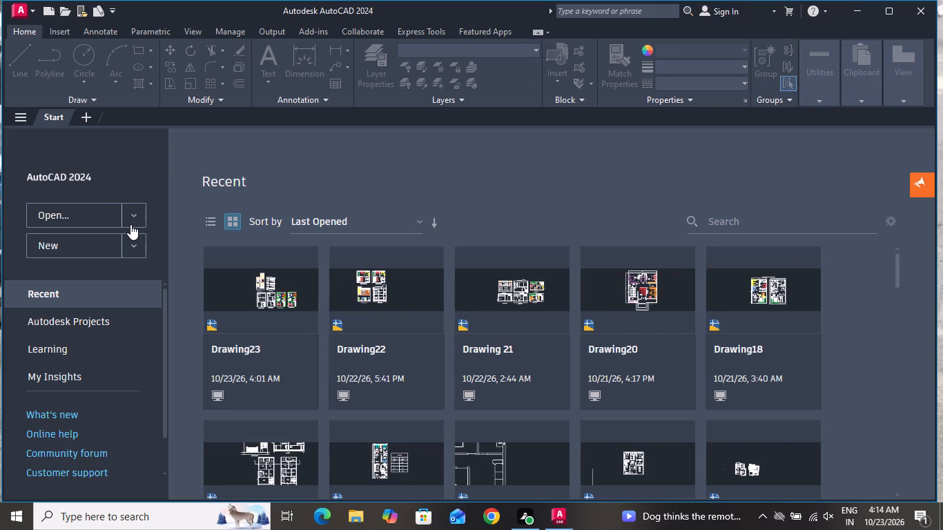
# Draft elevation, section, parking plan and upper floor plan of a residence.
# Create a new blank drawing and turn on session logging with the LOGFILEON command.
pyautogui.click(71, 249)
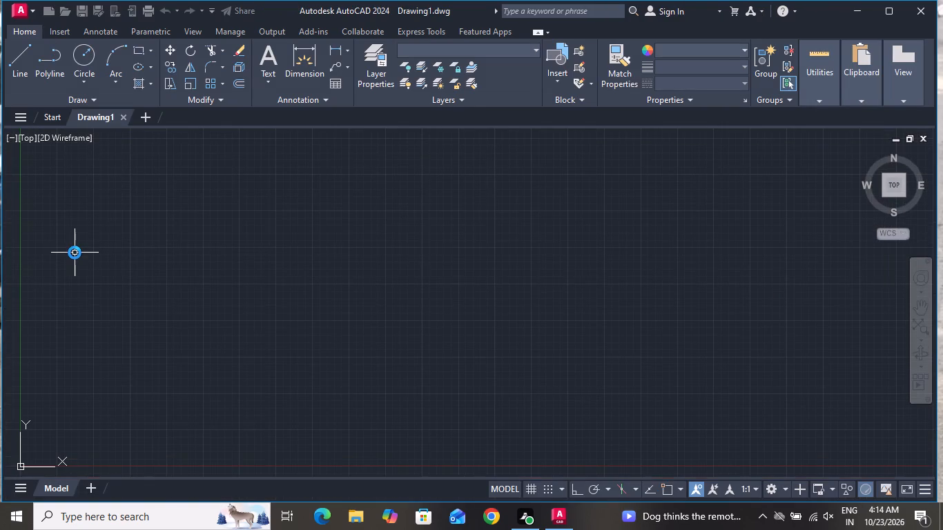
pyautogui.write('log')
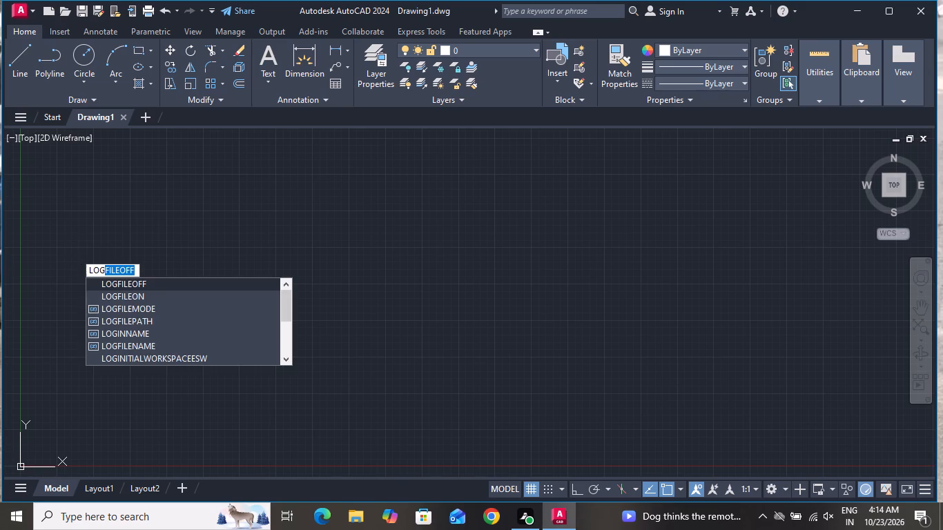
pyautogui.click(118, 300)
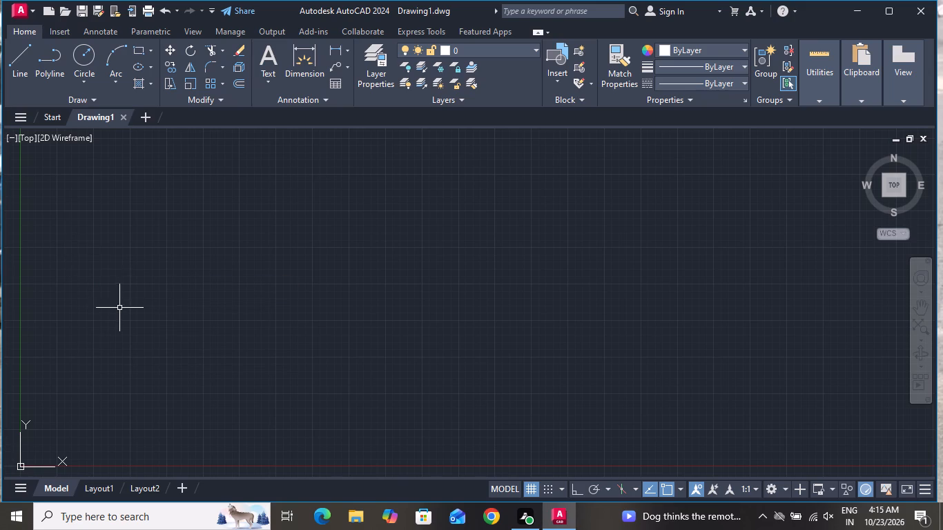
# Set the drawing's length units to Engineering with a precision of 0'-0".
pyautogui.write('un')
pyautogui.press('space')
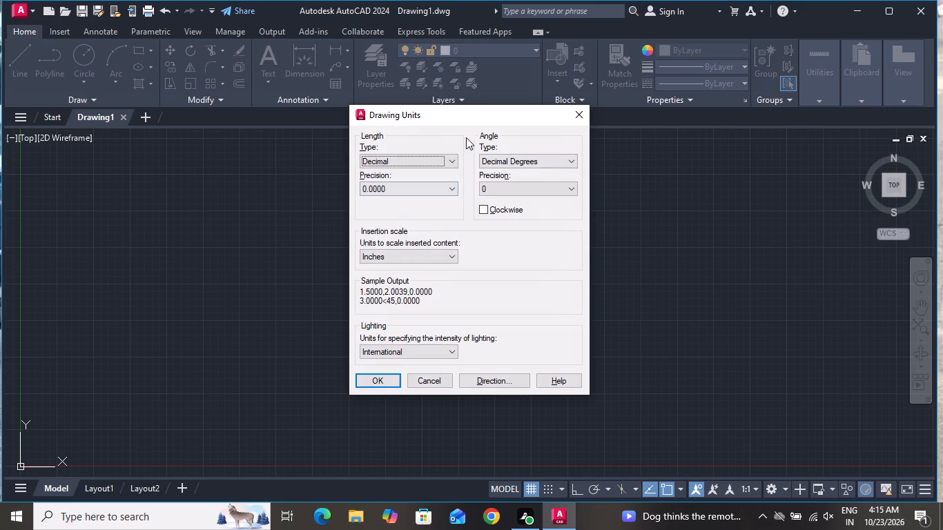
pyautogui.click(446, 166)
pyautogui.click(441, 188)
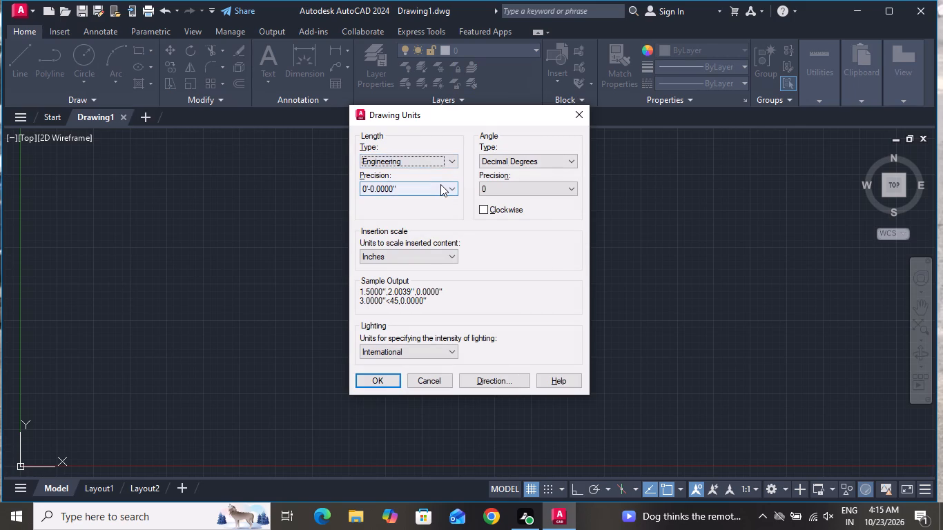
pyautogui.click(440, 184)
pyautogui.click(420, 200)
pyautogui.click(388, 379)
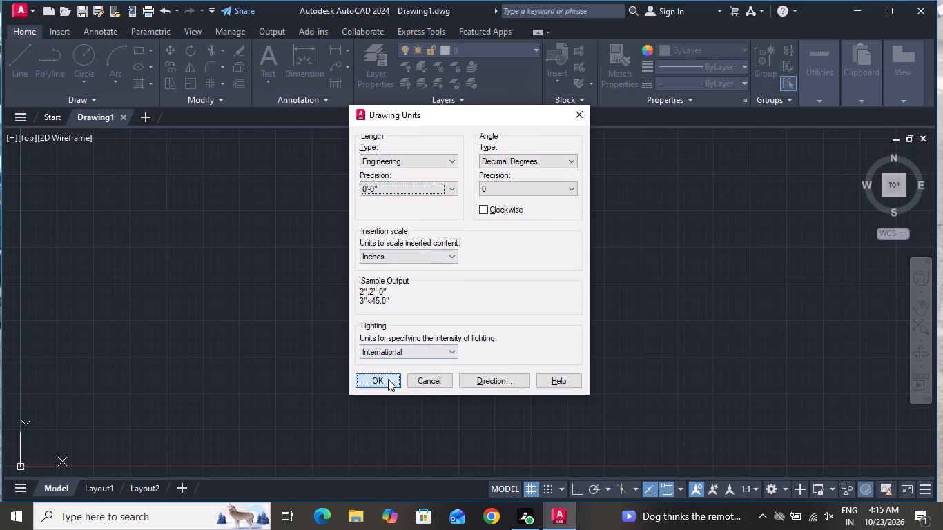
# Modify the Standard dimension style to Engineering primary units with 0'-0" precision and set it as the current style.
pyautogui.write('d')
pyautogui.press('space')
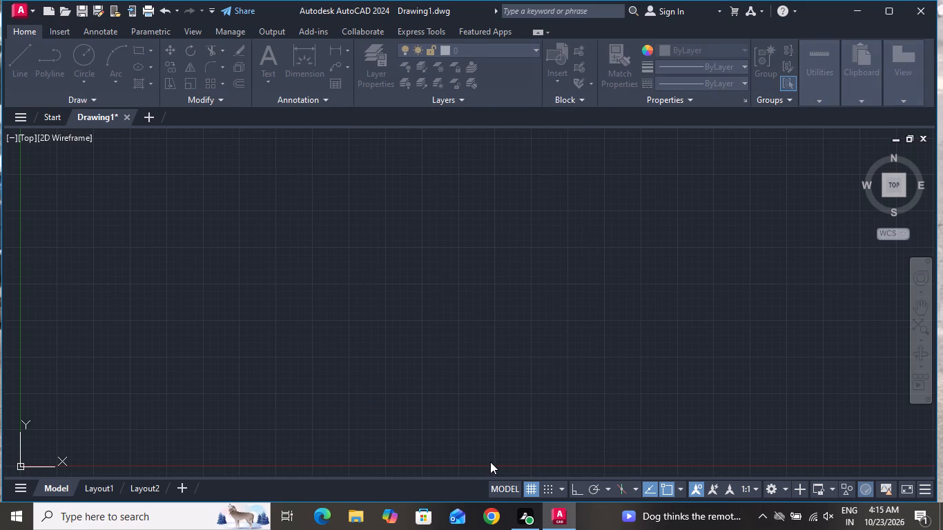
pyautogui.click(591, 223)
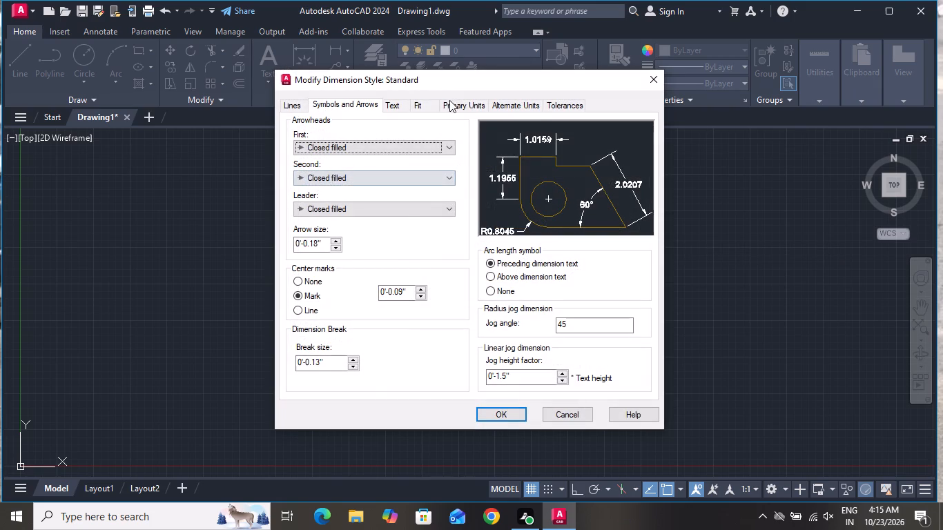
pyautogui.click(451, 99)
pyautogui.click(436, 130)
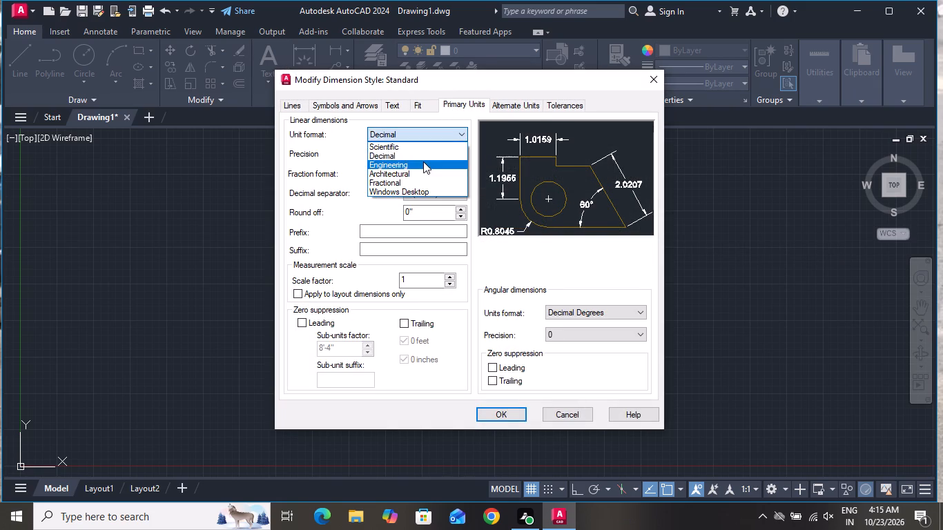
pyautogui.click(423, 161)
pyautogui.click(427, 154)
pyautogui.click(405, 165)
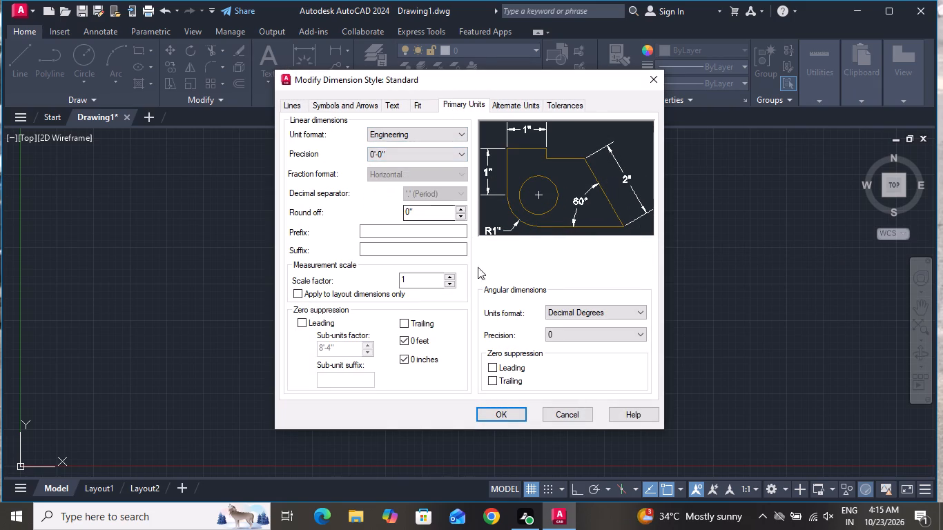
pyautogui.click(506, 413)
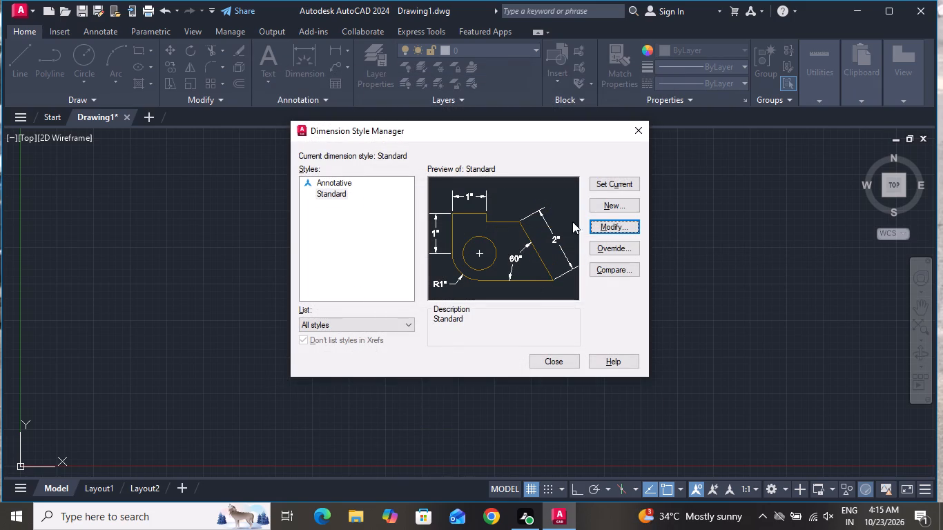
pyautogui.click(596, 179)
pyautogui.click(558, 359)
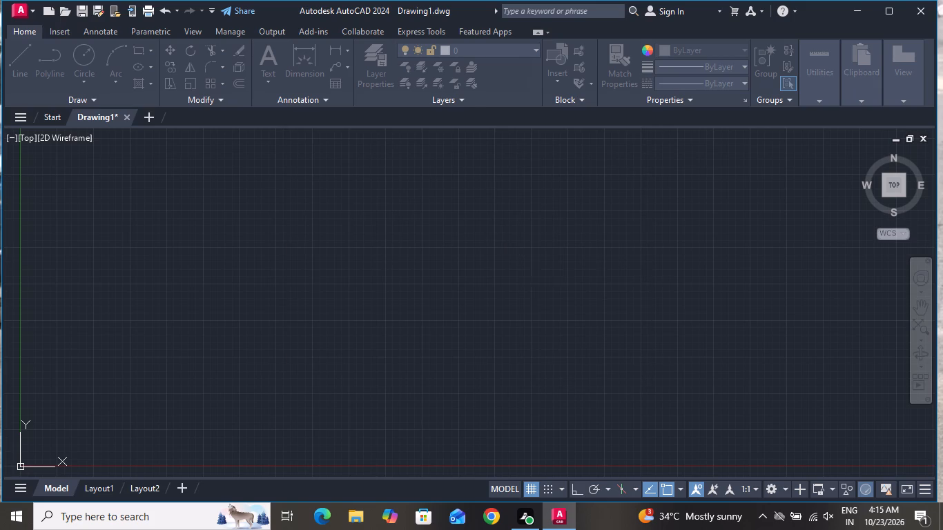
# Turn on Ortho mode and draw a single vertical line 50' long going upward.
pyautogui.scroll(-1, 521, 305)
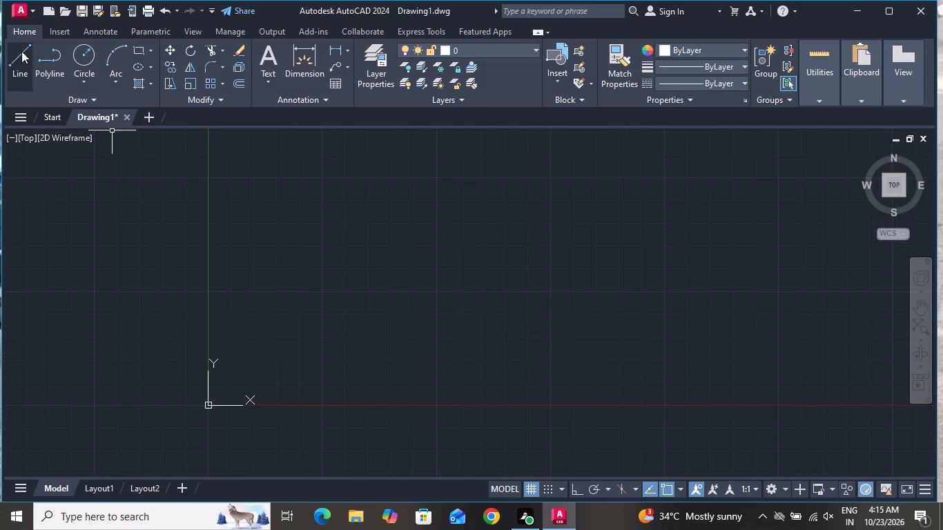
pyautogui.click(21, 50)
pyautogui.click(579, 489)
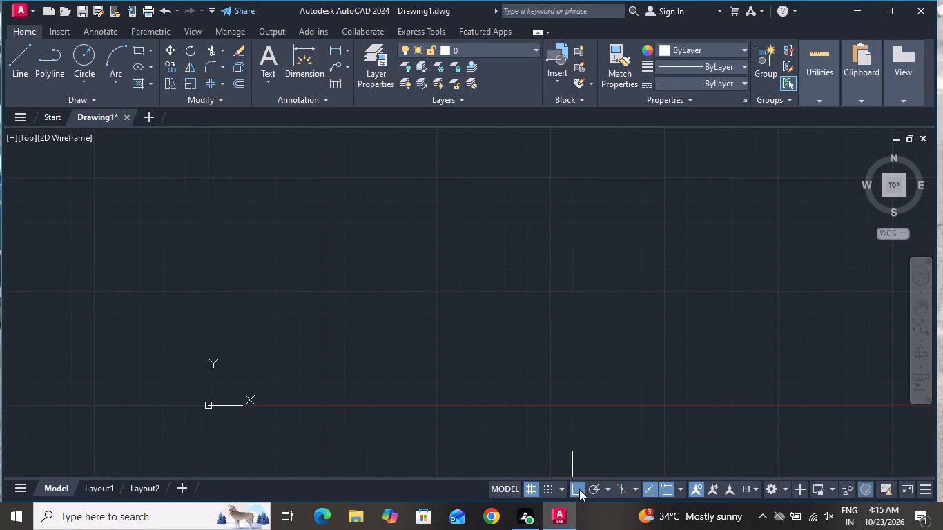
pyautogui.scroll(2, 686, 295)
pyautogui.click(425, 411)
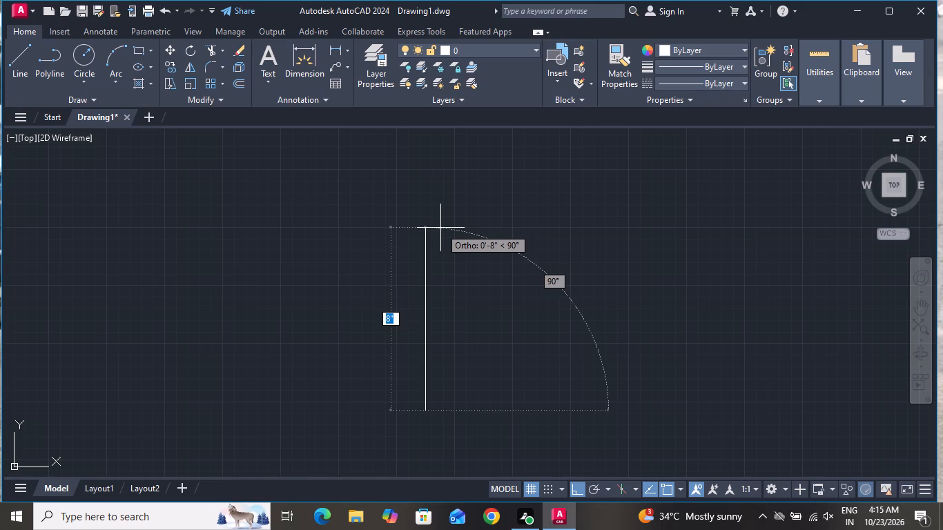
pyautogui.write("50'")
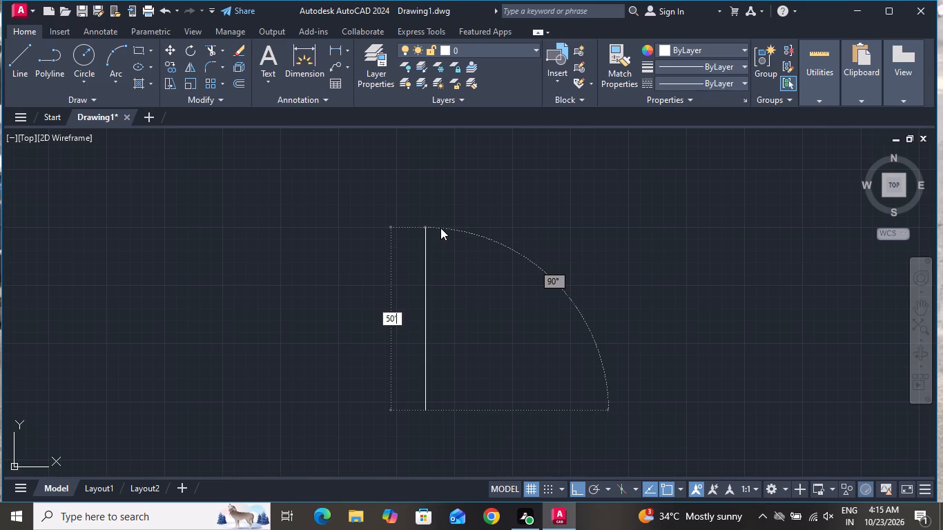
pyautogui.press('Return')
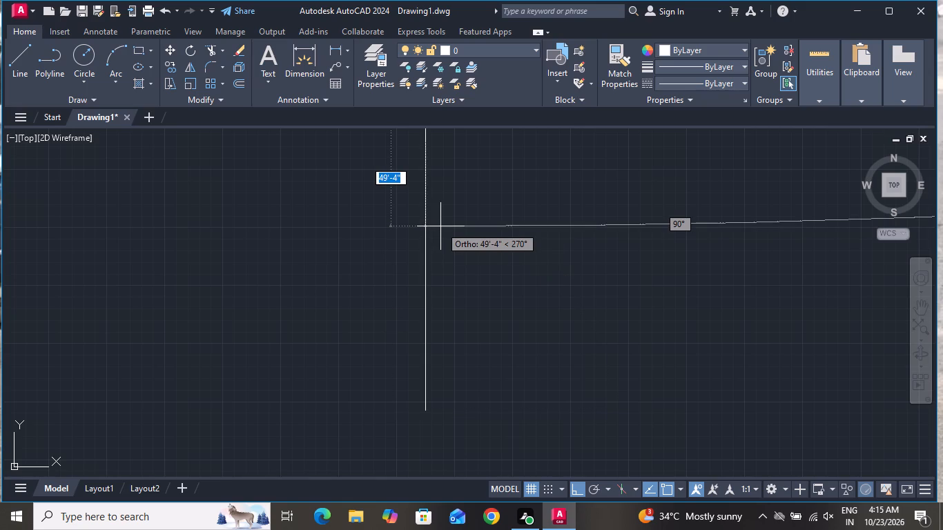
pyautogui.scroll(-1, 489, 208)
pyautogui.rightClick(522, 324)
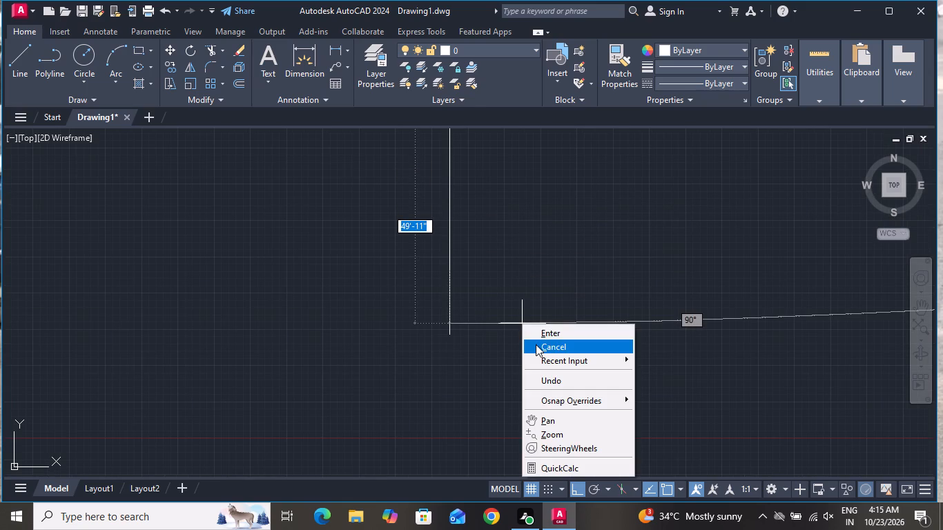
pyautogui.click(537, 344)
# Draw a closed rectangular outline 27' wide and 50' tall from four connected lines in an empty area, starting at its lower-left corner.
pyautogui.write('z')
pyautogui.press('space')
pyautogui.write('a')
pyautogui.press('space')
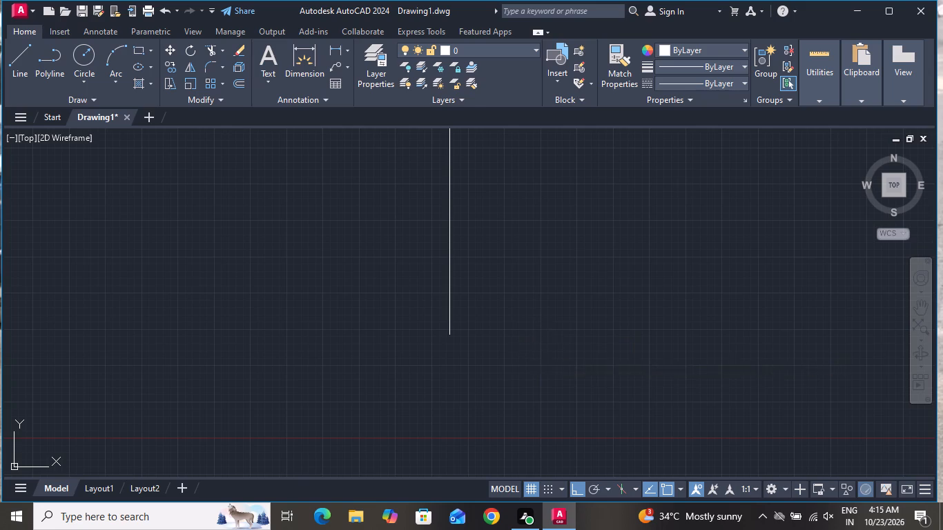
pyautogui.scroll(-4, 490, 365)
pyautogui.scroll(4, 806, 228)
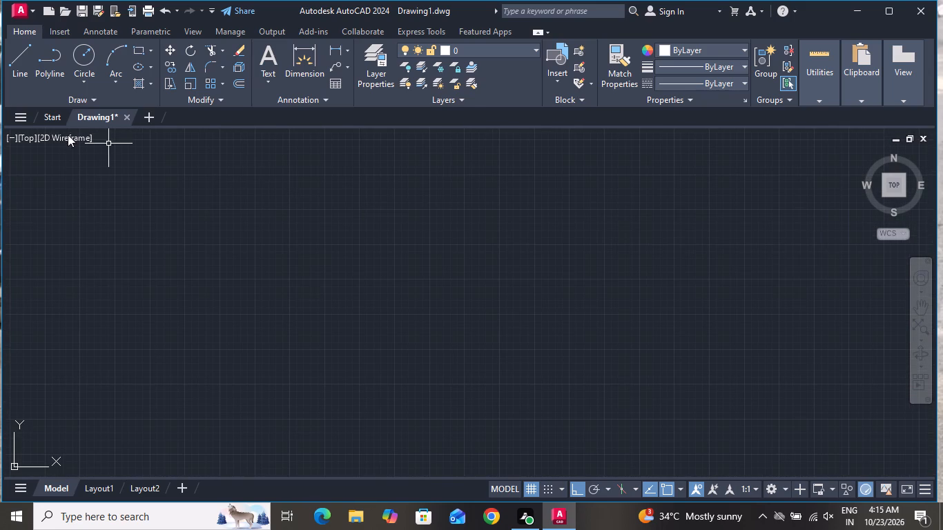
pyautogui.click(11, 53)
pyautogui.click(286, 398)
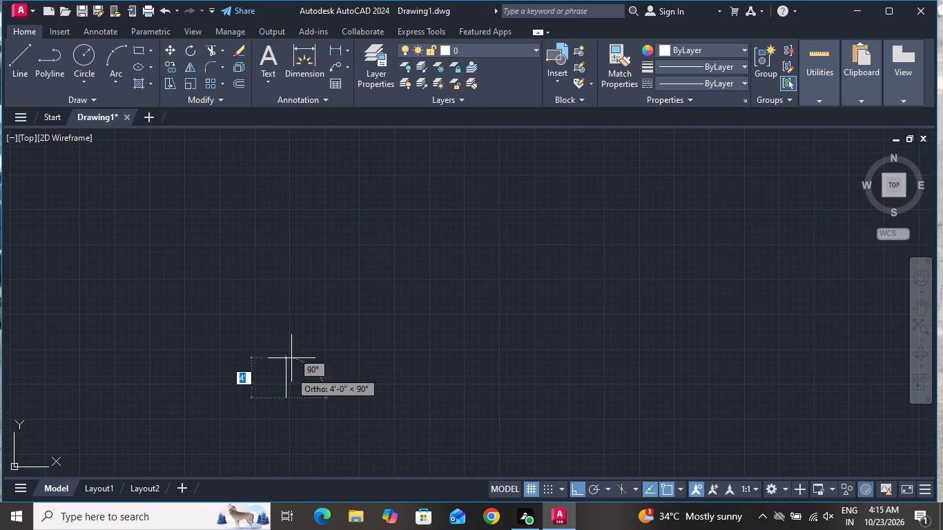
pyautogui.write('50')
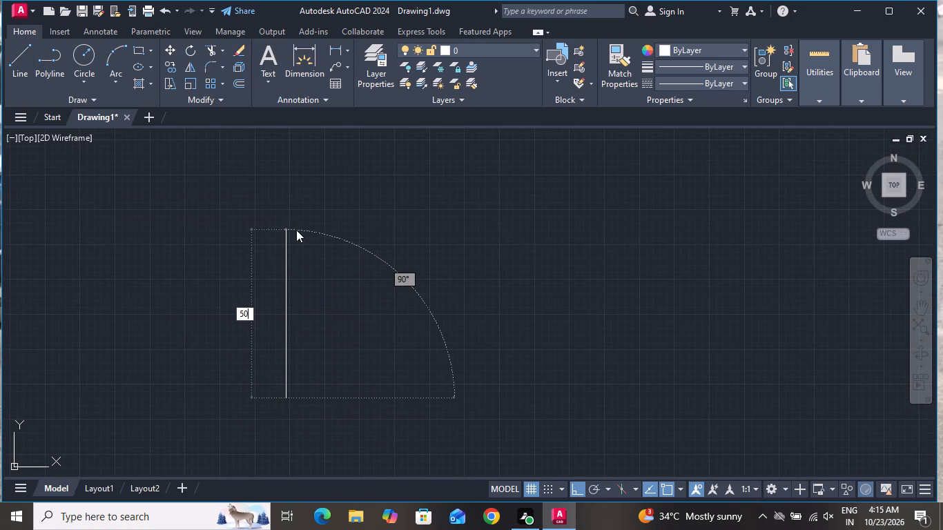
pyautogui.press("'")
pyautogui.press('Return')
pyautogui.scroll(-3, 336, 281)
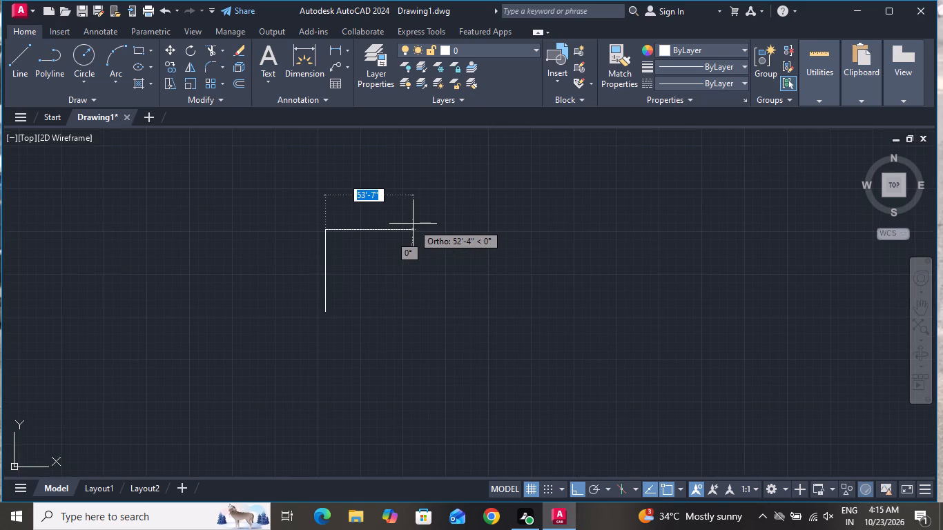
pyautogui.write("27'")
pyautogui.press('Return')
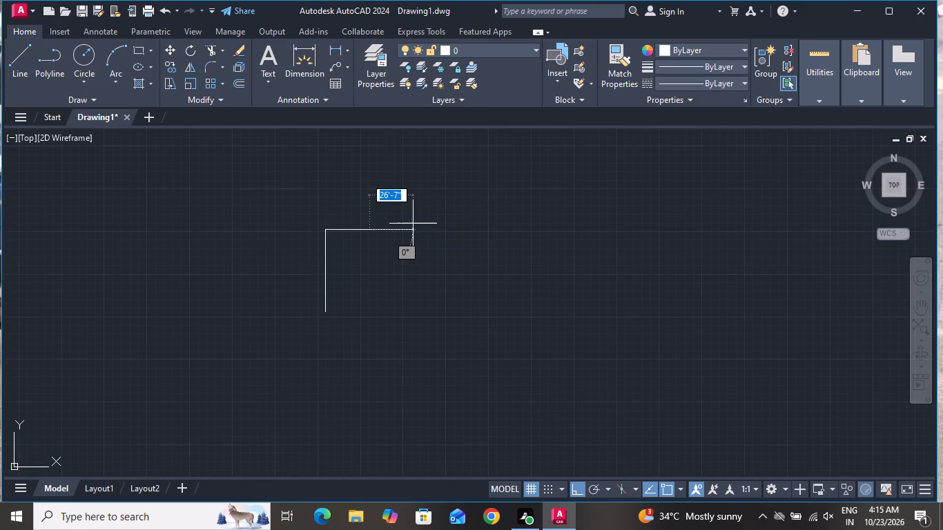
pyautogui.press('5')
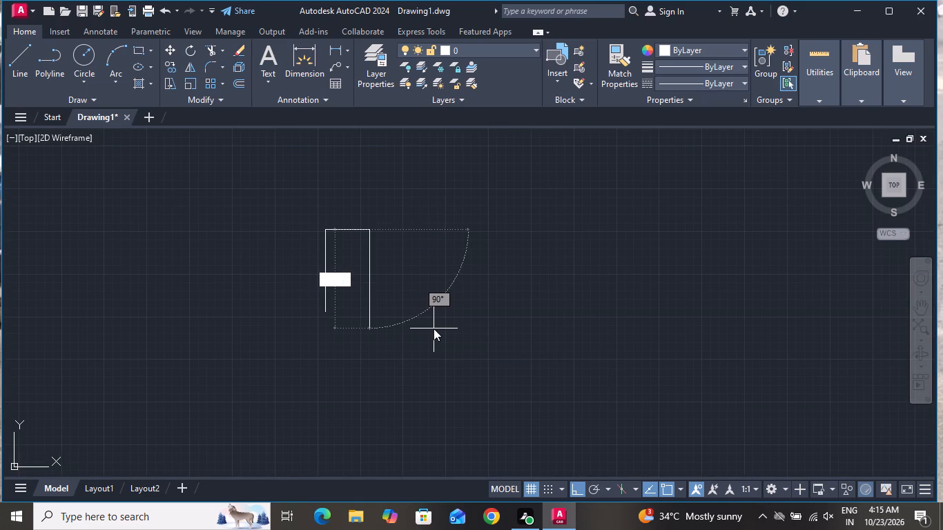
pyautogui.write("0'")
pyautogui.press('Return')
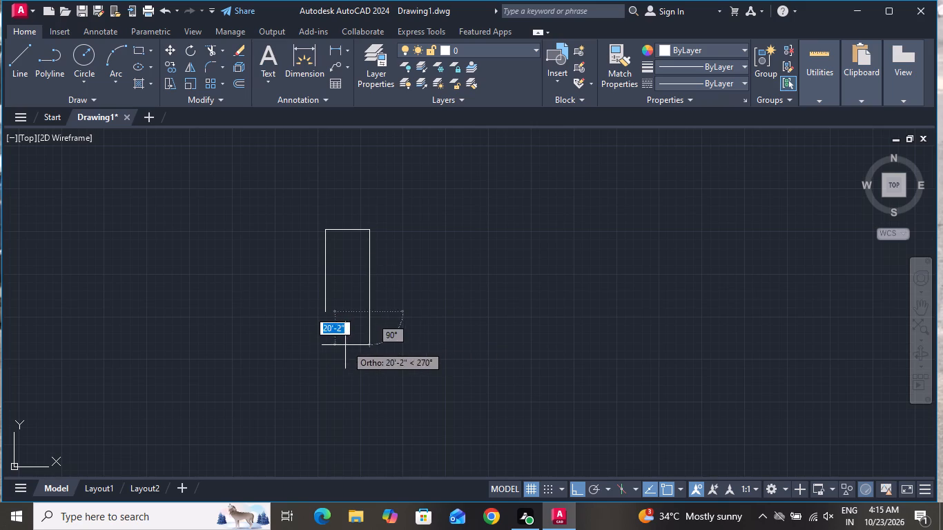
pyautogui.write('27')
pyautogui.press("'")
pyautogui.press('Return')
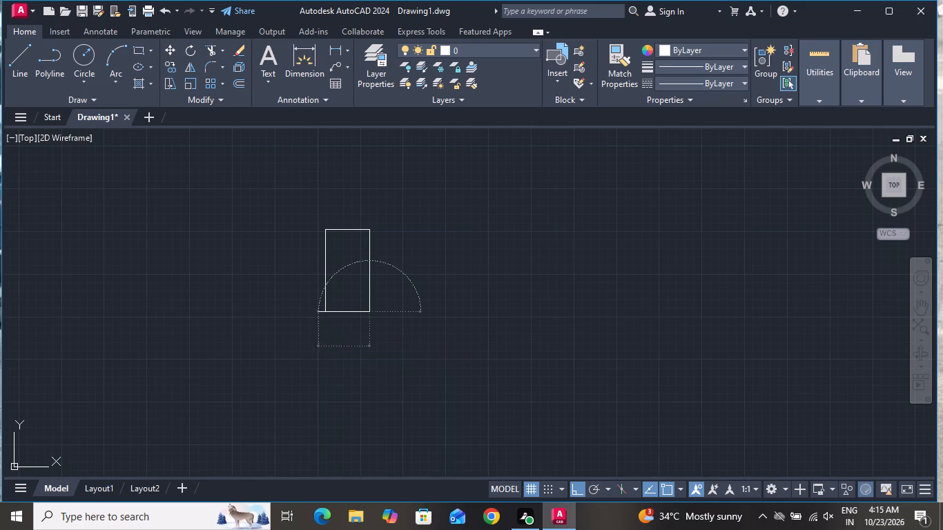
pyautogui.moveTo(315, 343); pyautogui.dragTo(273, 345, button='right')
pyautogui.click(291, 201)
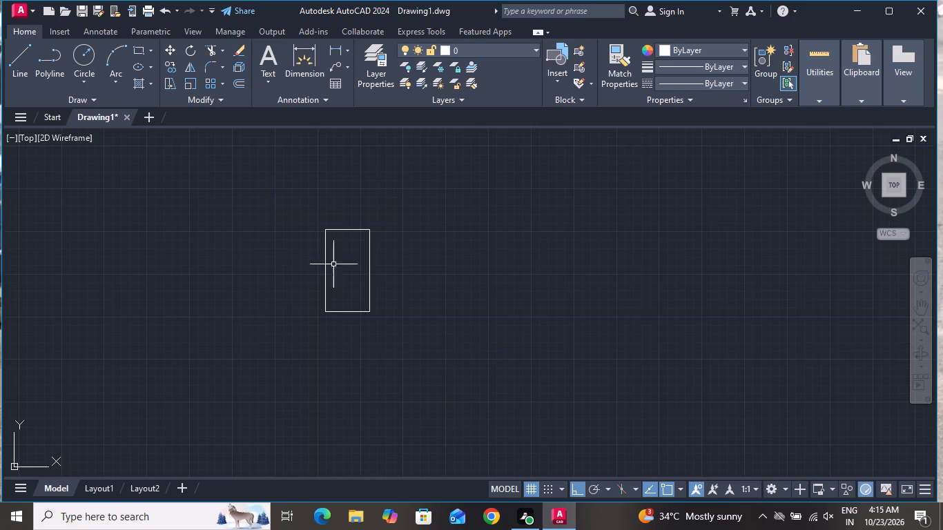
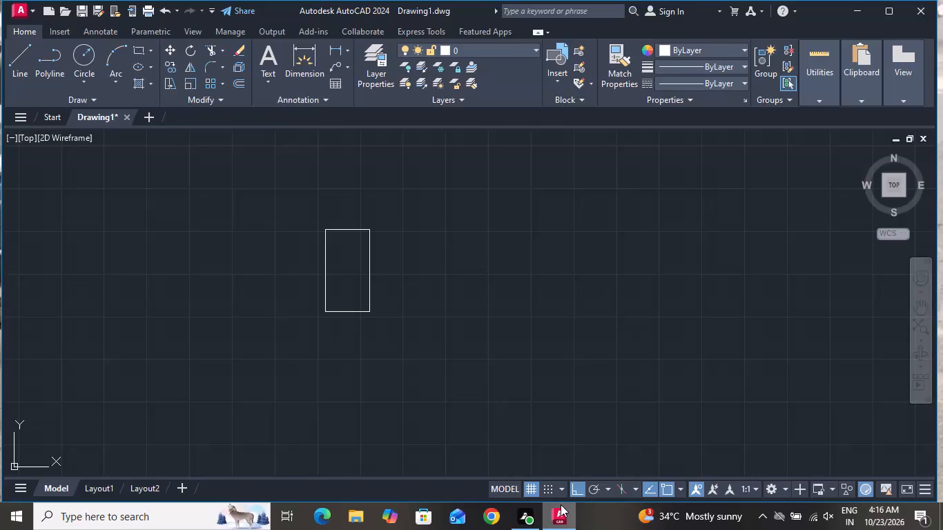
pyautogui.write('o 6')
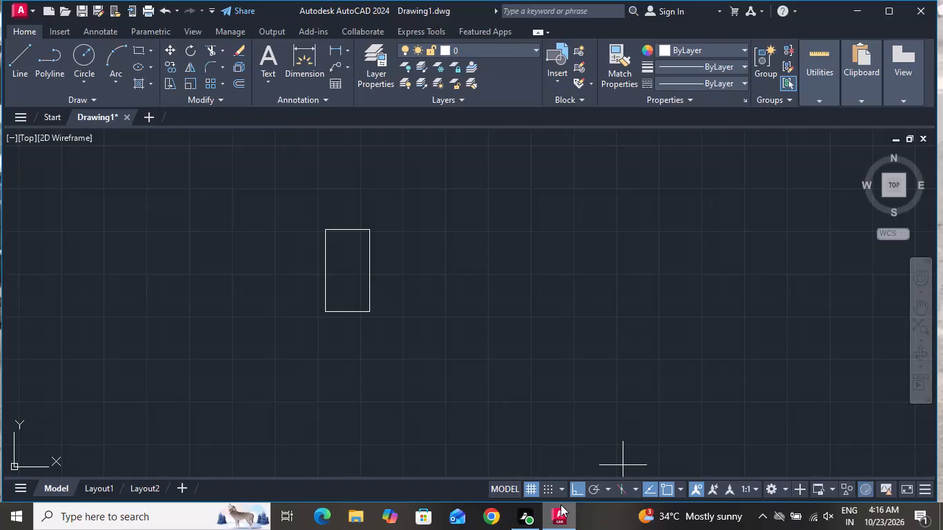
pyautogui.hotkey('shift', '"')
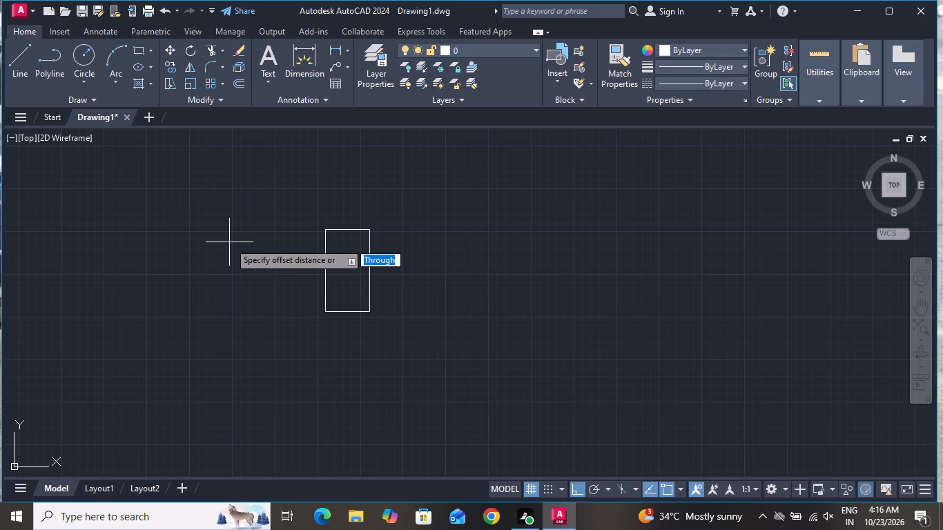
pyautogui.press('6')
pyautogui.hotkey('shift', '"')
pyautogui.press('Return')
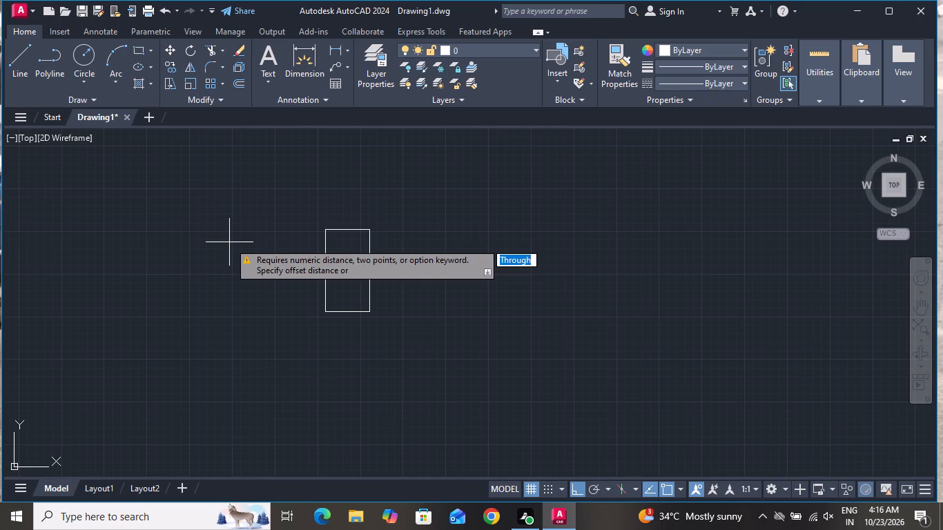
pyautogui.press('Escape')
# Offset all four sides of the rectangular outline inward by 6" to form the outer wall thickness.
pyautogui.write('o')
pyautogui.press('space')
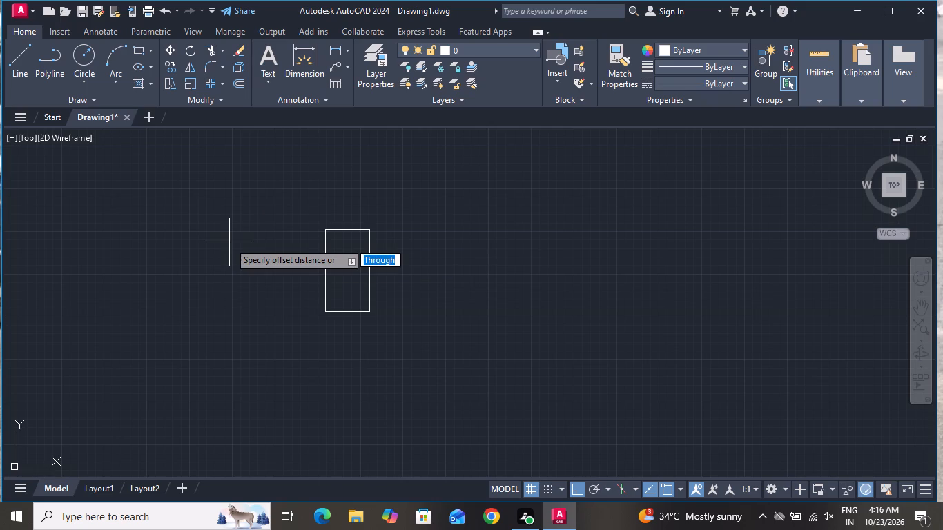
pyautogui.press('6')
pyautogui.hotkey('shift', '"')
pyautogui.press('Return')
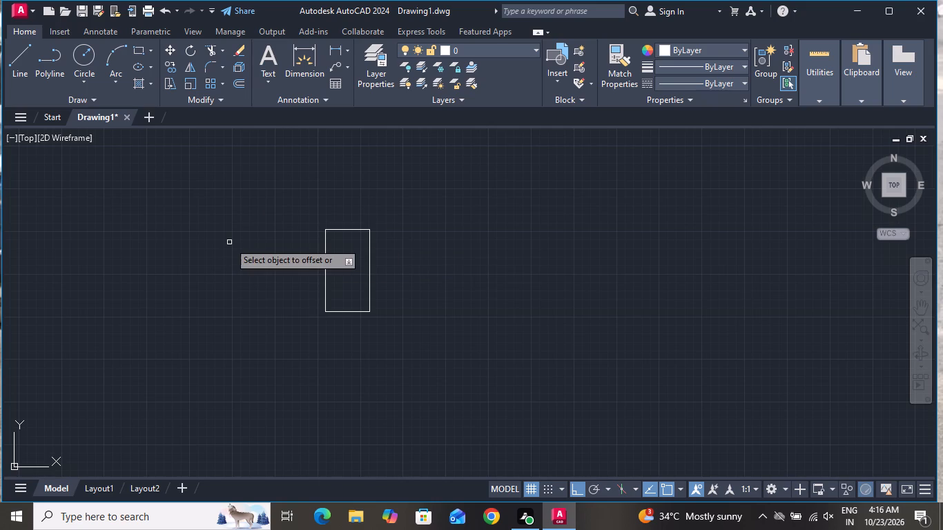
pyautogui.scroll(1, 337, 237)
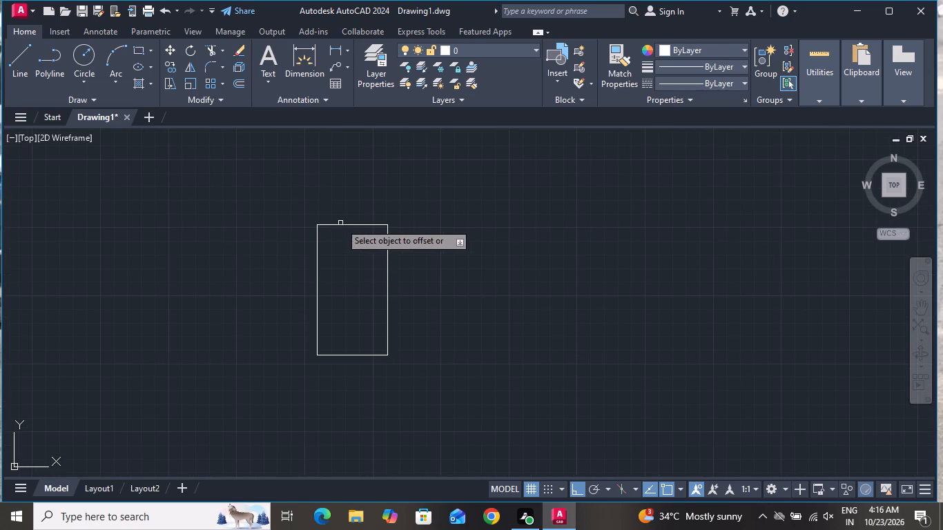
pyautogui.click(340, 223)
pyautogui.click(341, 246)
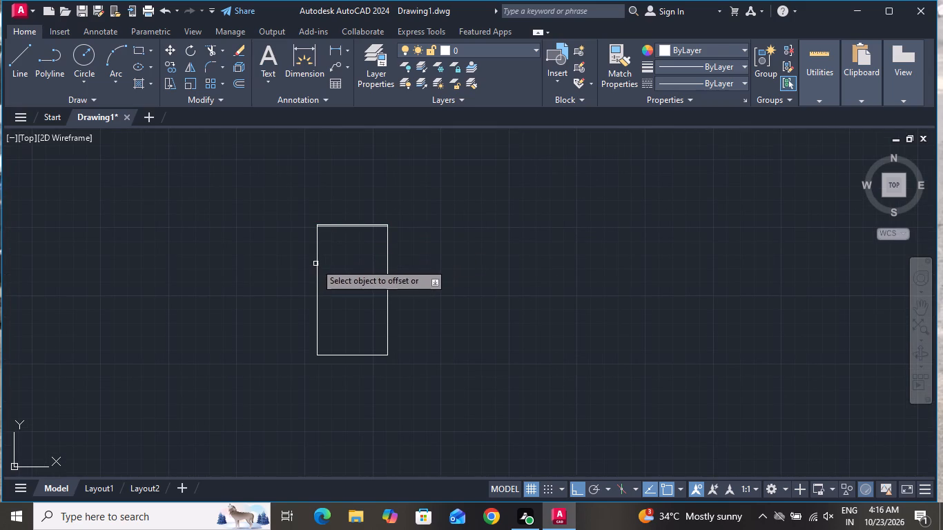
pyautogui.click(316, 263)
pyautogui.click(339, 267)
pyautogui.click(386, 263)
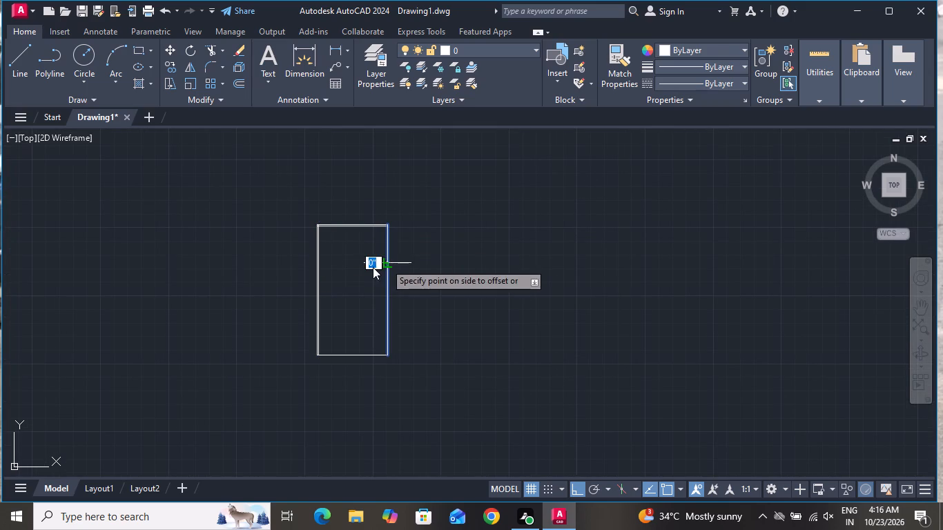
pyautogui.click(370, 268)
pyautogui.click(367, 353)
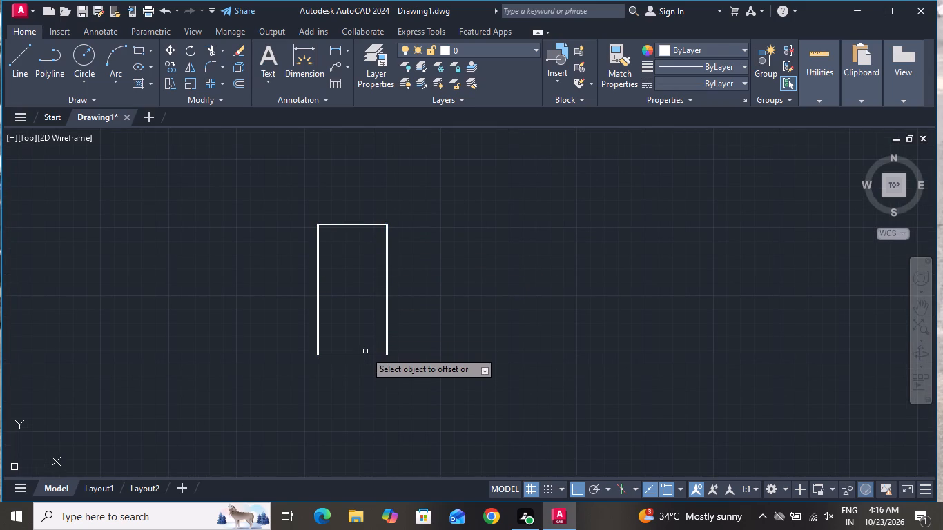
pyautogui.click(364, 355)
pyautogui.click(366, 340)
pyautogui.rightClick(364, 337)
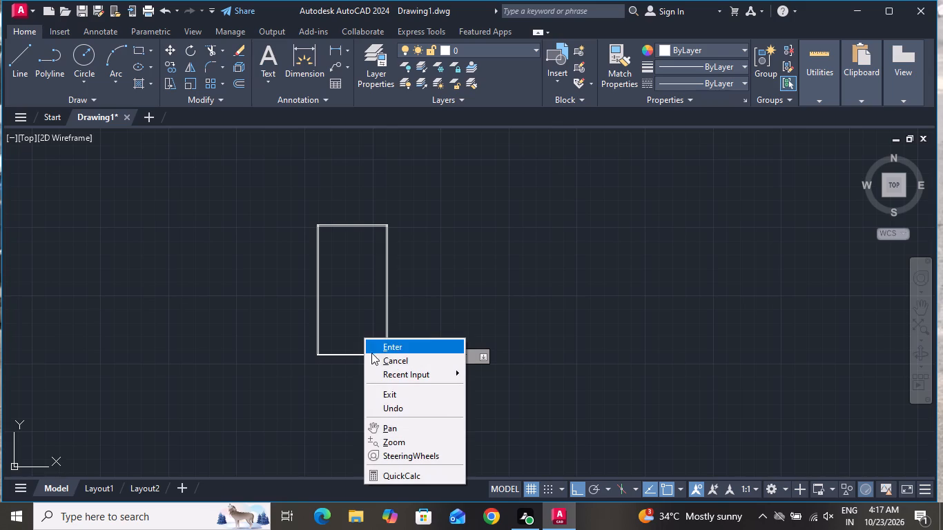
pyautogui.click(384, 359)
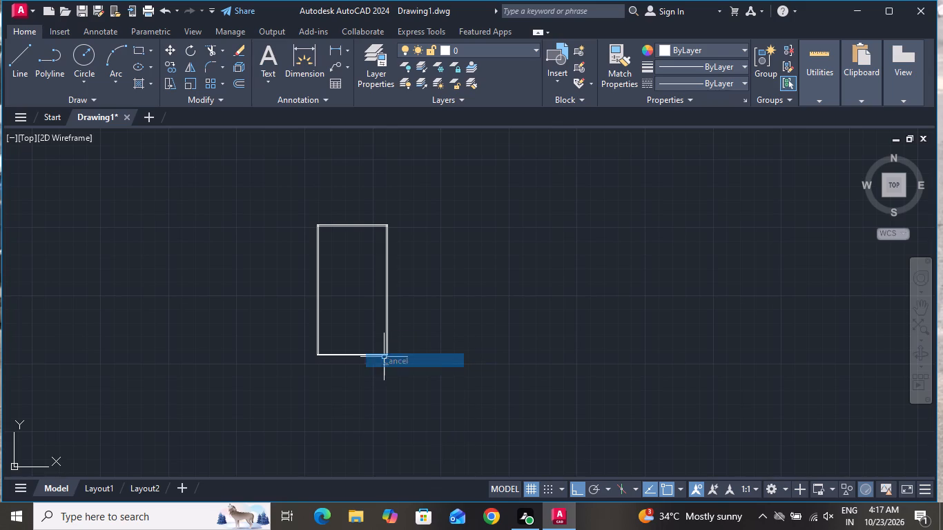
# Create a layer named "wall" in the layer properties and set its color to index 230.
pyautogui.click(368, 51)
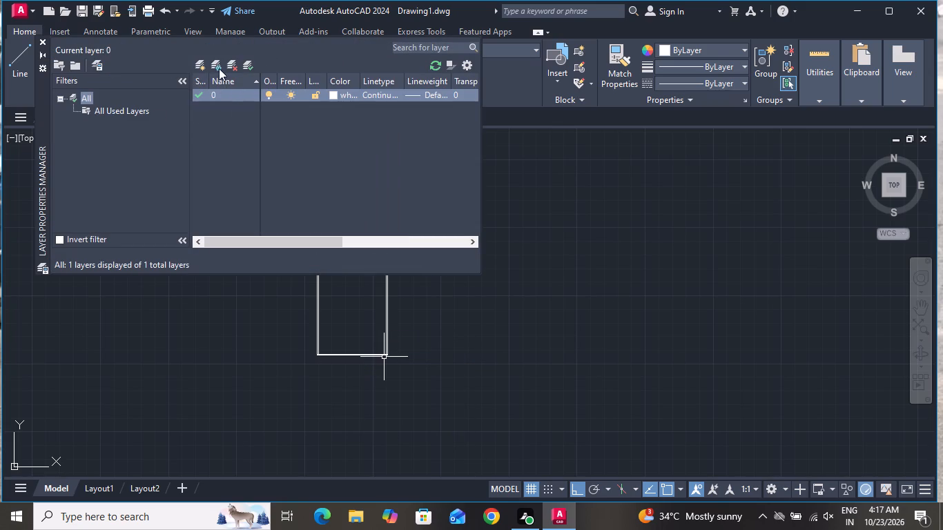
pyautogui.click(219, 63)
pyautogui.press('BackSpace')
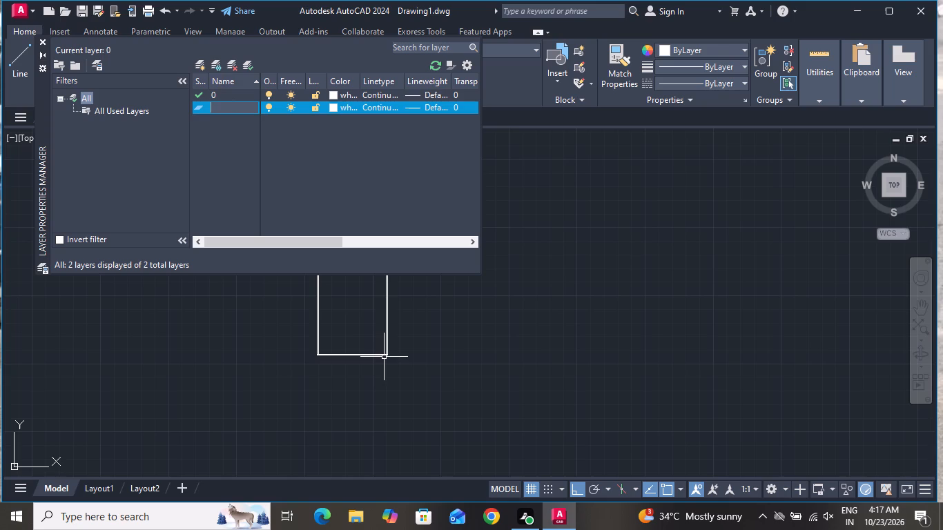
pyautogui.press('BackSpace')
pyautogui.write('wall')
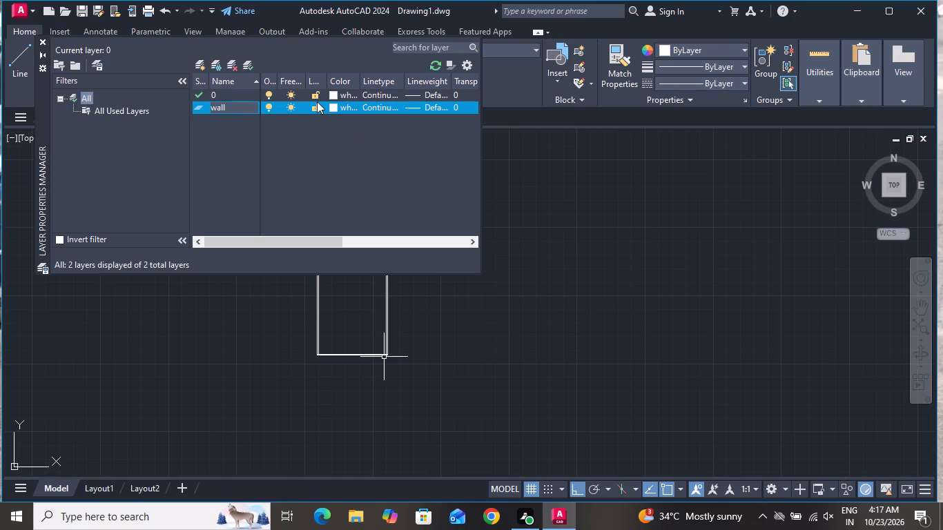
pyautogui.click(328, 110)
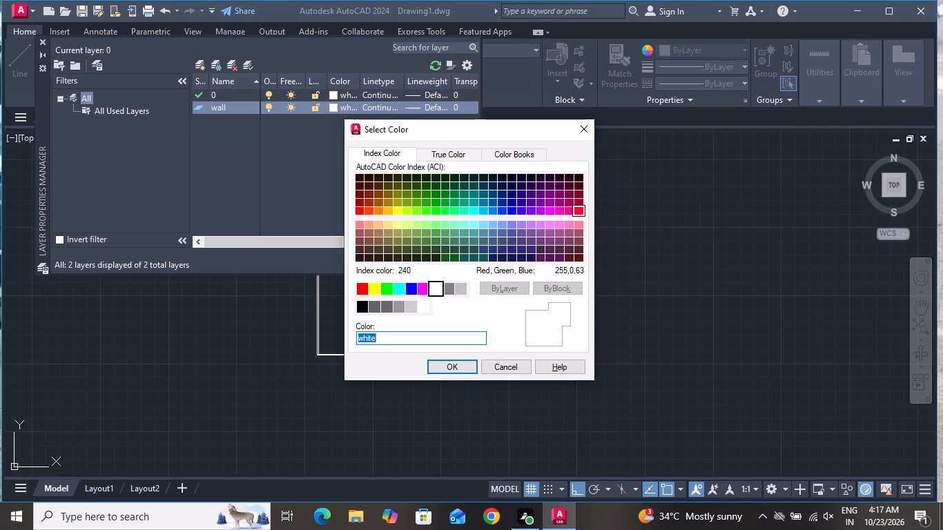
pyautogui.click(571, 211)
pyautogui.click(465, 366)
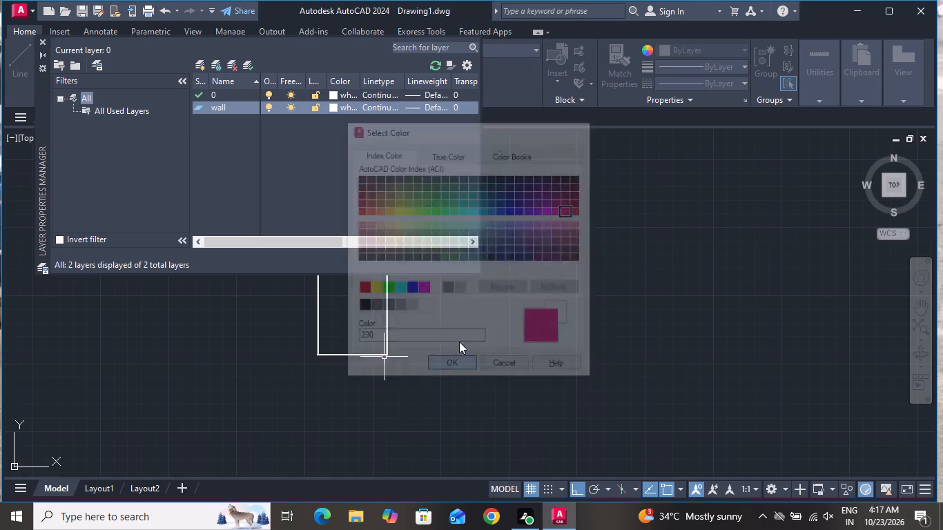
# Create a layer named "door" and set its color to index 11.
pyautogui.click(218, 68)
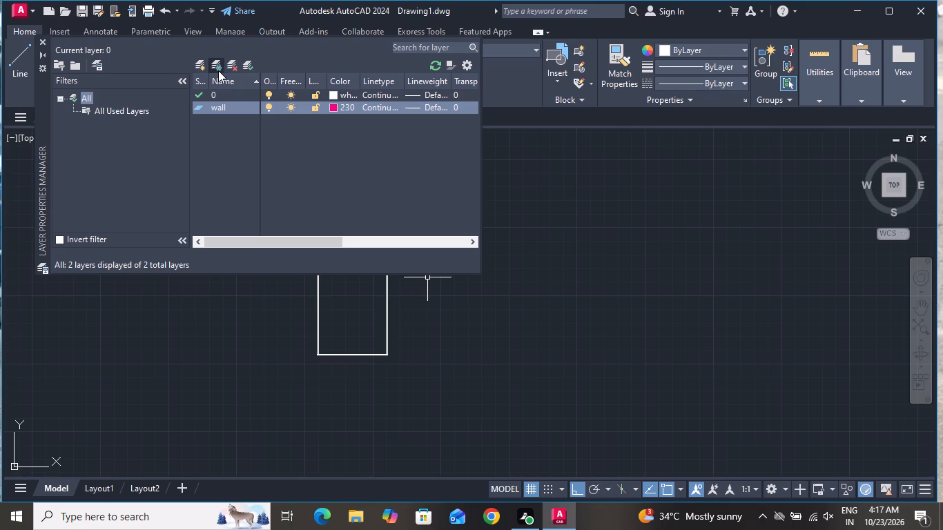
pyautogui.press('BackSpace')
pyautogui.press('BackSpace')
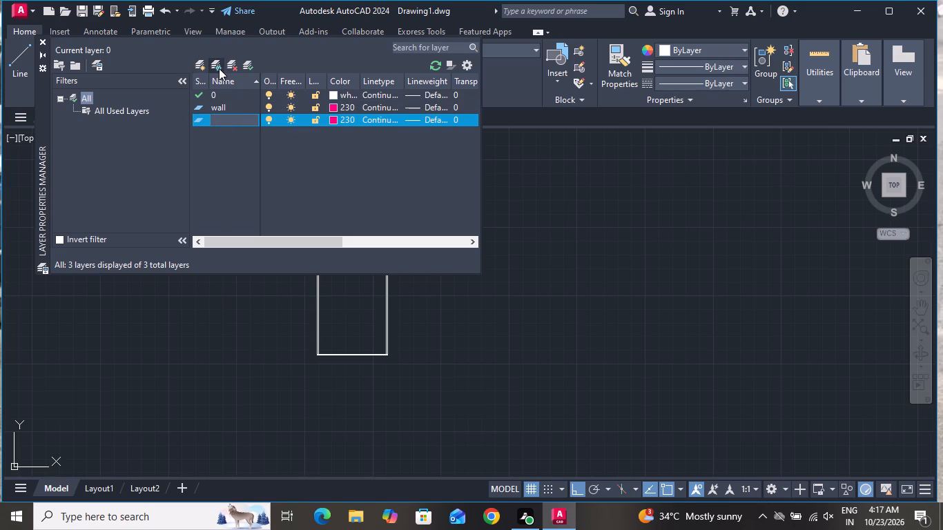
pyautogui.write('doo')
pyautogui.press('r')
pyautogui.click(338, 120)
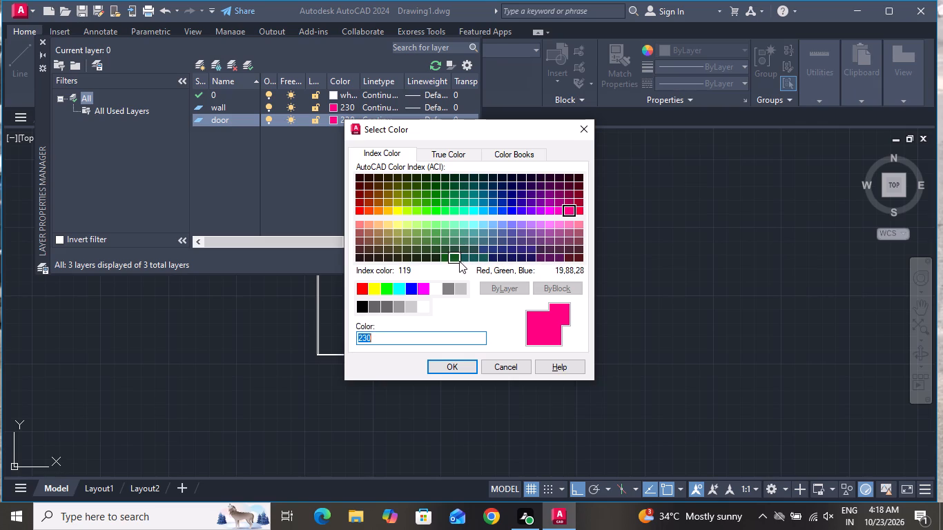
pyautogui.click(358, 222)
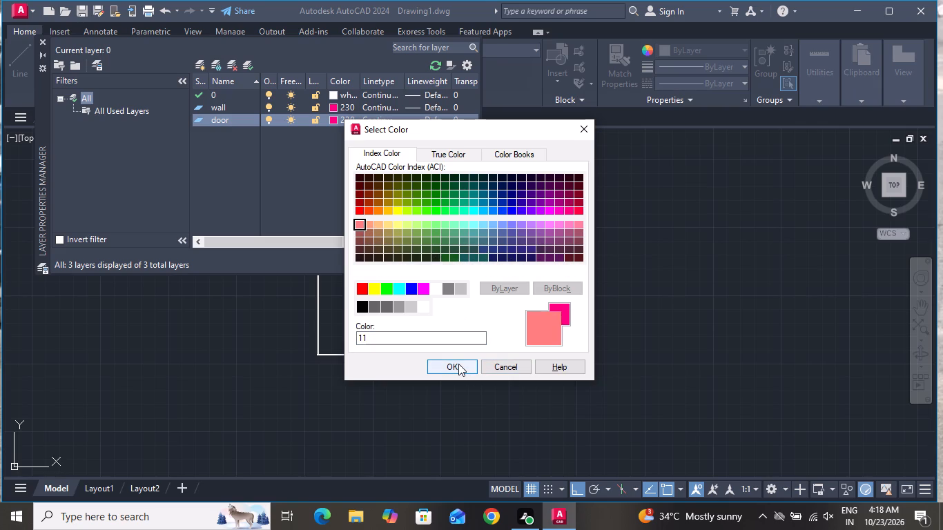
pyautogui.click(458, 365)
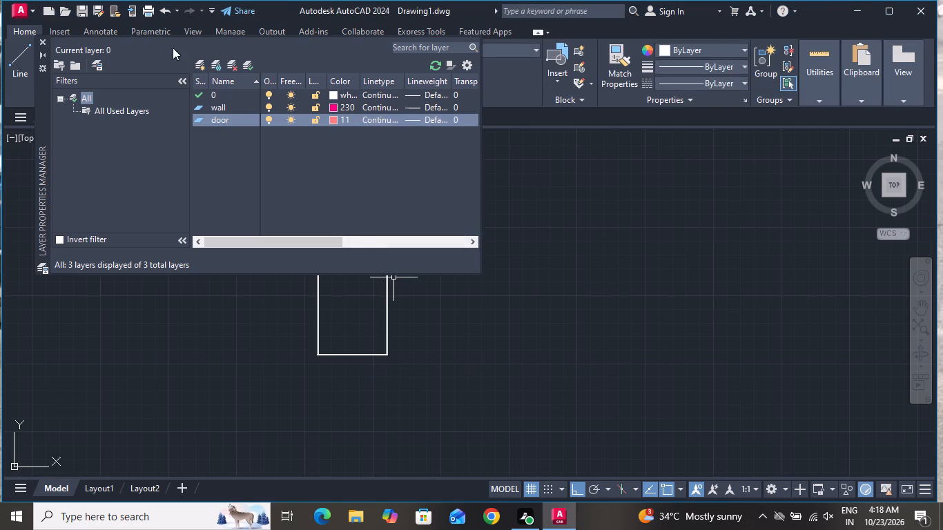
# Create a layer named "window" and set its color to index 121.
pyautogui.click(221, 68)
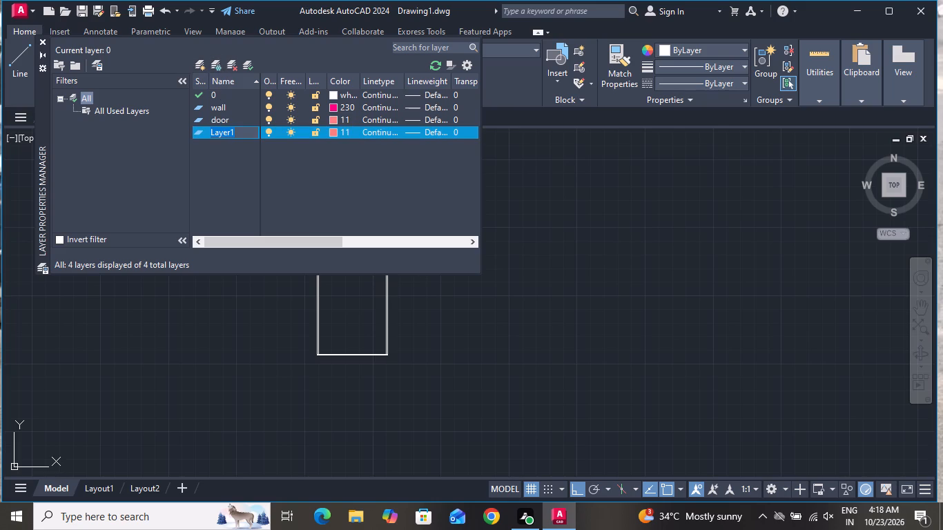
pyautogui.press('BackSpace')
pyautogui.write('window')
pyautogui.click(334, 129)
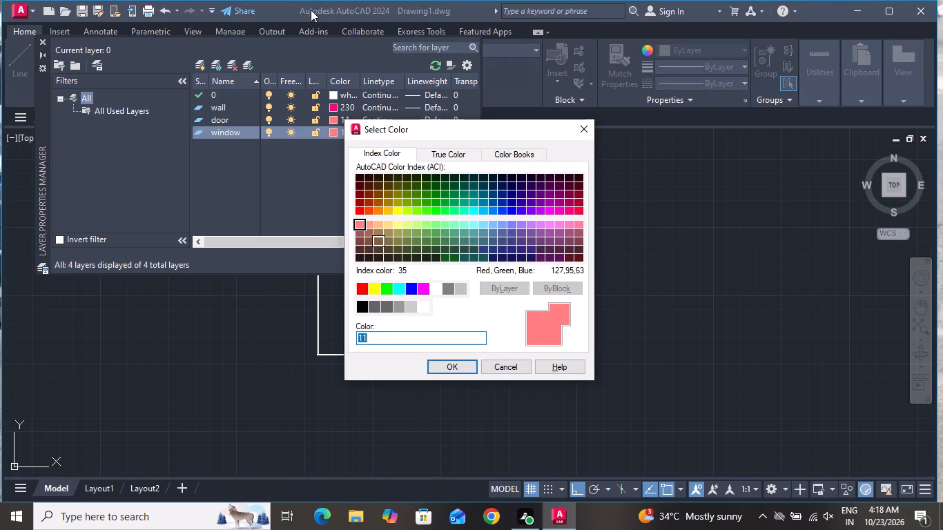
pyautogui.click(467, 226)
pyautogui.click(467, 367)
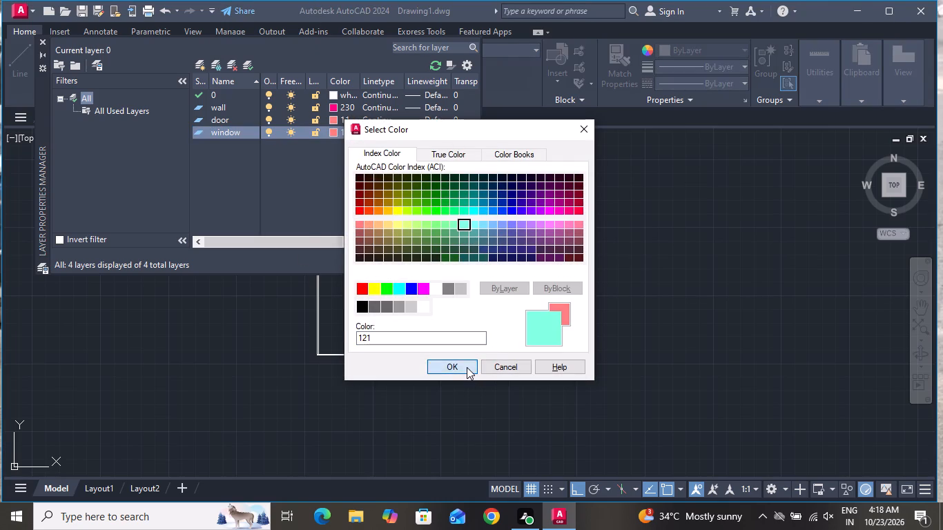
# Create a layer named "text" and set its color to index 161.
pyautogui.click(215, 66)
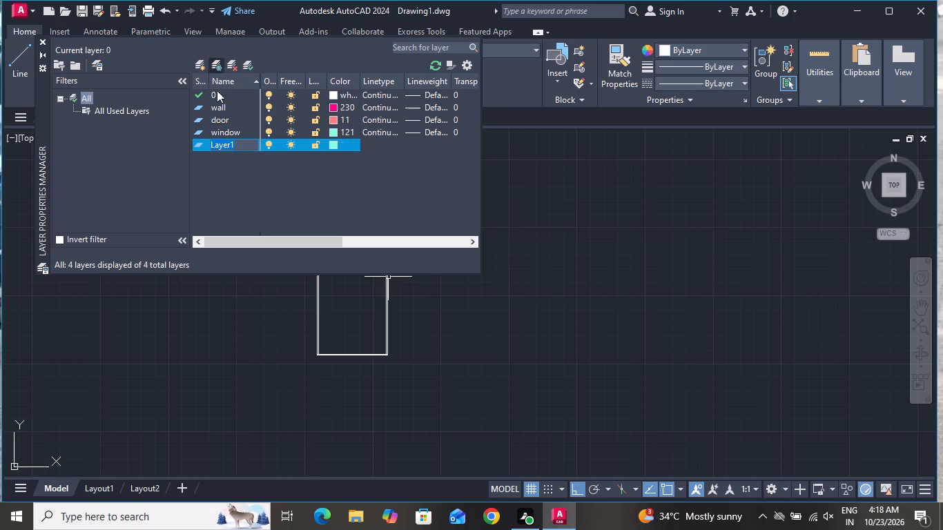
pyautogui.press('BackSpace')
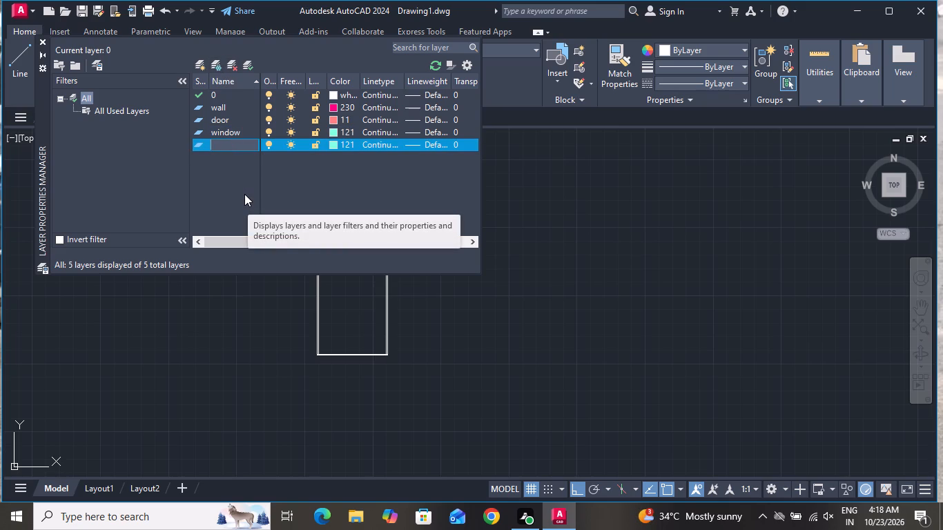
pyautogui.write('text')
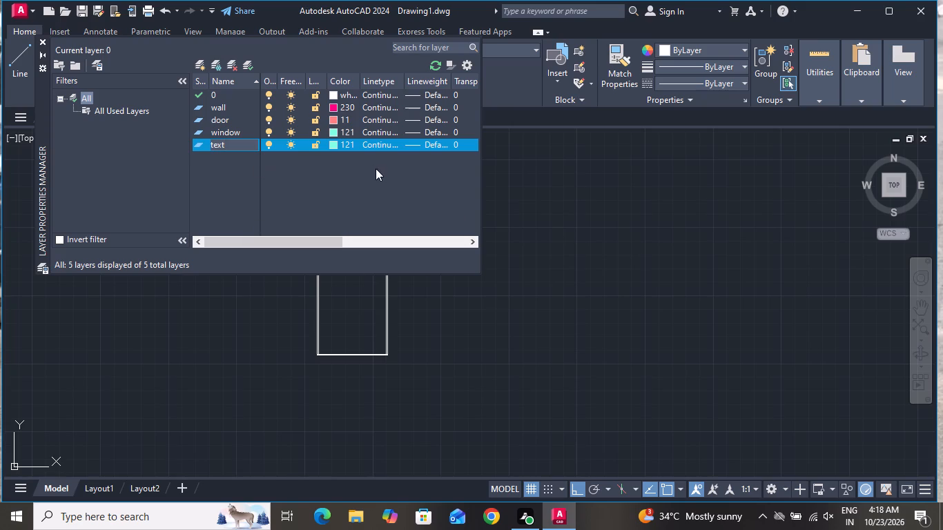
pyautogui.click(340, 146)
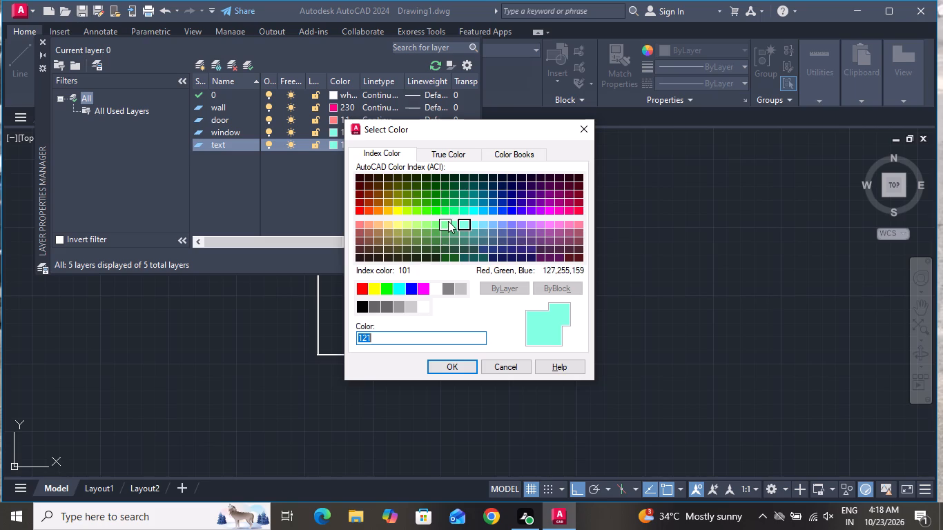
pyautogui.click(502, 224)
pyautogui.click(456, 352)
pyautogui.click(449, 371)
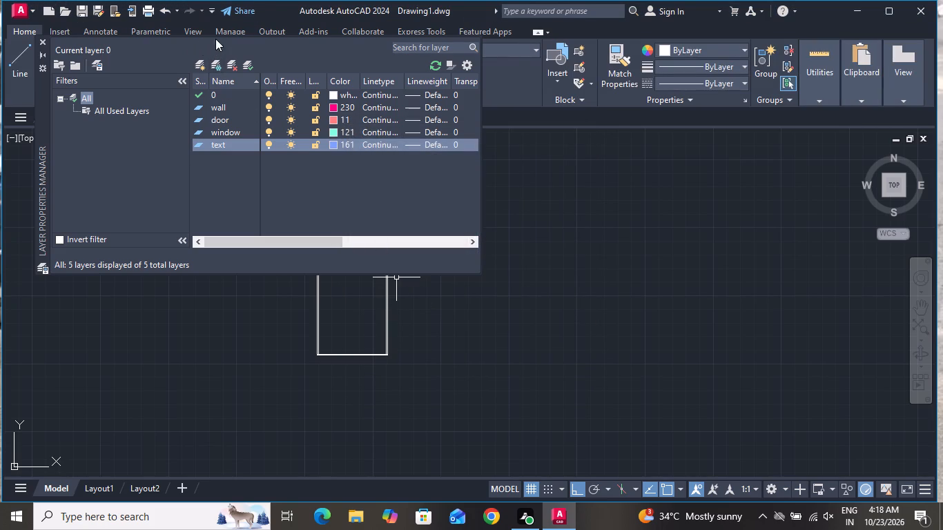
# Create a layer named "furiniture" and set its color to index 221.
pyautogui.click(214, 68)
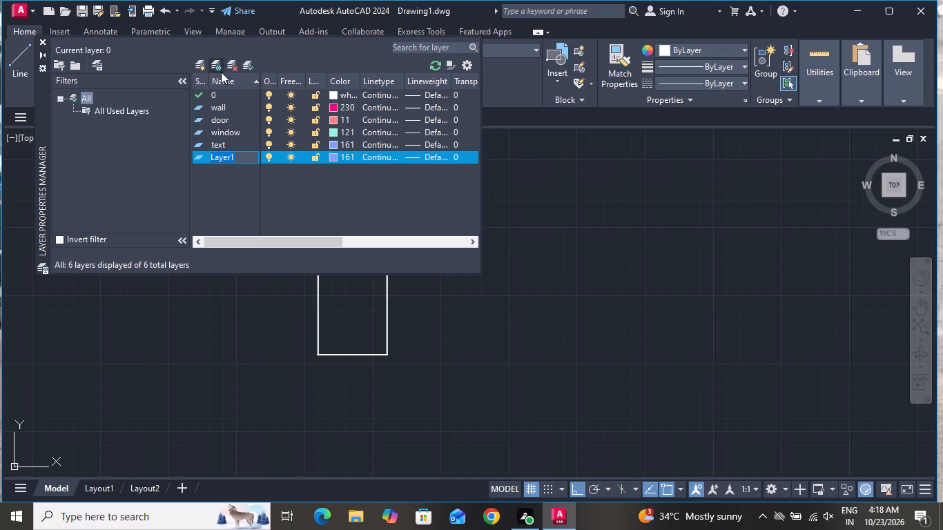
pyautogui.press('BackSpace')
pyautogui.press('BackSpace')
pyautogui.press('BackSpace')
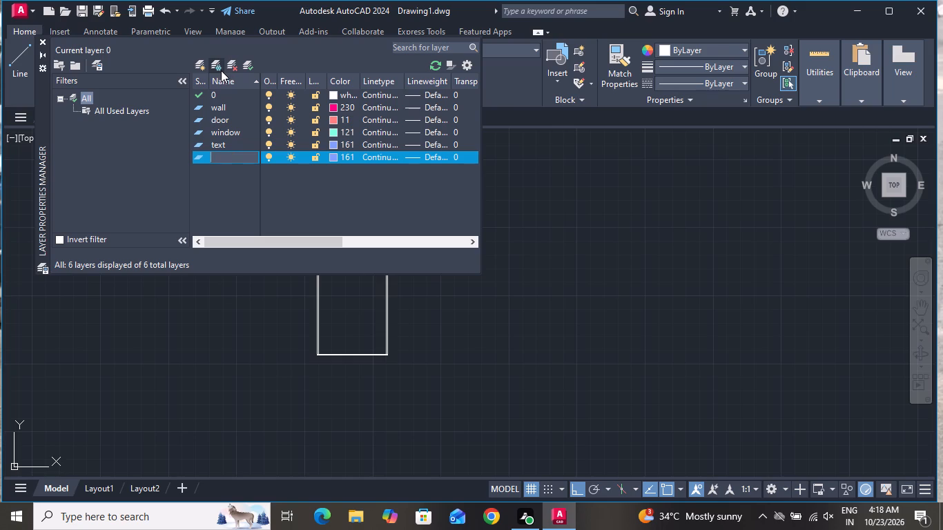
pyautogui.press('f')
pyautogui.write('uri')
pyautogui.write('nite')
pyautogui.press('BackSpace')
pyautogui.write('ure')
pyautogui.click(334, 158)
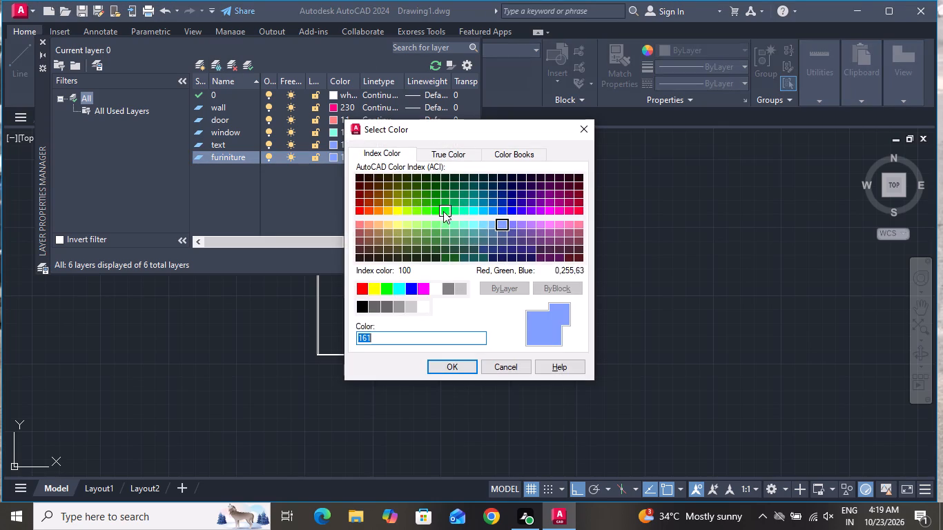
pyautogui.click(566, 224)
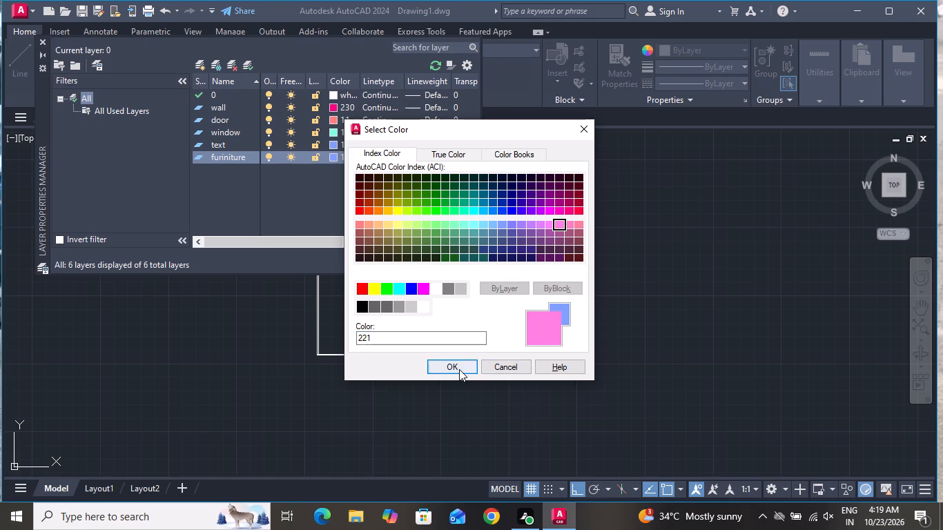
pyautogui.click(458, 369)
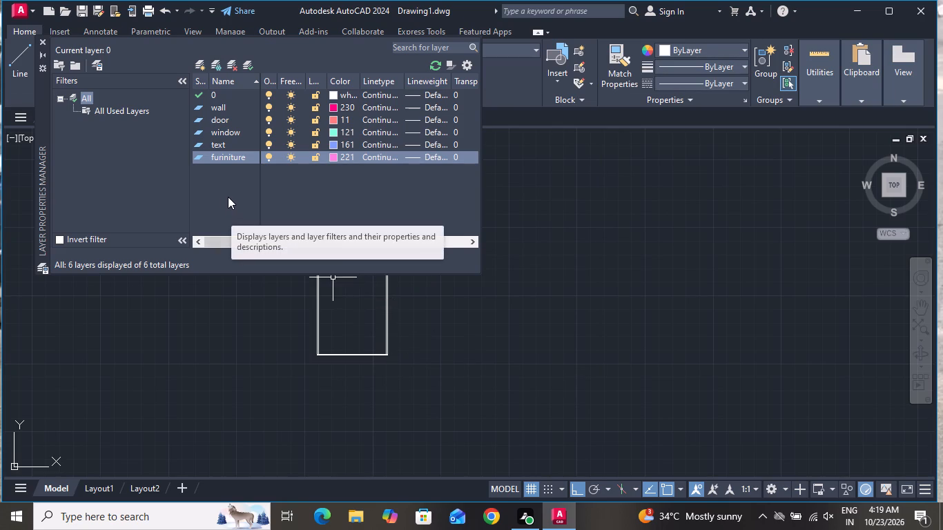
# Create a layer named "coloumn", set its color to index 250, and close the layer properties.
pyautogui.click(220, 67)
pyautogui.press('BackSpace')
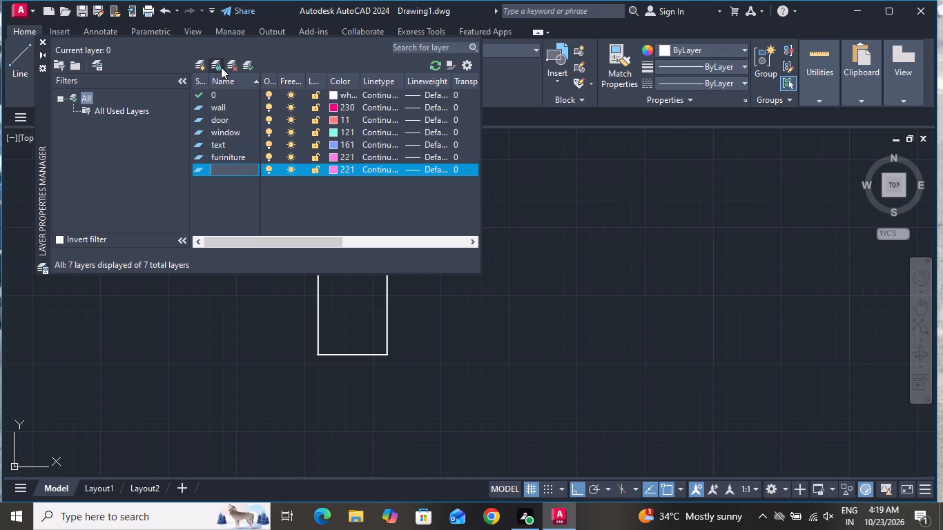
pyautogui.write('colo')
pyautogui.write('umn')
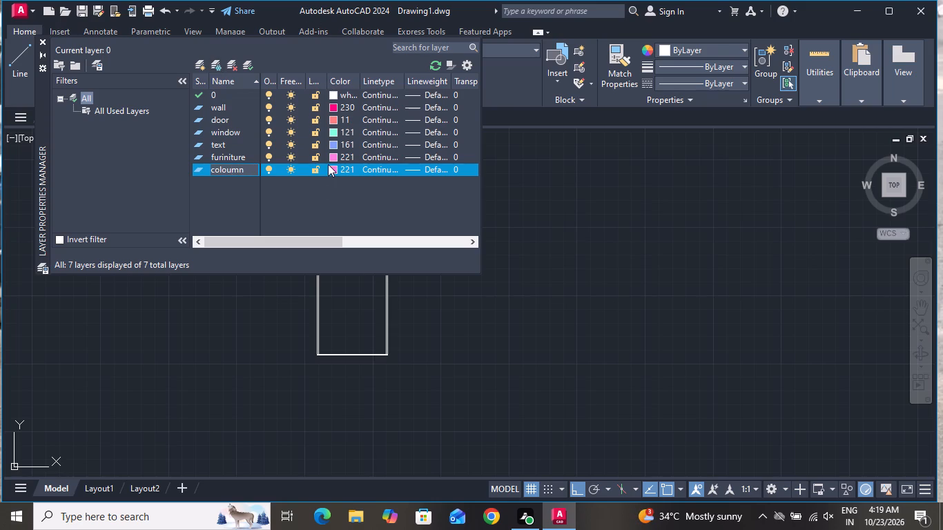
pyautogui.click(328, 164)
pyautogui.click(331, 169)
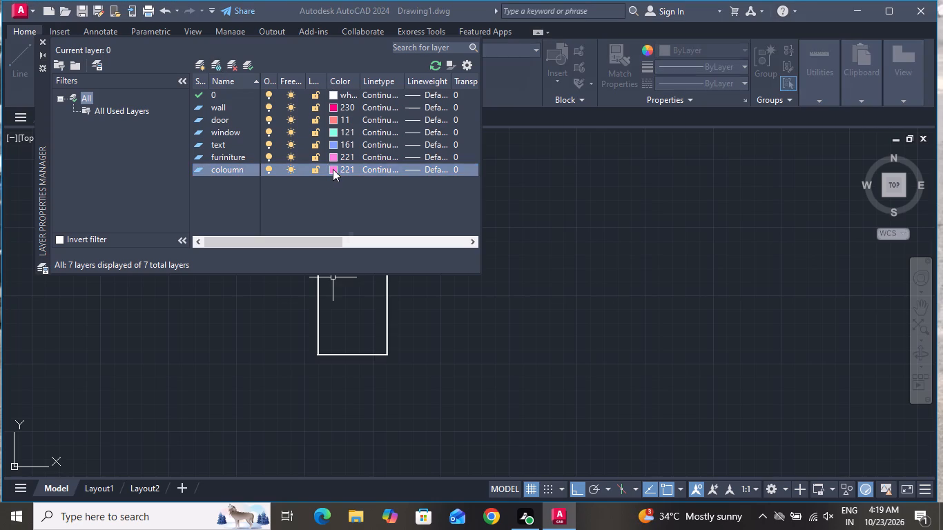
pyautogui.click(365, 315)
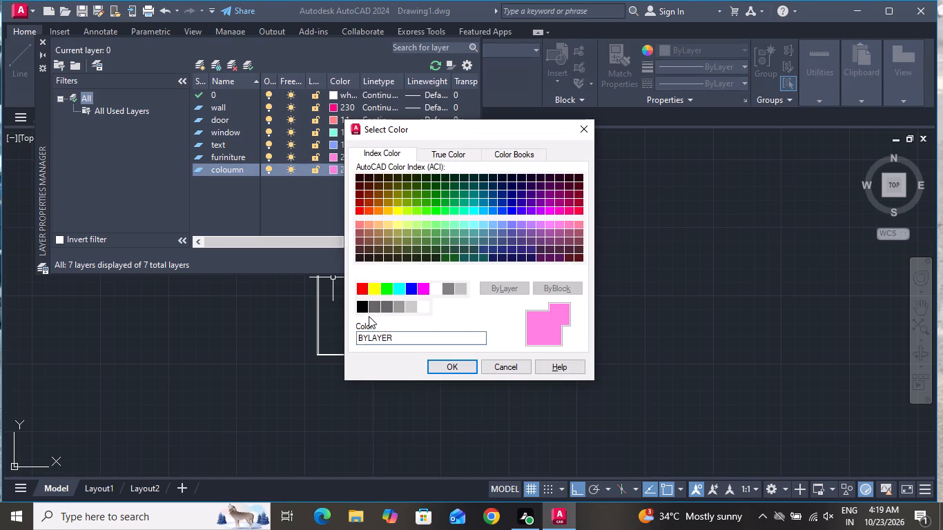
pyautogui.click(446, 369)
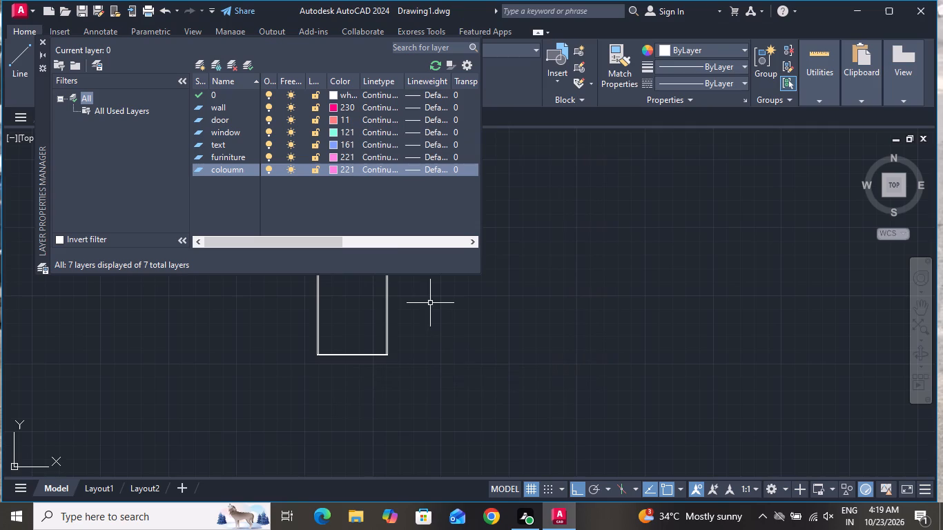
pyautogui.click(327, 170)
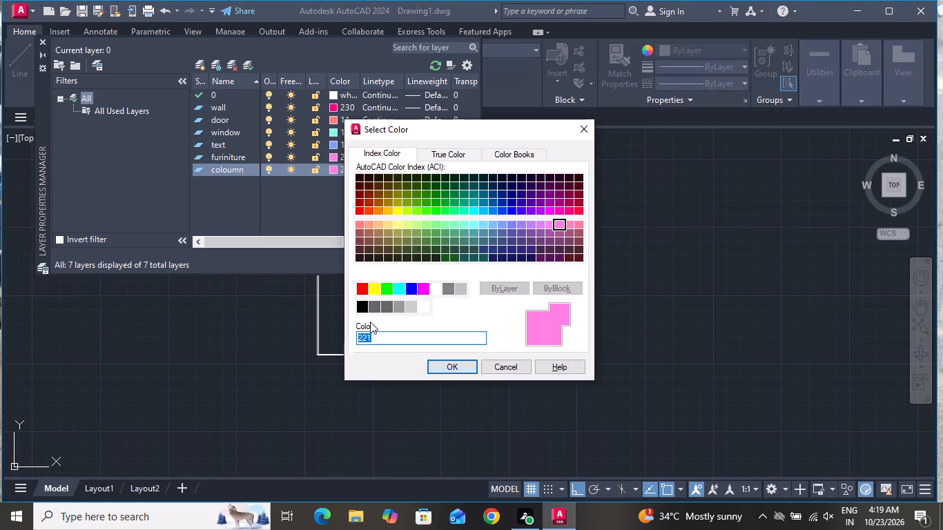
pyautogui.click(360, 311)
pyautogui.click(451, 365)
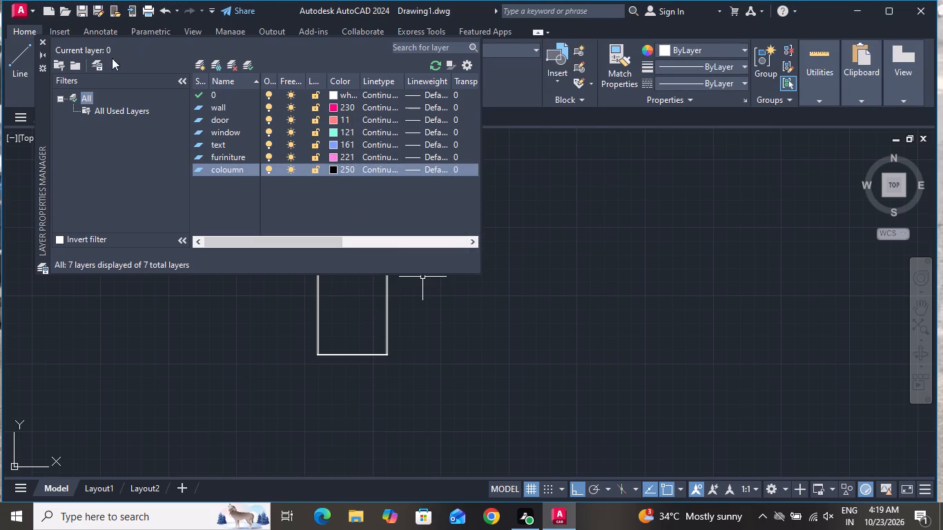
pyautogui.click(37, 42)
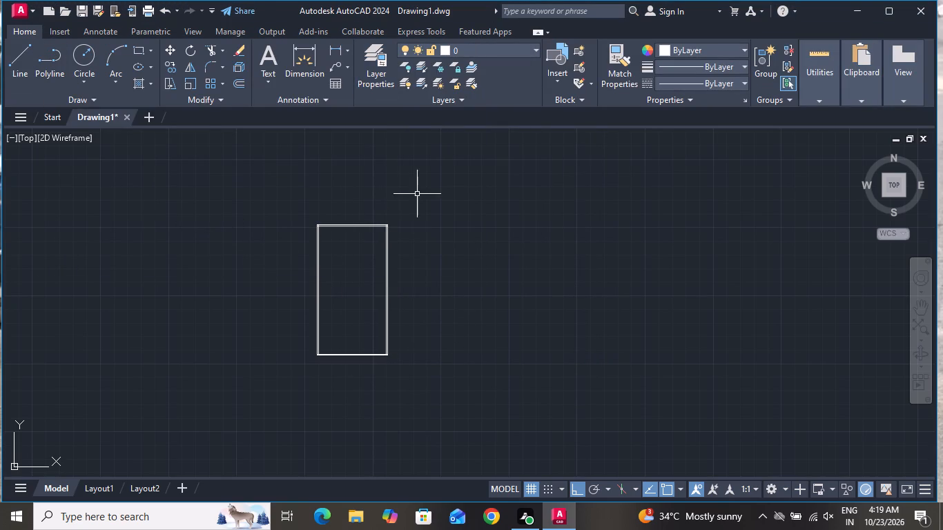
# Move all lines of the double-line floor outline onto the wall layer.
pyautogui.click(420, 197)
pyautogui.click(295, 403)
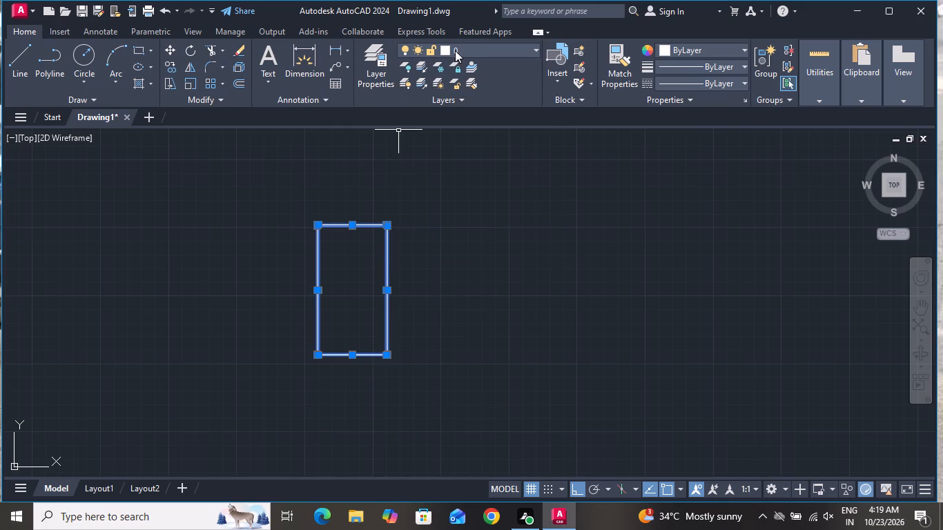
pyautogui.click(456, 52)
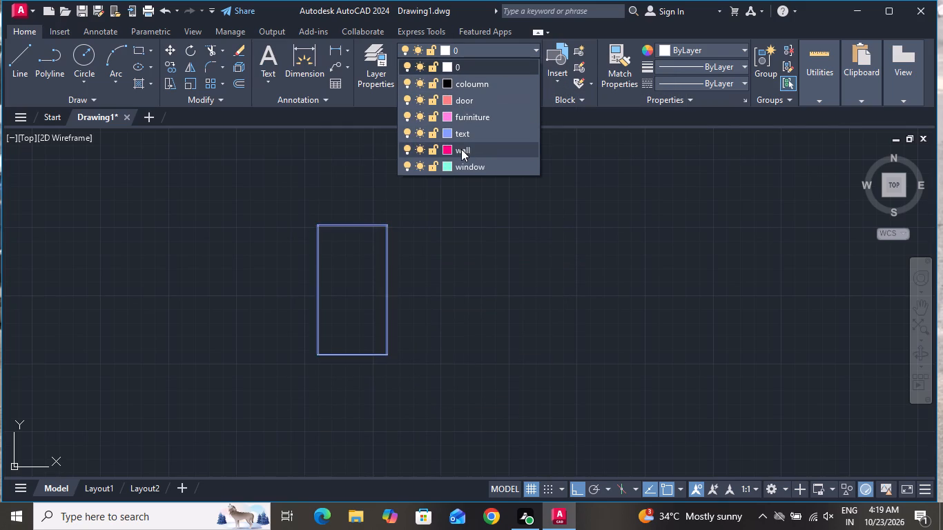
pyautogui.click(462, 151)
pyautogui.press('Escape')
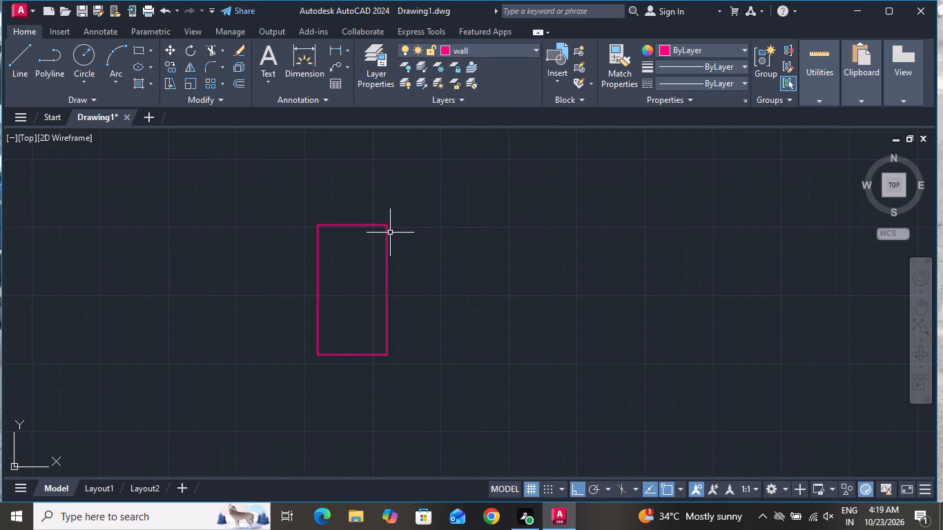
# Make wall the current layer.
pyautogui.click(509, 49)
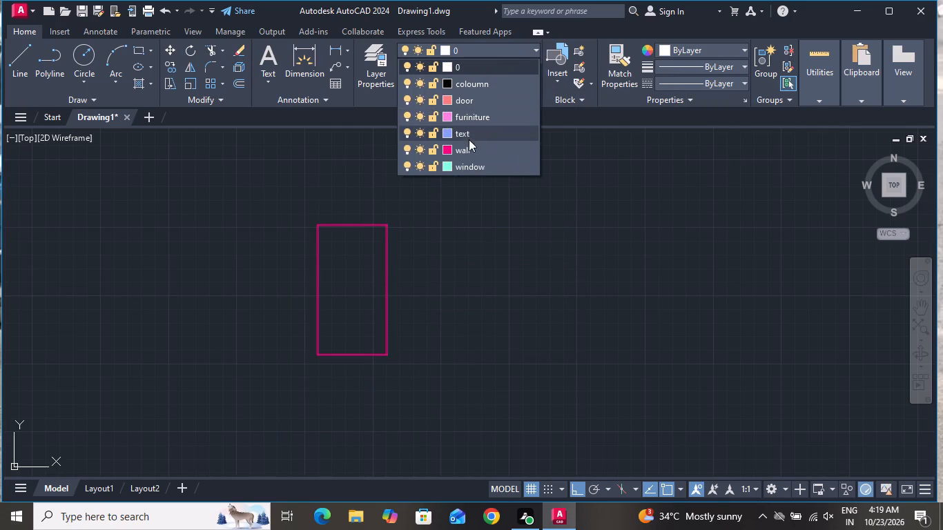
pyautogui.click(467, 155)
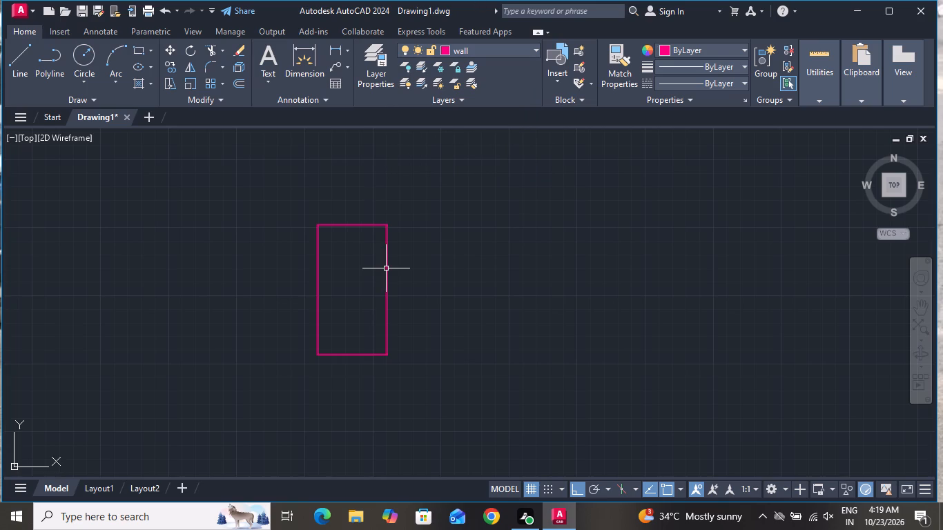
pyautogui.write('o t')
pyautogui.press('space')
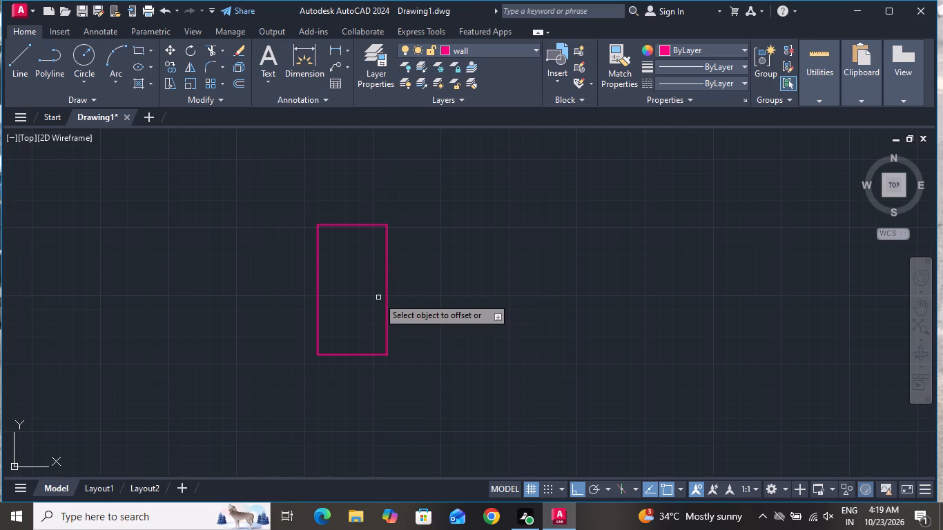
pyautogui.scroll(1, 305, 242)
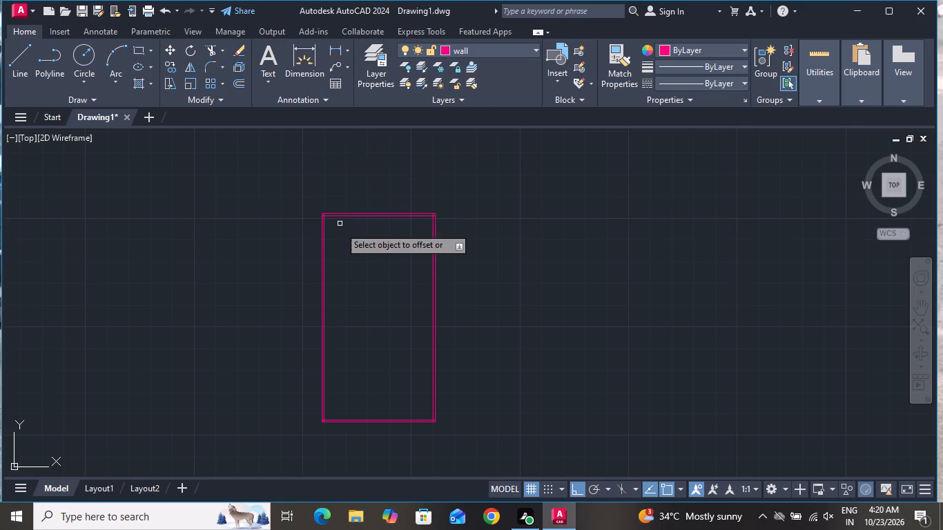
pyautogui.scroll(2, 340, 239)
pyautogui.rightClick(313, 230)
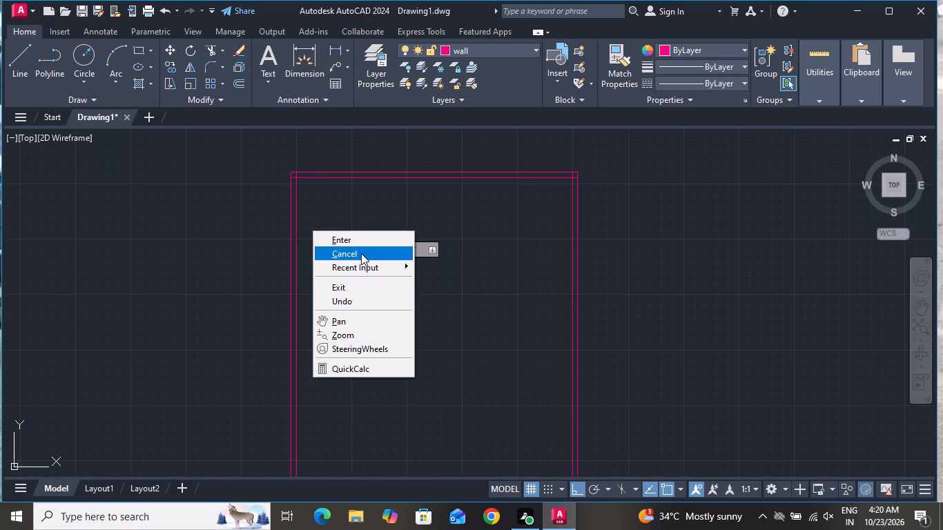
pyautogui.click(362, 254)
# Trim the overlapping ends of the inner wall lines at the outline's upper-left corner.
pyautogui.click(206, 48)
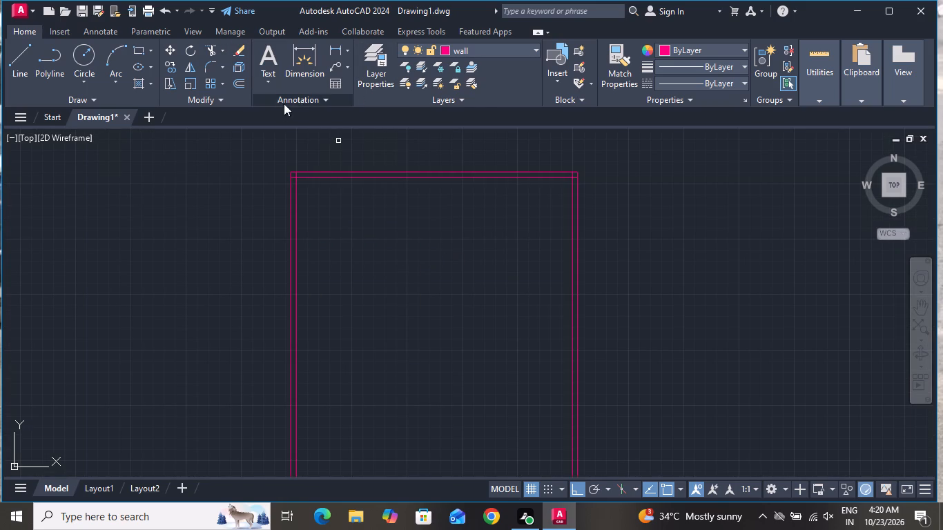
pyautogui.scroll(2, 300, 142)
pyautogui.scroll(3, 286, 235)
pyautogui.click(289, 181)
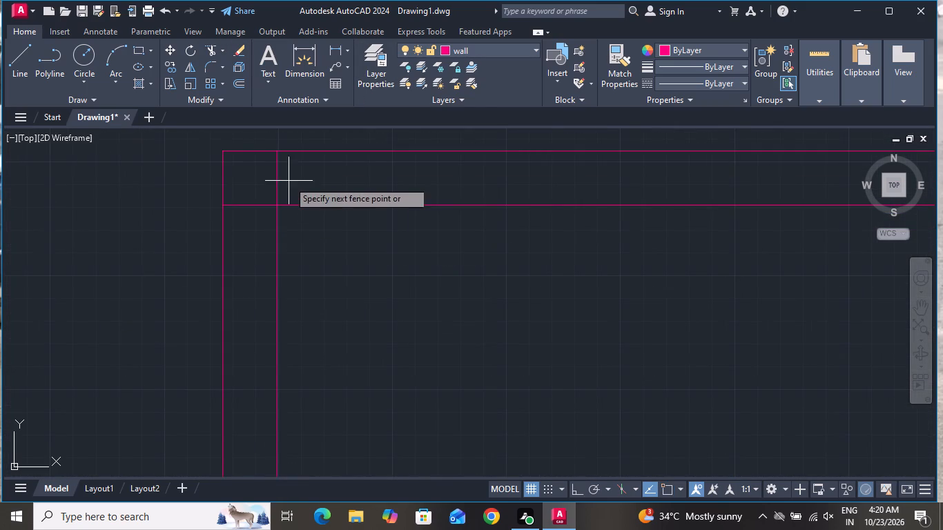
pyautogui.click(266, 177)
pyautogui.click(262, 189)
pyautogui.click(256, 233)
# Trim the overlapping ends of the inner wall lines at the outline's upper-right corner.
pyautogui.scroll(-3, 248, 204)
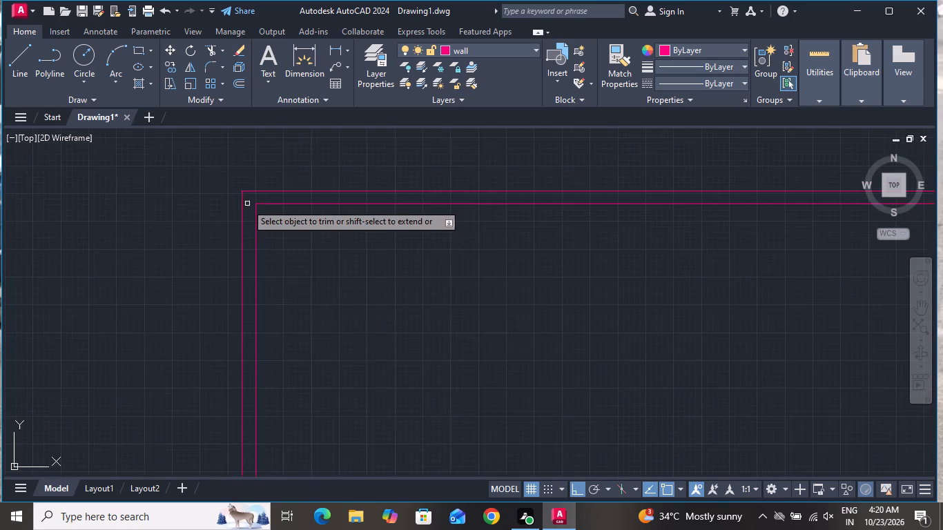
pyautogui.scroll(-3, 244, 204)
pyautogui.scroll(4, 425, 194)
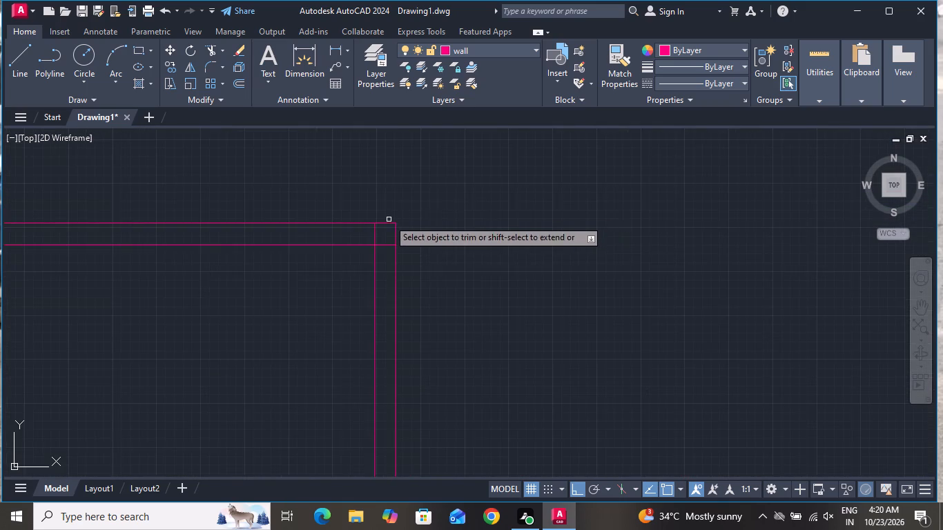
pyautogui.scroll(2, 383, 225)
pyautogui.click(381, 246)
pyautogui.click(344, 247)
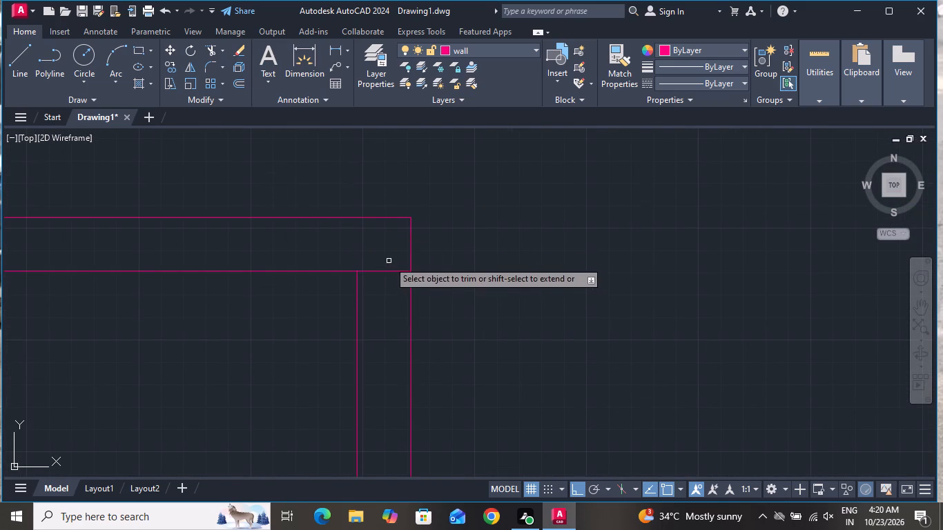
pyautogui.click(389, 261)
pyautogui.click(390, 311)
# Trim the overlapping ends of the inner wall lines at the outline's lower-right corner.
pyautogui.scroll(-7, 544, 176)
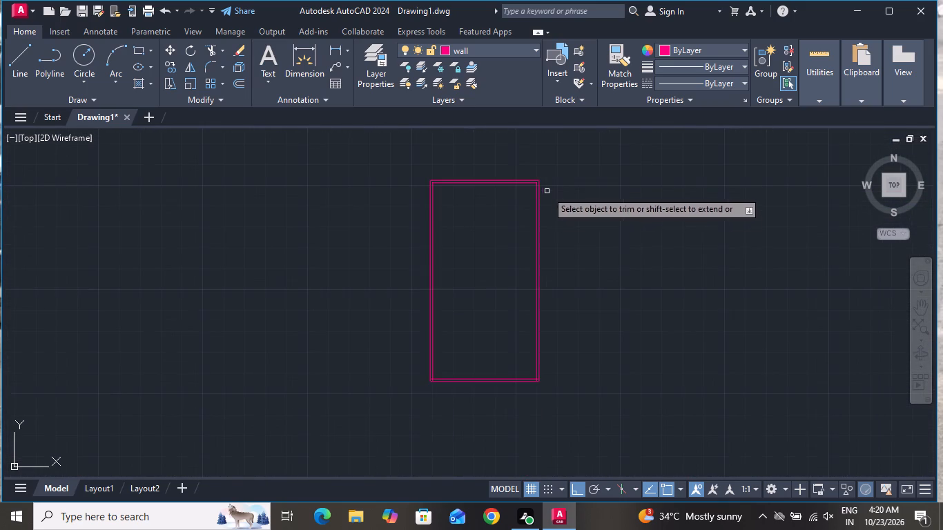
pyautogui.scroll(4, 536, 395)
pyautogui.scroll(3, 550, 288)
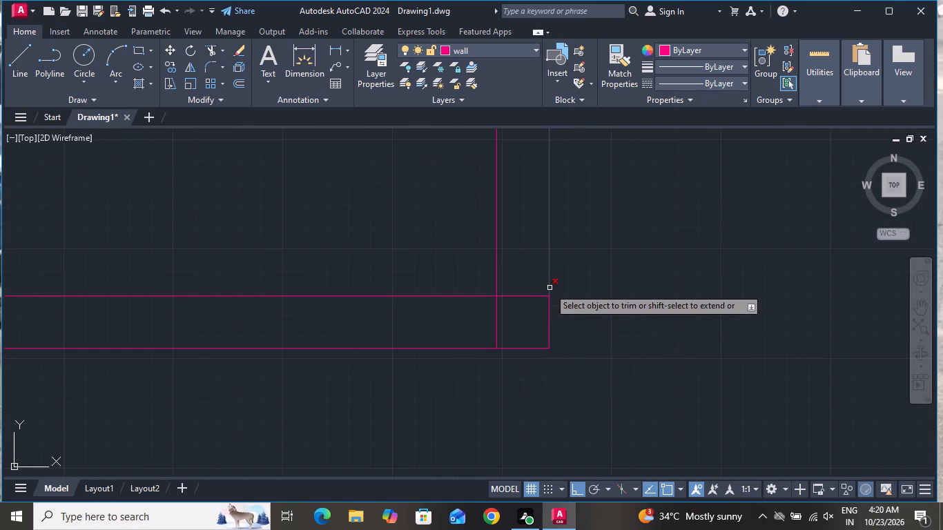
pyautogui.click(533, 305)
pyautogui.click(528, 288)
pyautogui.click(513, 316)
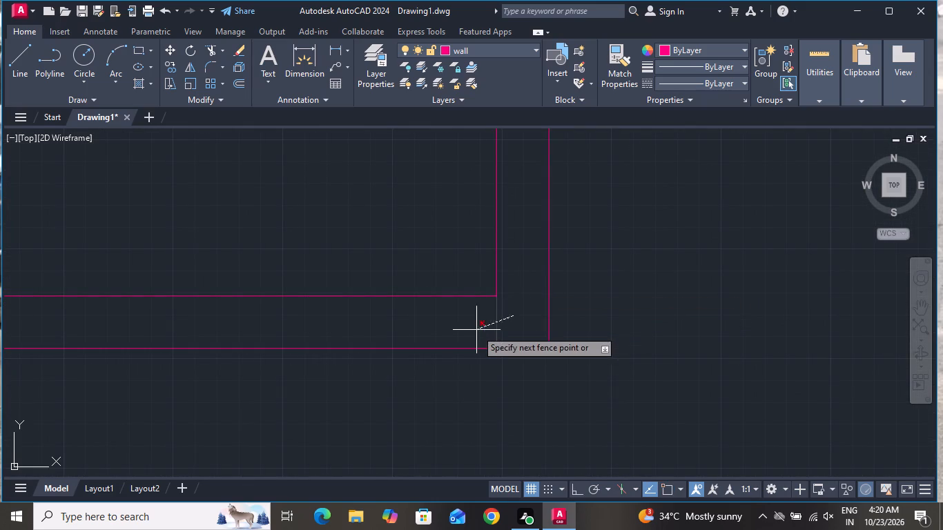
pyautogui.click(476, 330)
# Trim the overlapping ends of the inner wall lines at the outline's lower-left corner and end the Trim command.
pyautogui.scroll(-5, 522, 319)
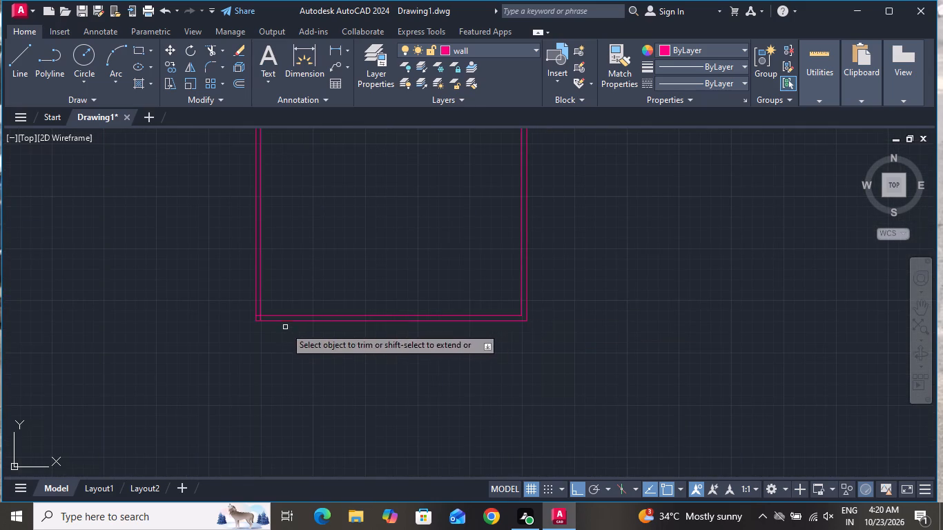
pyautogui.scroll(3, 235, 304)
pyautogui.scroll(3, 315, 351)
pyautogui.click(317, 355)
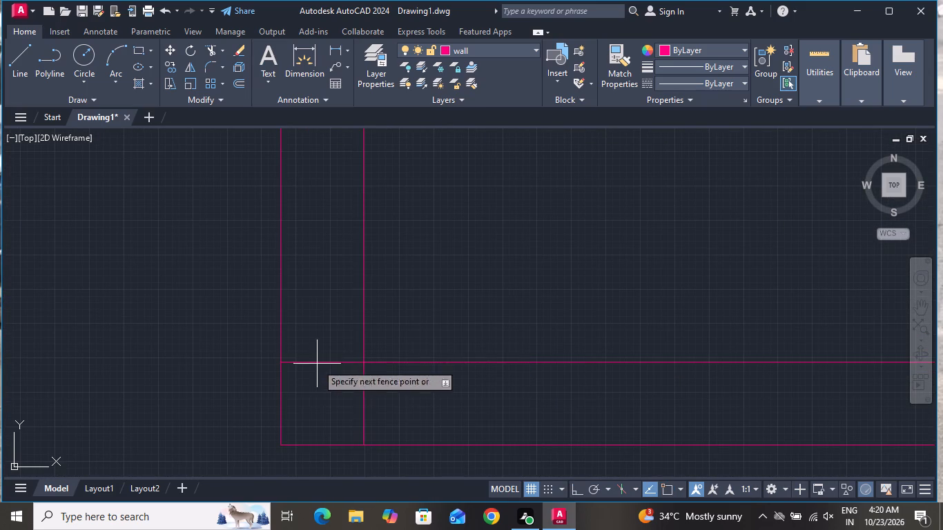
pyautogui.click(316, 396)
pyautogui.moveTo(331, 387); pyautogui.dragTo(338, 387)
pyautogui.click(443, 402)
pyautogui.scroll(-3, 438, 395)
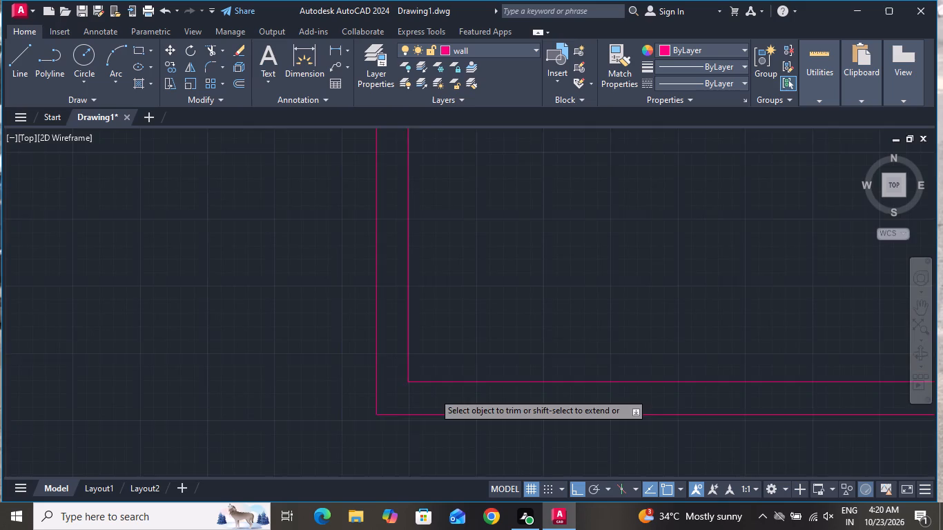
pyautogui.scroll(-1, 434, 393)
pyautogui.rightClick(489, 287)
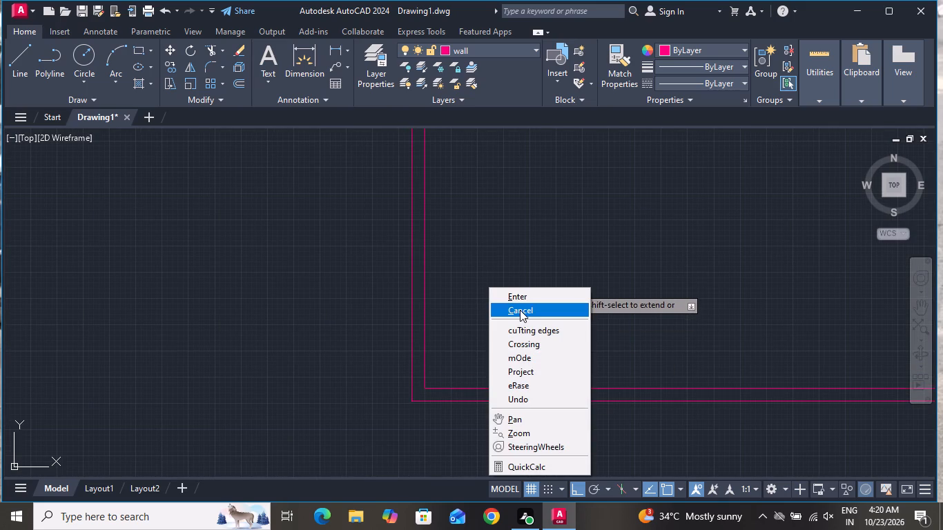
pyautogui.click(521, 310)
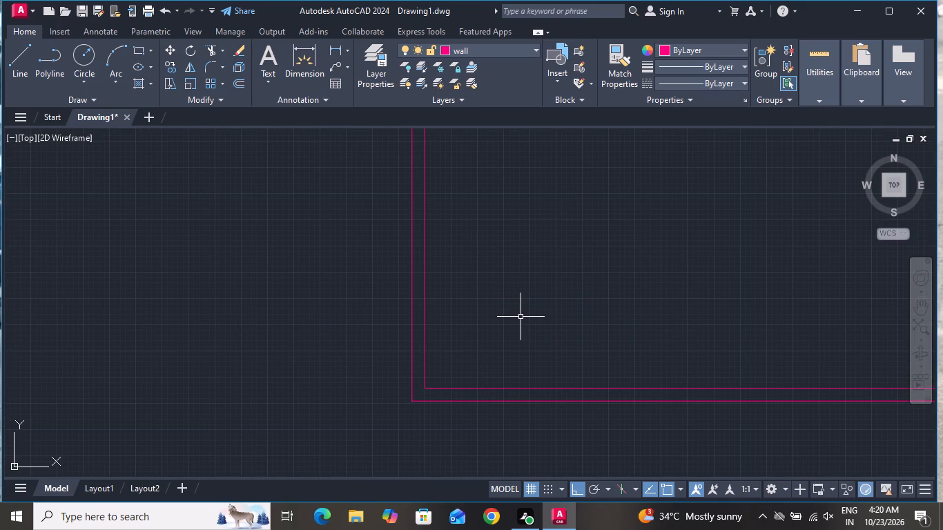
# Offset the inner line of the left wall 12'0" into the plan.
pyautogui.scroll(-4, 521, 320)
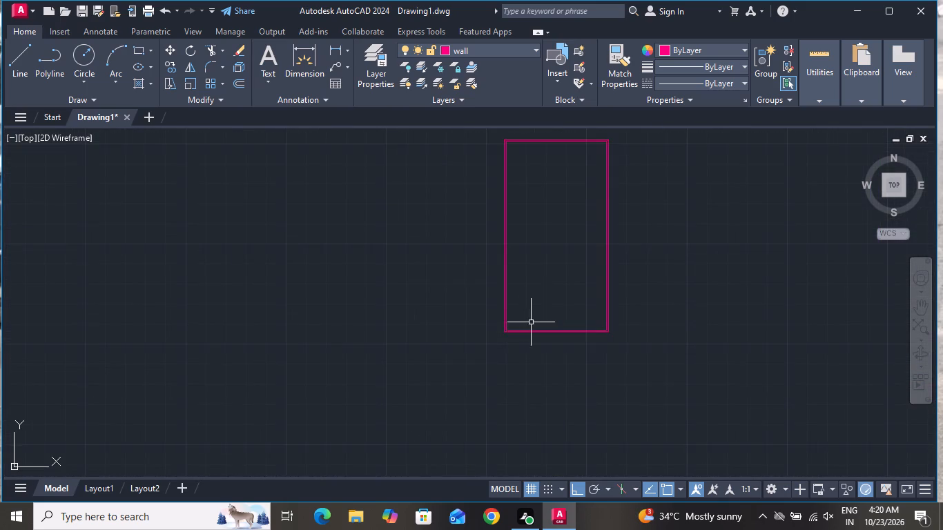
pyautogui.scroll(-2, 579, 271)
pyautogui.scroll(2, 625, 217)
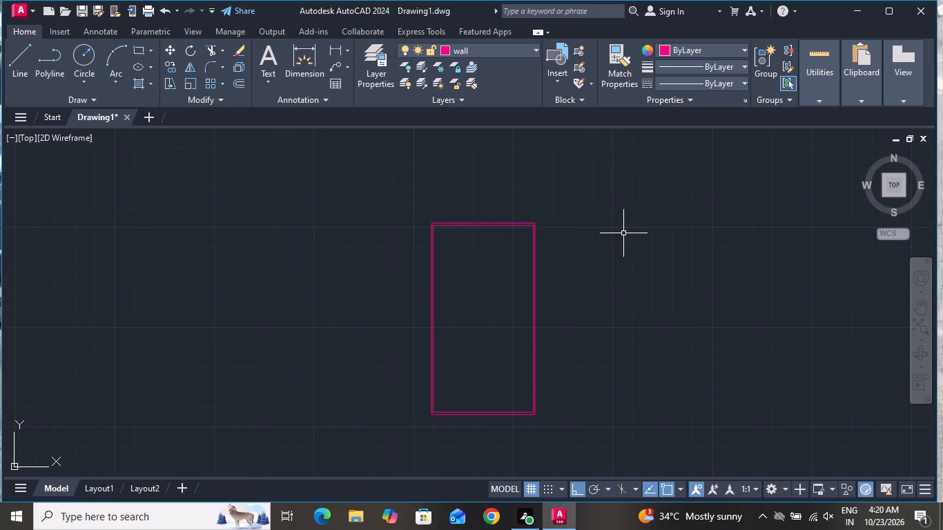
pyautogui.write('o t')
pyautogui.press('space')
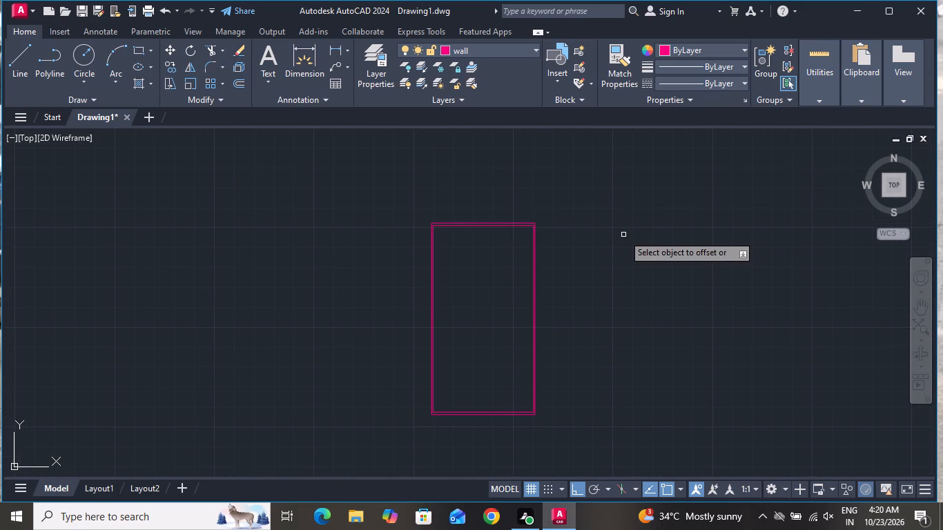
pyautogui.scroll(3, 422, 264)
pyautogui.click(458, 247)
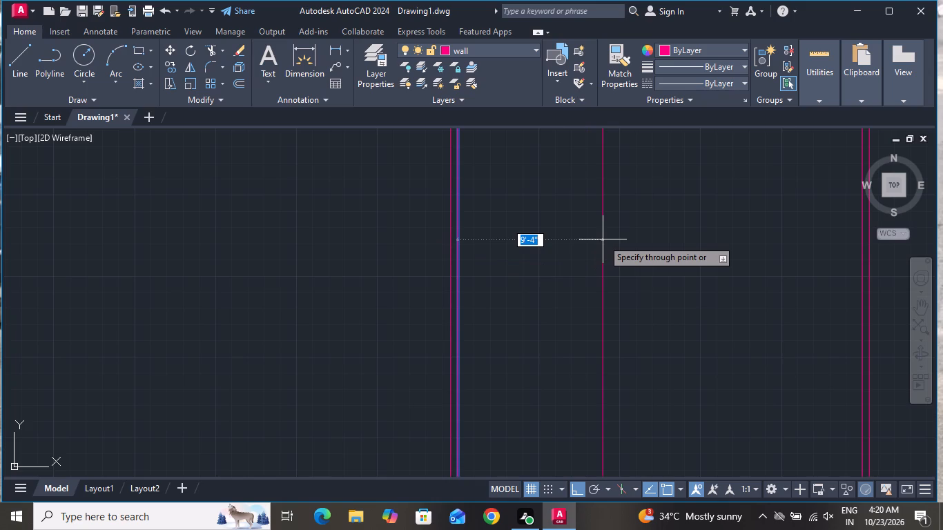
pyautogui.write('12')
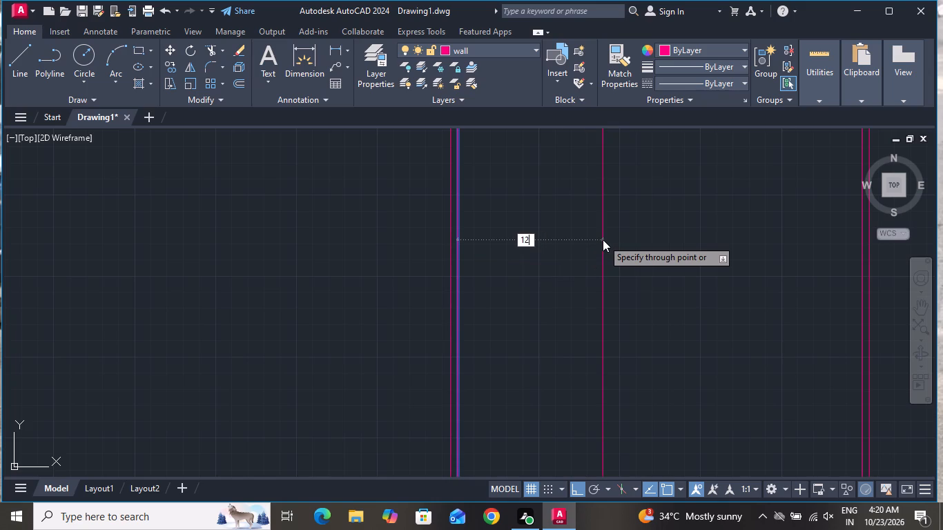
pyautogui.write('\'0"')
pyautogui.press('Return')
# Offset the inner line of the top wall 17'6" down into the plan.
pyautogui.scroll(-1, 608, 253)
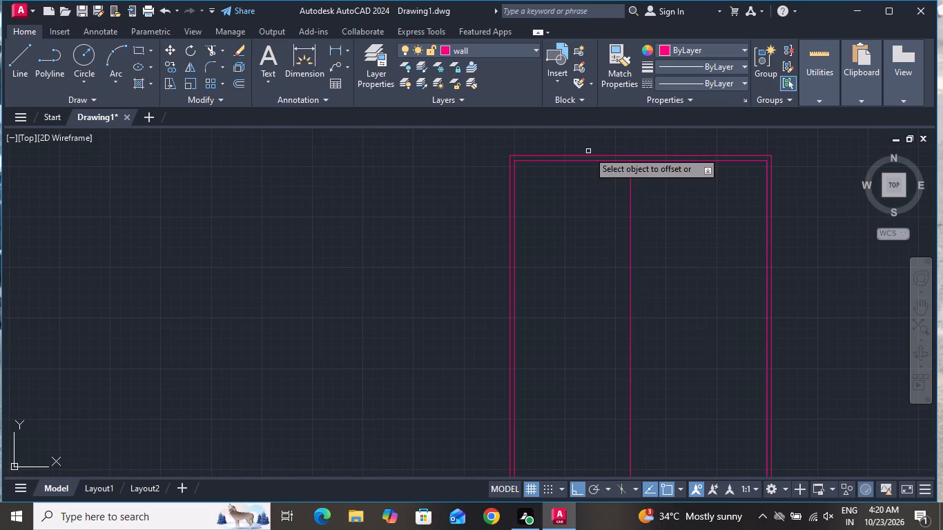
pyautogui.click(587, 162)
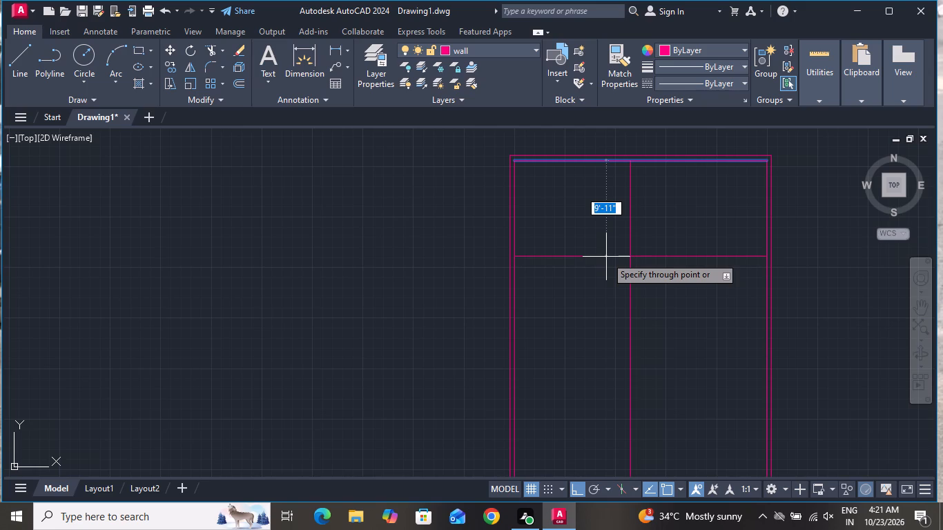
pyautogui.press('1')
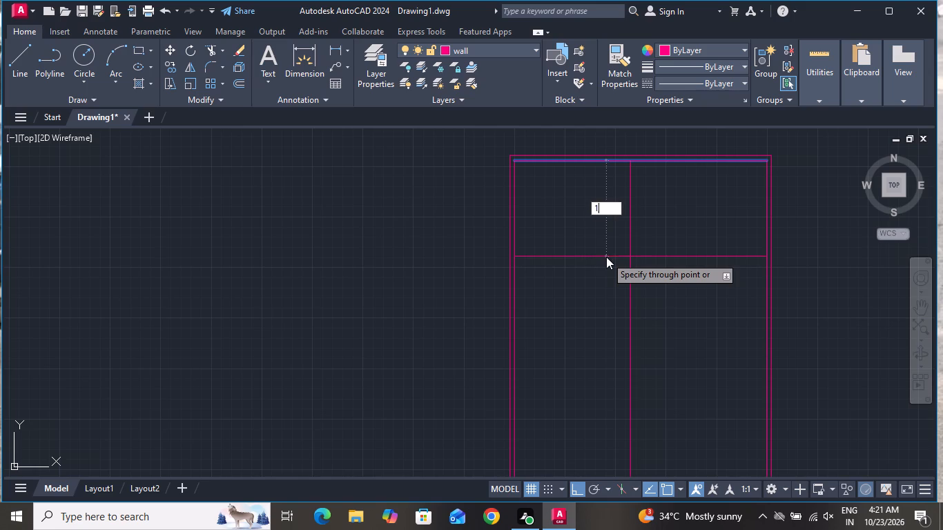
pyautogui.write("7'6")
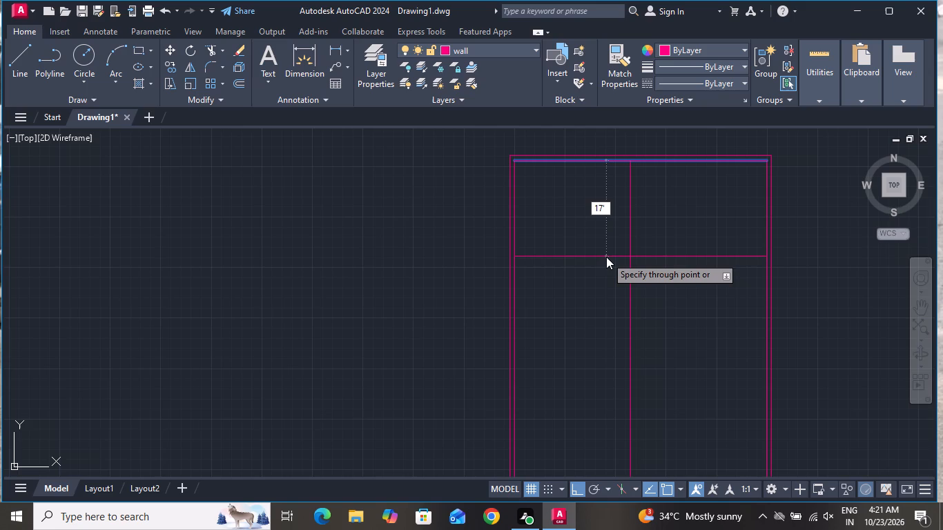
pyautogui.hotkey('shift', '"')
pyautogui.press('Return')
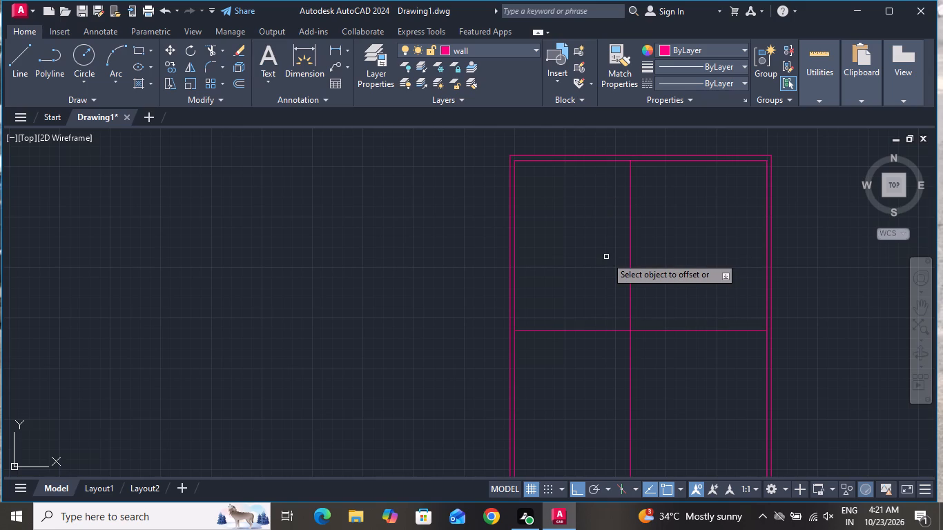
# Select the inner line of the top wall for another offset.
pyautogui.click(560, 159)
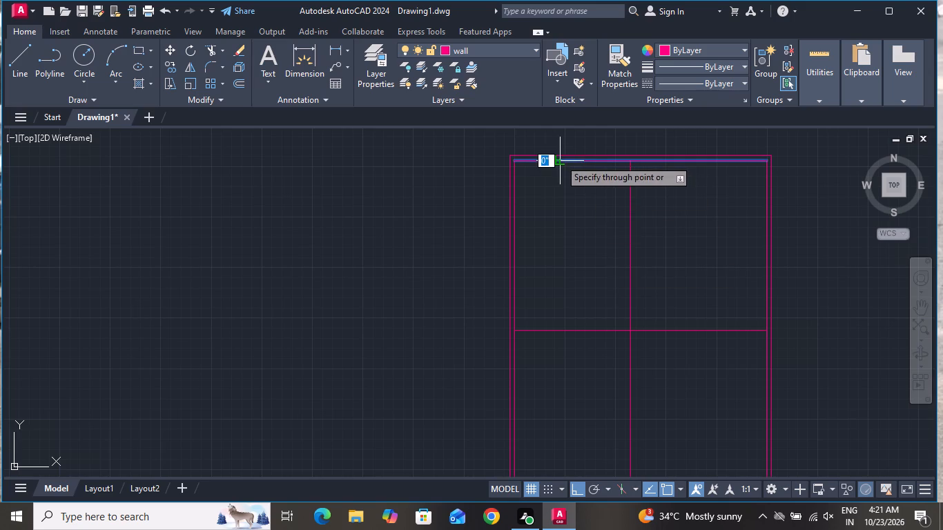
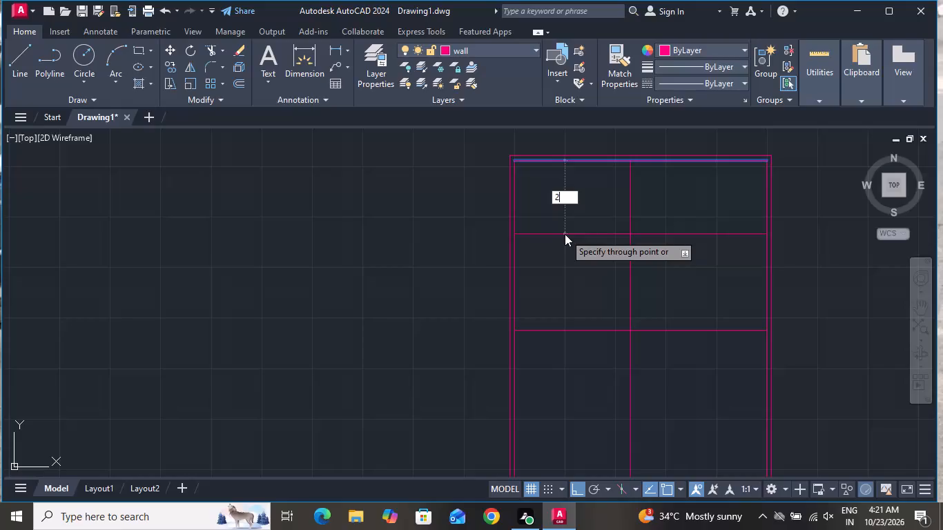
# Offset the inner line of the top wall 26' down into the plan.
pyautogui.press('6')
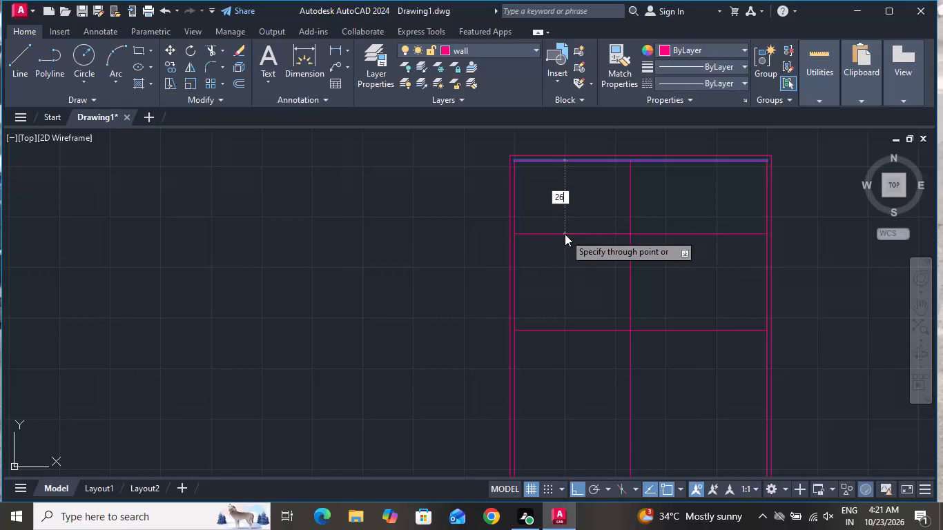
pyautogui.press("'")
pyautogui.press('Return')
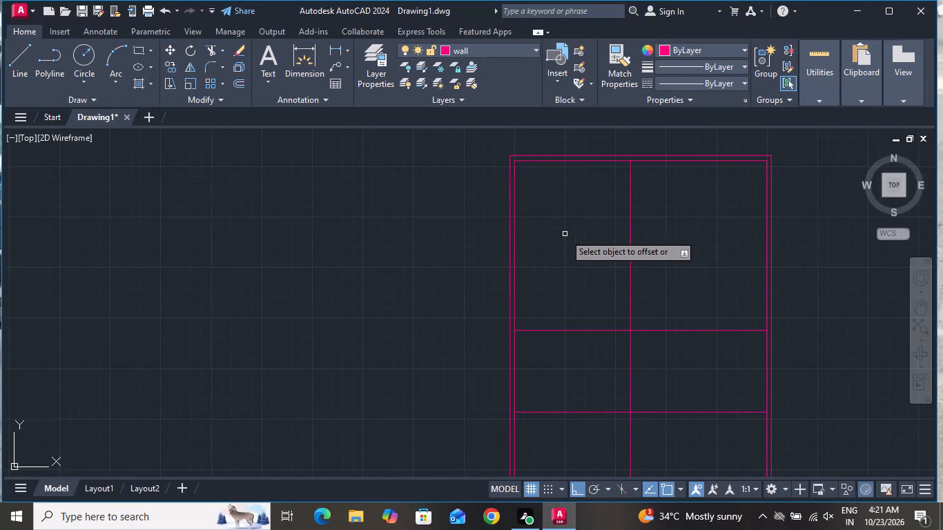
# Offset the 17'6" and 26' horizontal partition lines 6" downward each to form double-line walls.
pyautogui.scroll(-3, 565, 234)
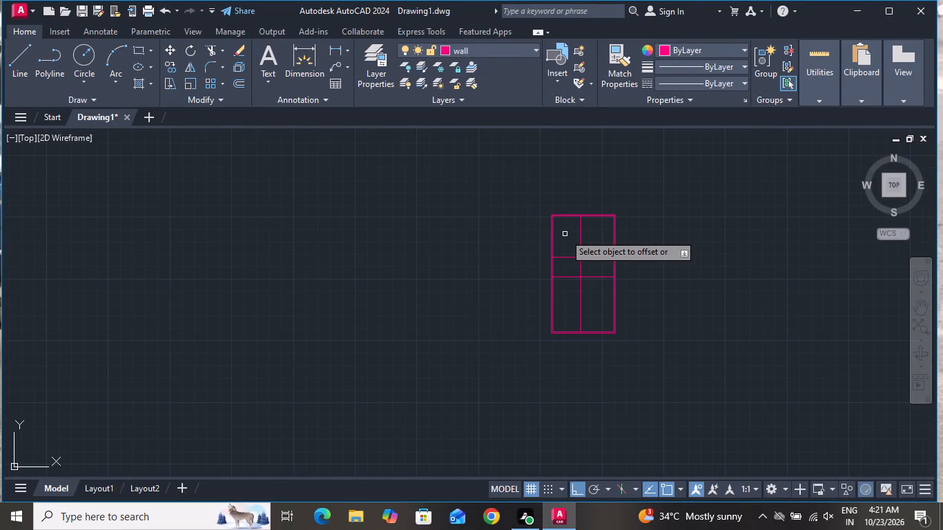
pyautogui.scroll(1, 595, 255)
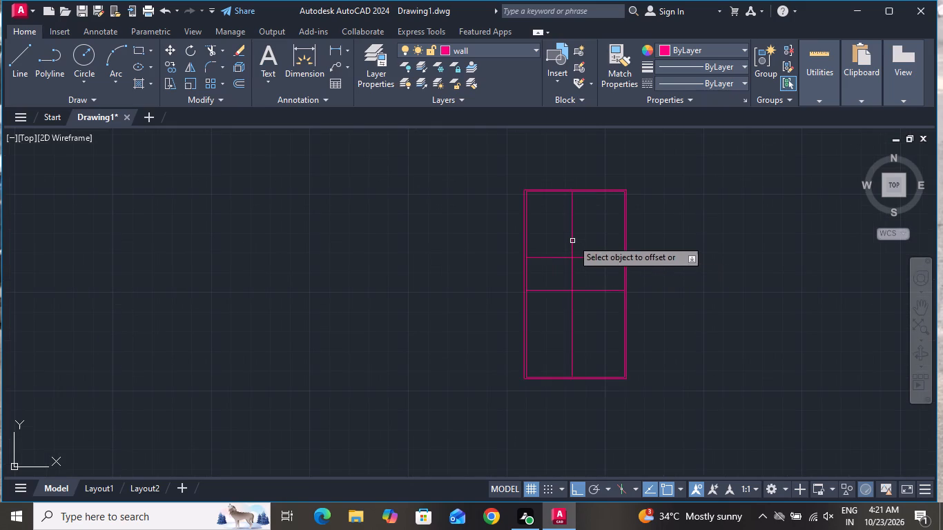
pyautogui.scroll(1, 578, 264)
pyautogui.click(596, 255)
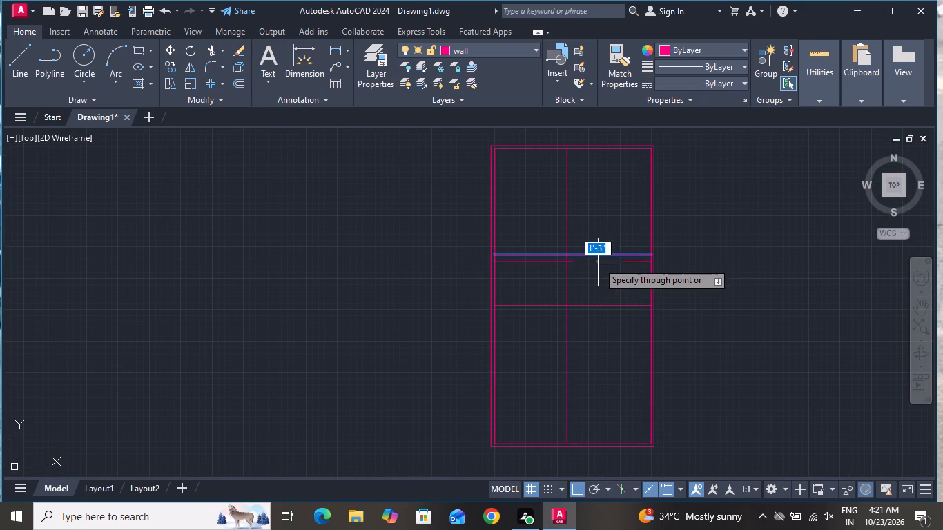
pyautogui.press('6')
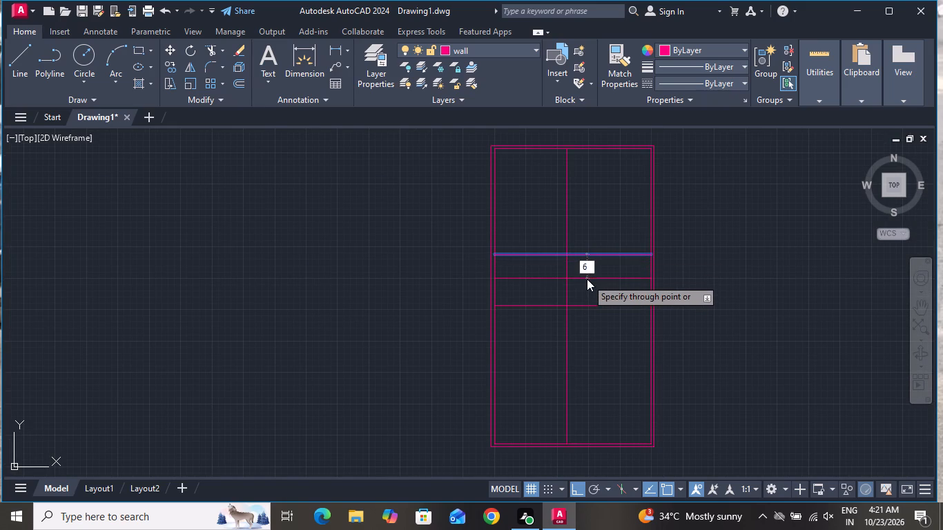
pyautogui.hotkey('shift', '"')
pyautogui.press('Return')
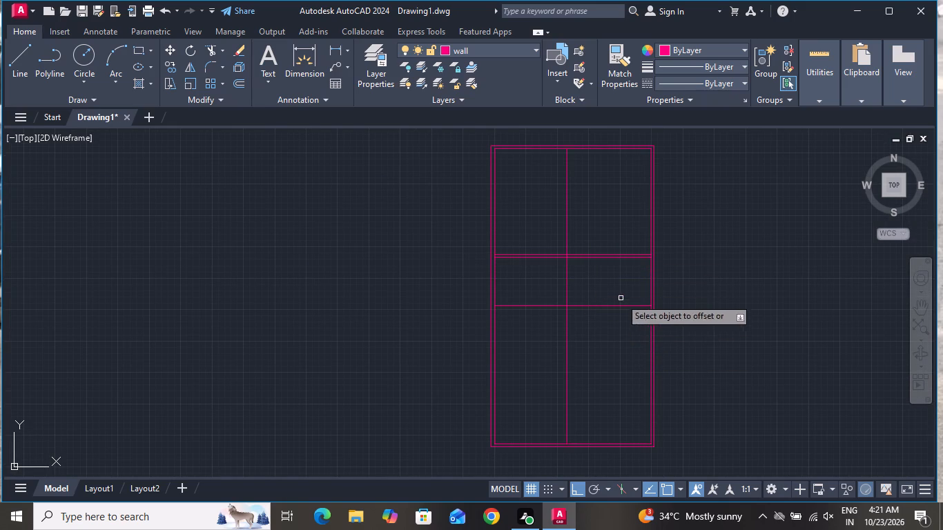
pyautogui.click(622, 304)
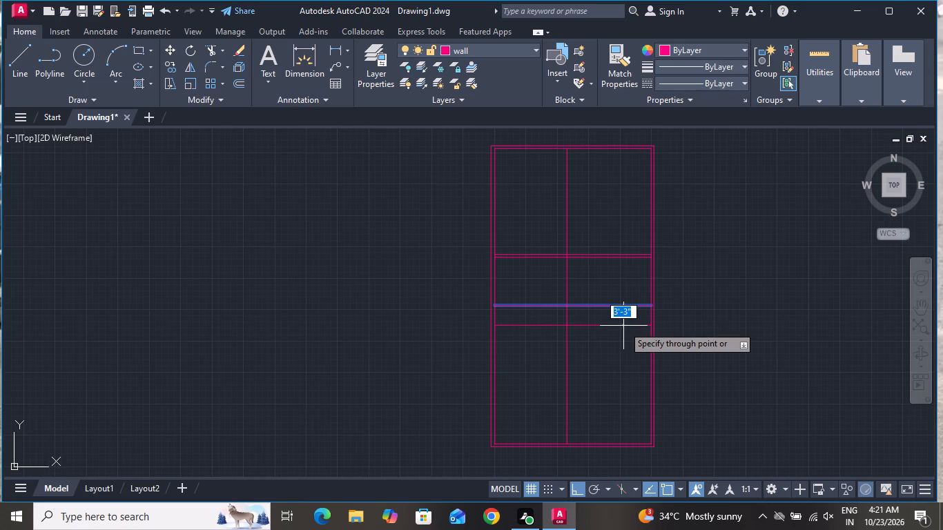
pyautogui.press('6')
pyautogui.hotkey('shift', '"')
pyautogui.press('Return')
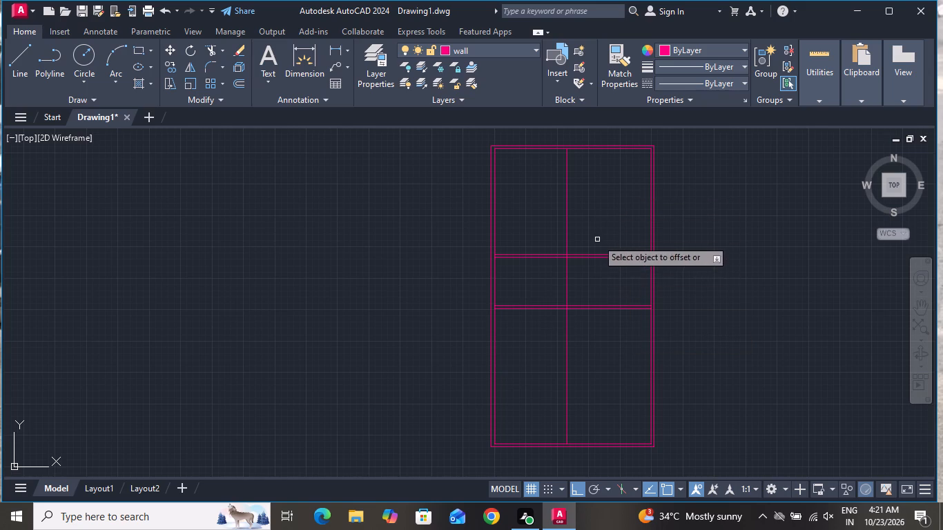
# Offset the vertical partition line 6" toward the right wall and end the Offset command.
pyautogui.scroll(1, 568, 234)
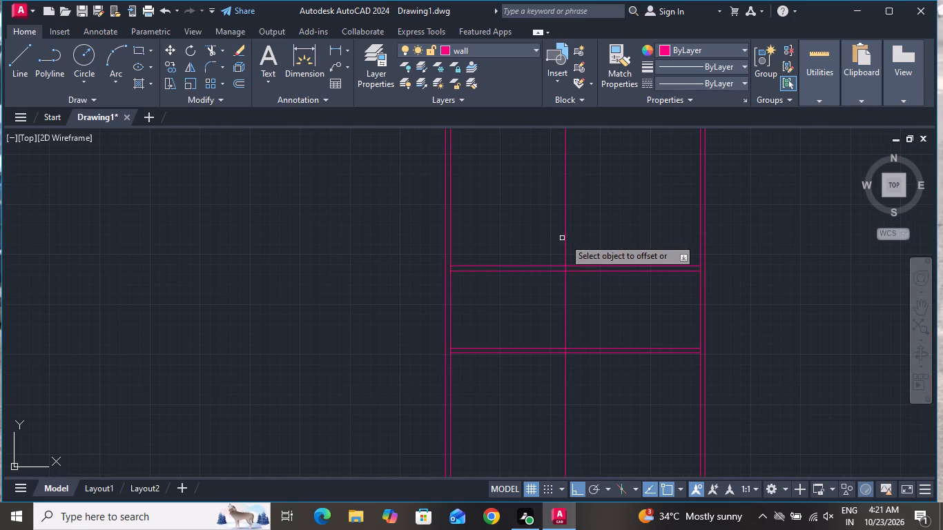
pyautogui.click(567, 238)
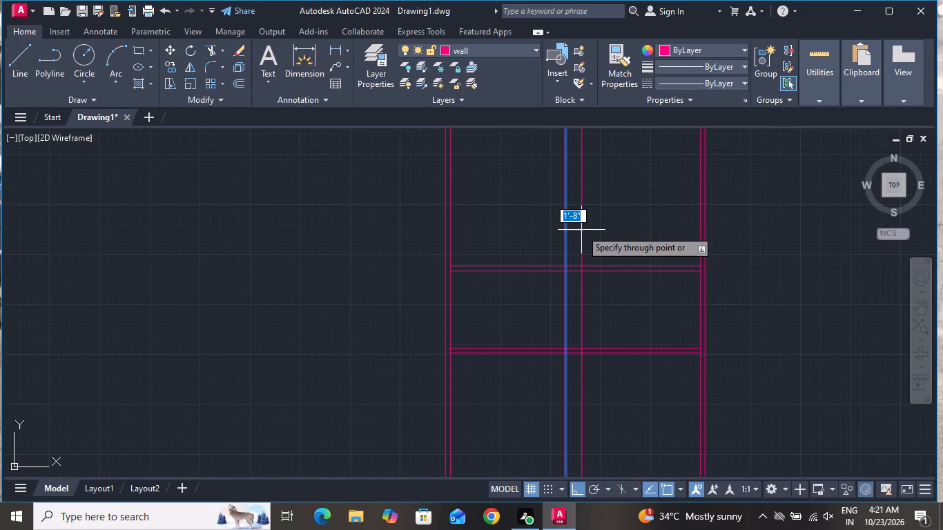
pyautogui.press('6')
pyautogui.hotkey('shift', '"')
pyautogui.press('Return')
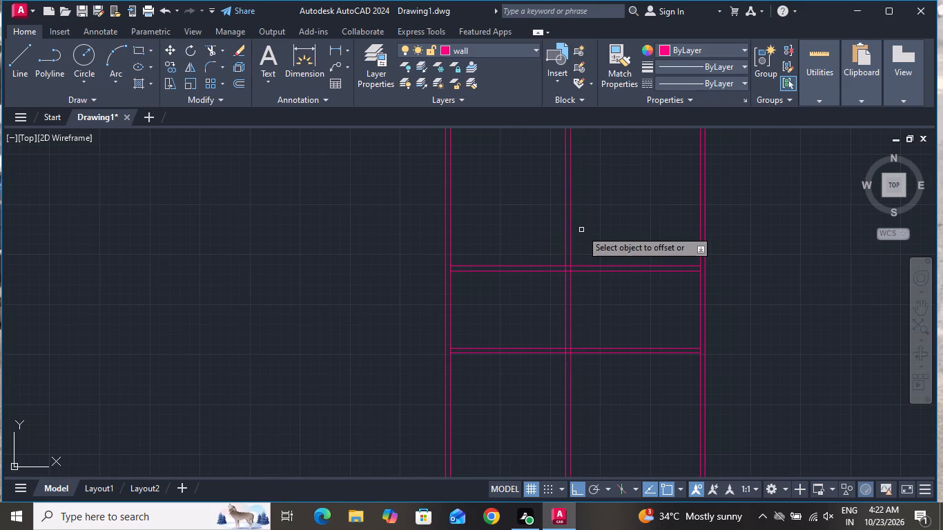
pyautogui.rightClick(583, 230)
pyautogui.click(594, 249)
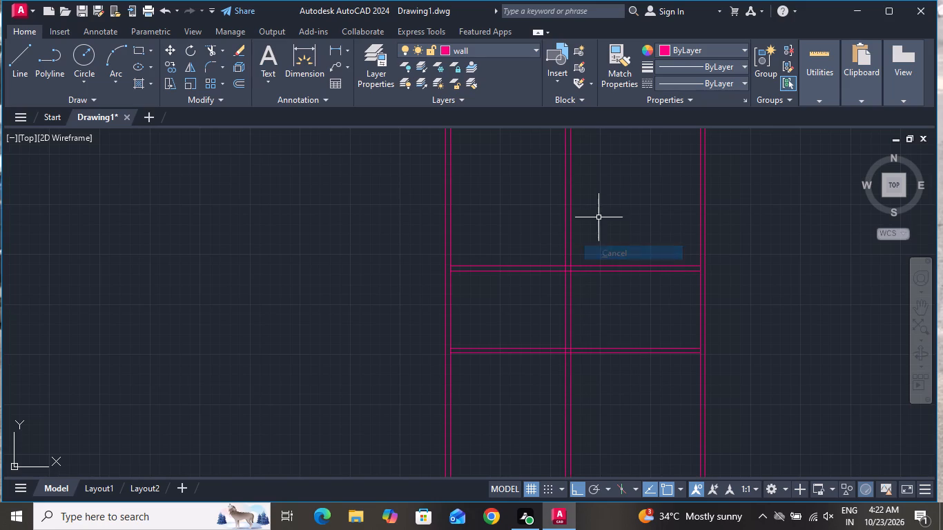
# Trim the upper horizontal partition left of the vertical wall and the lower one right of it, ending the Trim command.
pyautogui.click(211, 52)
pyautogui.click(536, 196)
pyautogui.click(513, 313)
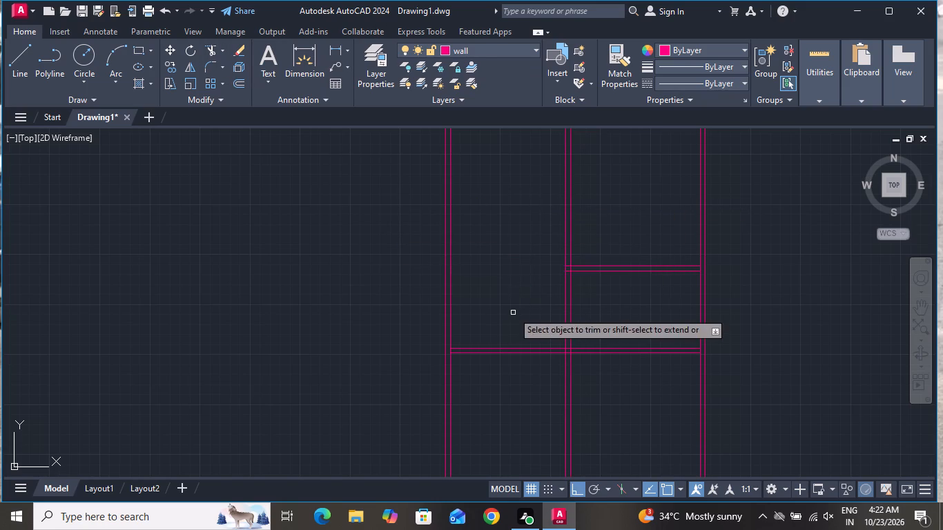
pyautogui.click(655, 320)
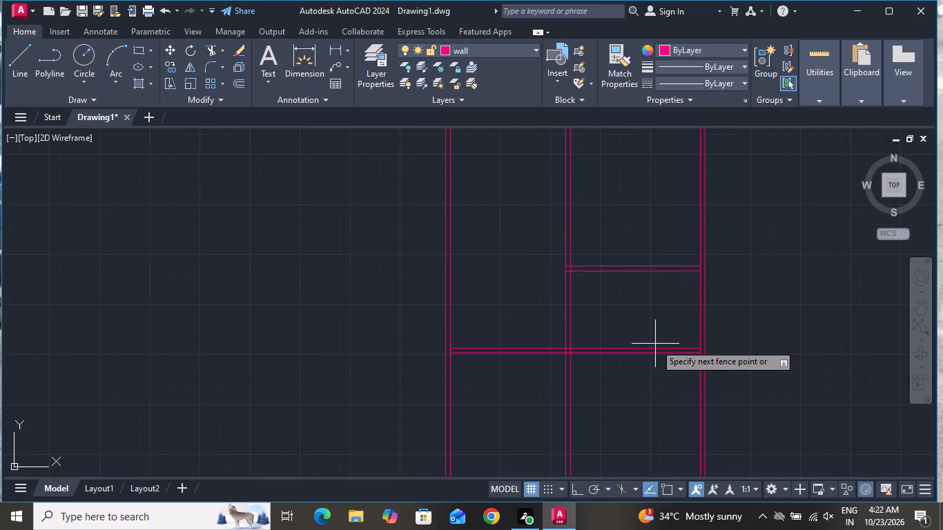
pyautogui.click(661, 330)
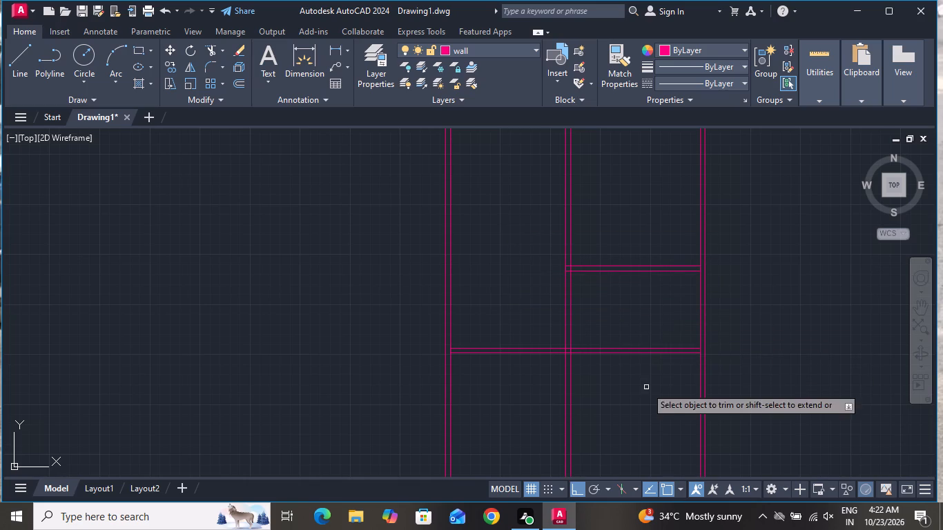
pyautogui.click(645, 389)
pyautogui.click(657, 322)
pyautogui.scroll(-2, 648, 277)
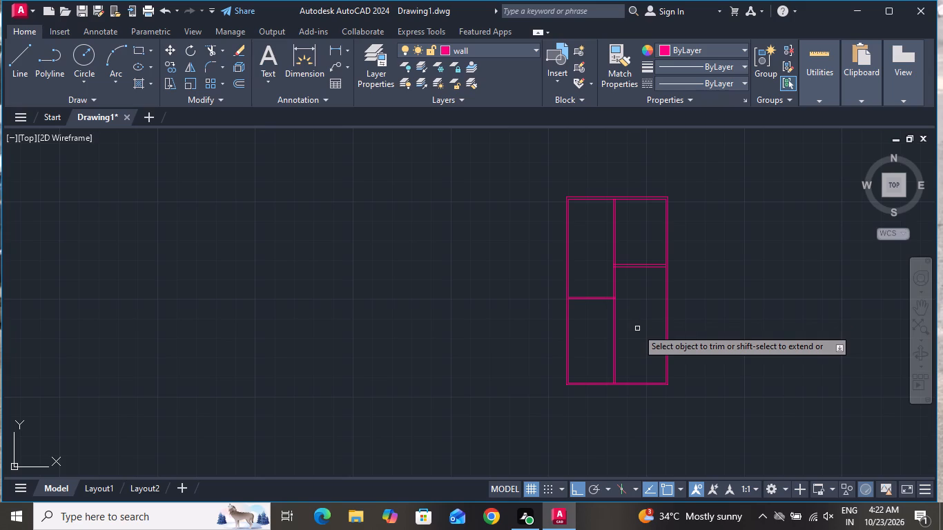
pyautogui.rightClick(637, 328)
pyautogui.click(668, 166)
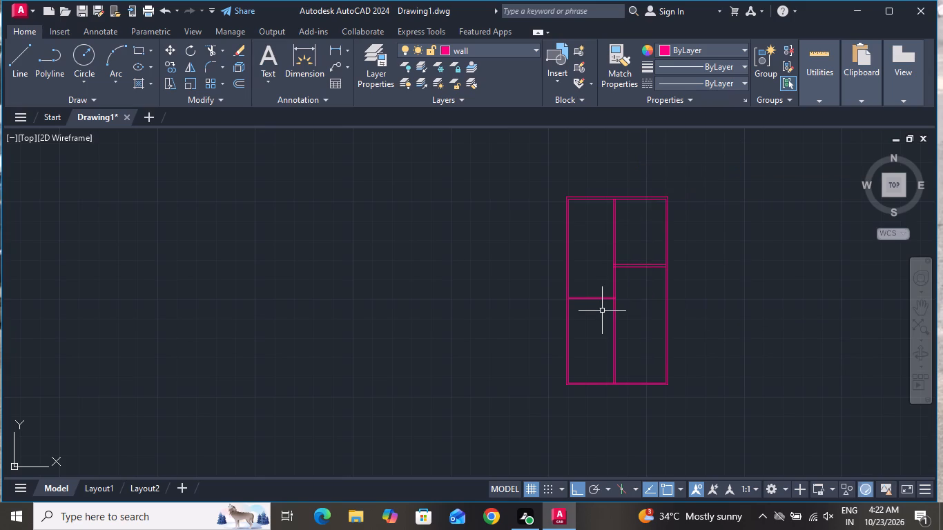
# Offset the inner line of the left wall 5' into the plan using the Through option.
pyautogui.scroll(2, 600, 313)
pyautogui.write('o')
pyautogui.press('space')
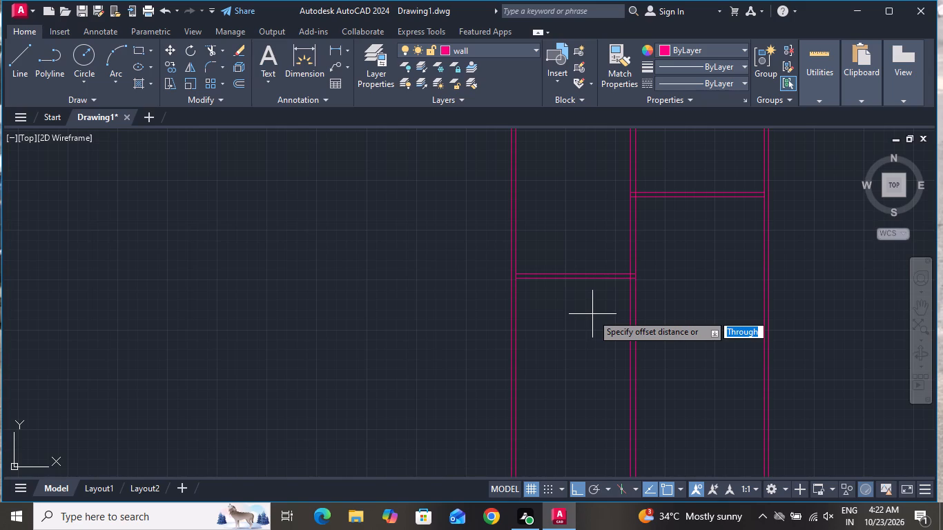
pyautogui.write('t')
pyautogui.press('space')
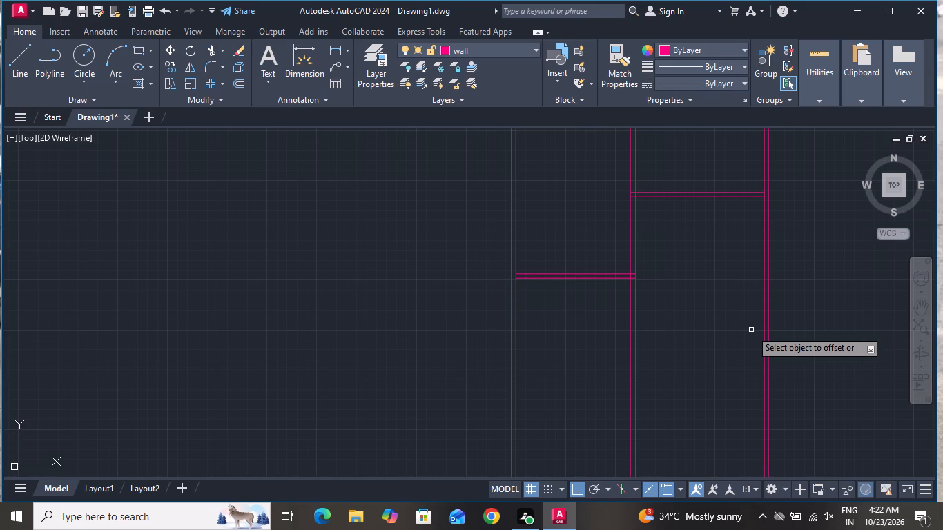
pyautogui.scroll(-2, 616, 266)
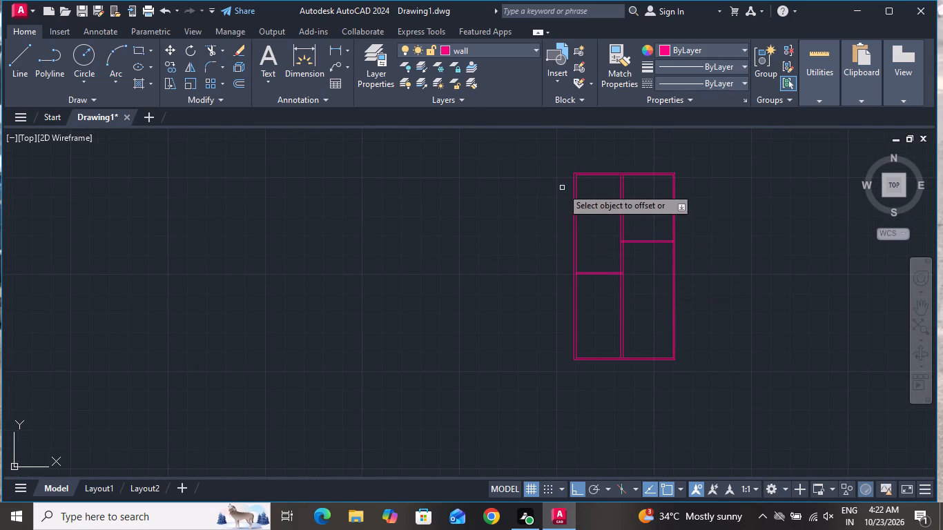
pyautogui.scroll(1, 541, 204)
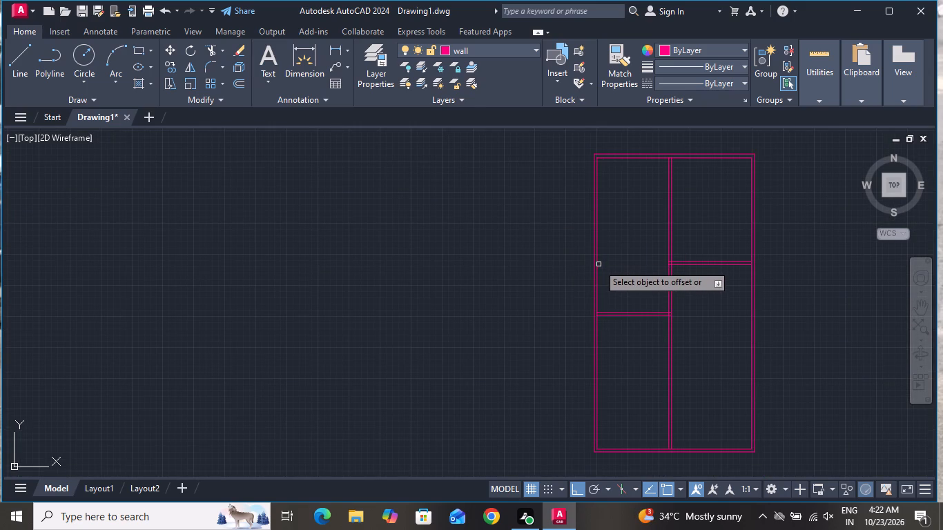
pyautogui.click(597, 271)
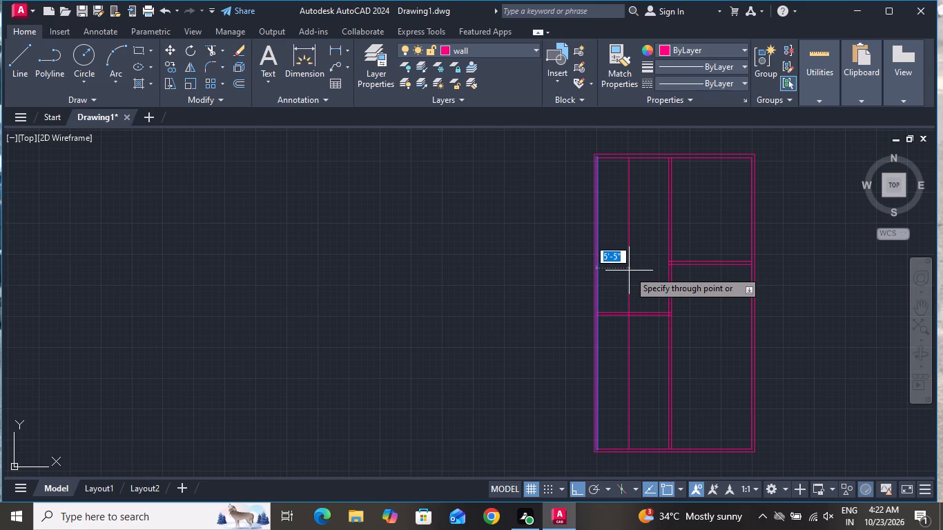
pyautogui.press('5')
pyautogui.press("'")
pyautogui.press('Return')
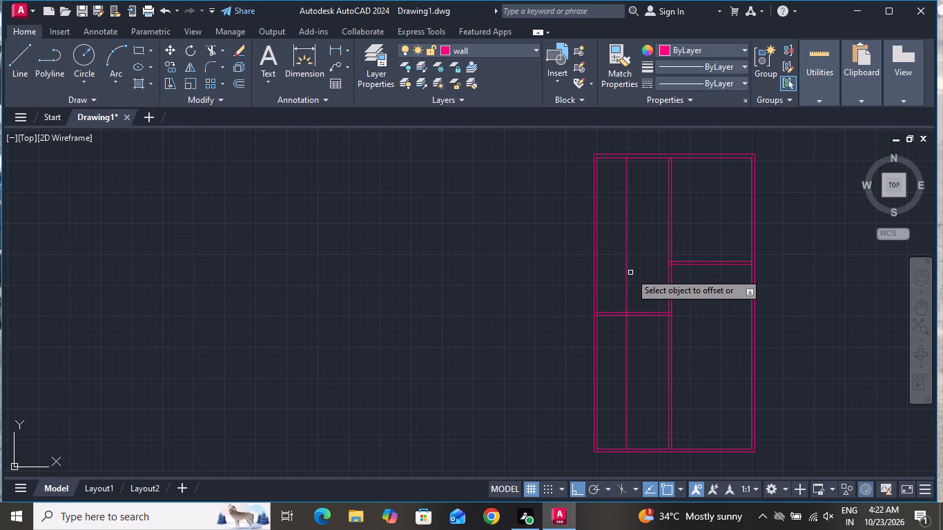
# Offset the new 5' vertical line 6" to the right to form a double-line wall.
pyautogui.click(625, 280)
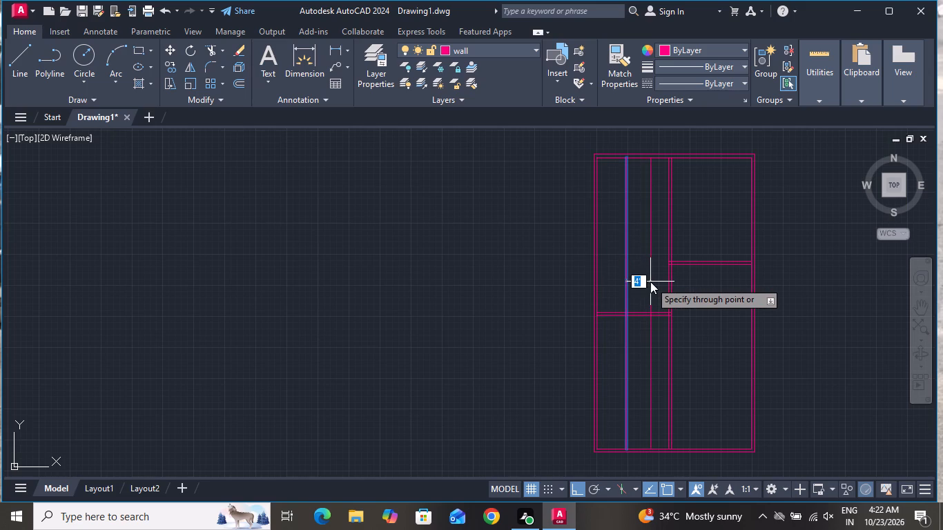
pyautogui.press('6')
pyautogui.hotkey('shift', '"')
pyautogui.press('Return')
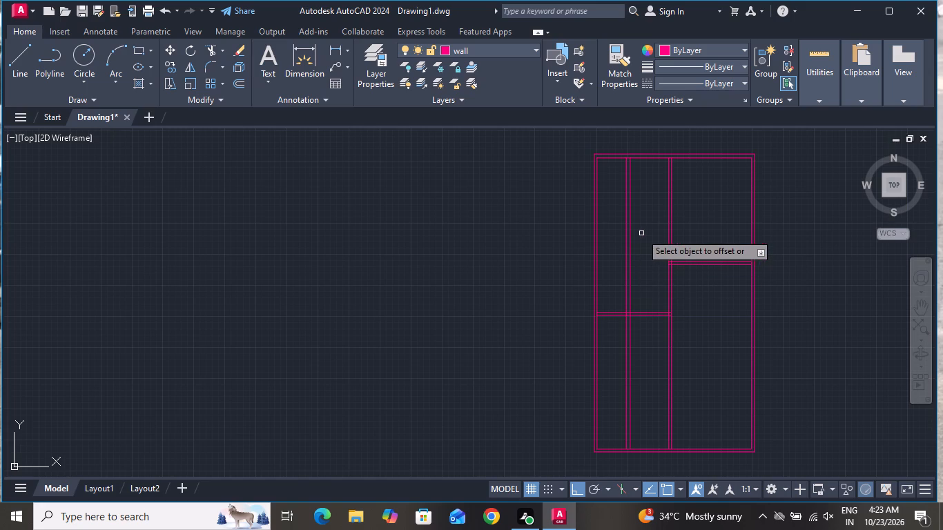
# Offset the inner line of the top wall 3' down into the plan.
pyautogui.scroll(2, 633, 130)
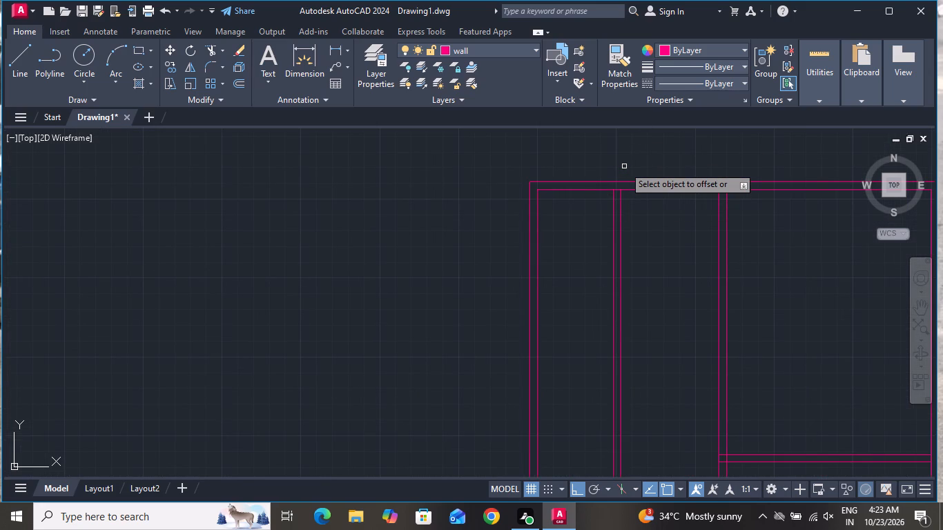
pyautogui.click(601, 192)
pyautogui.click(601, 192)
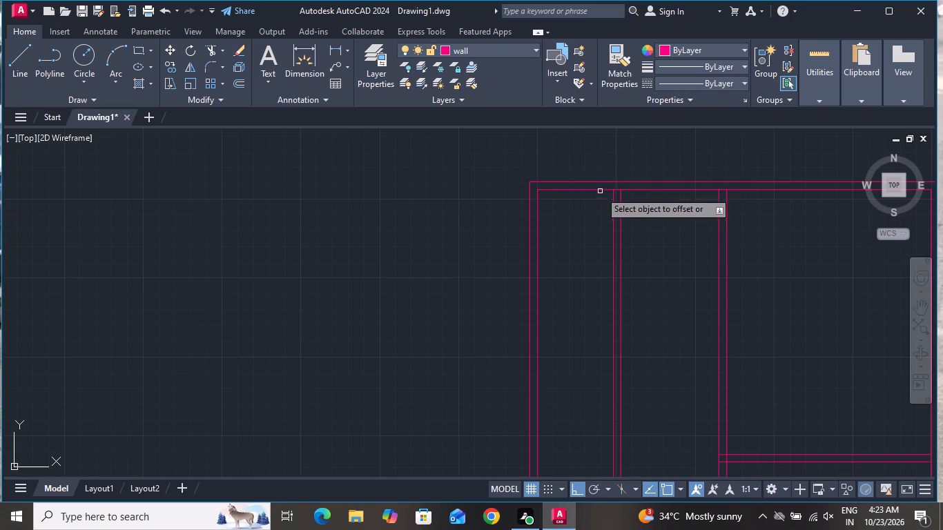
pyautogui.click(600, 191)
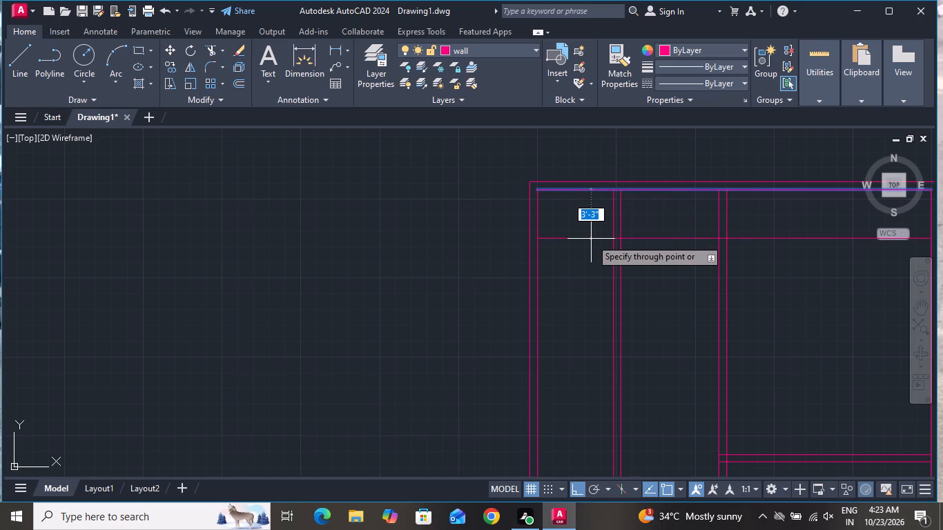
pyautogui.press('4')
pyautogui.press('BackSpace')
pyautogui.press('3')
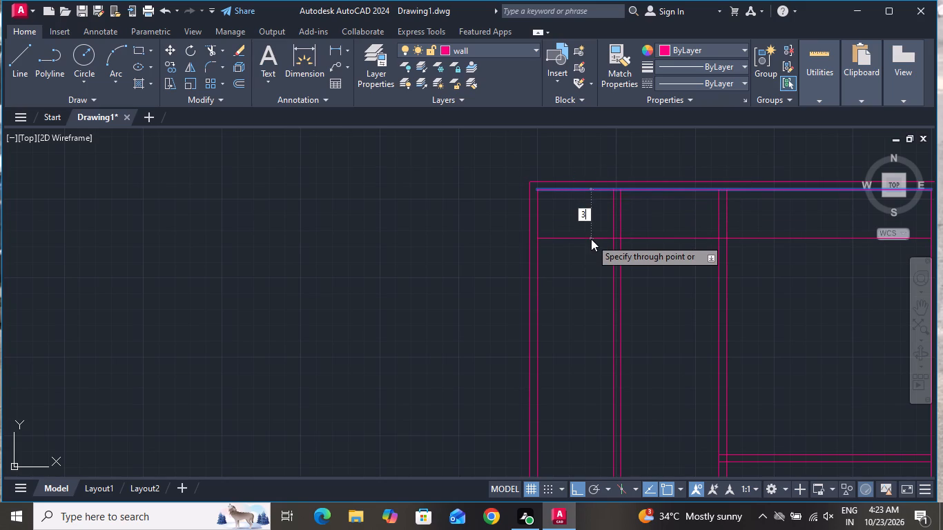
pyautogui.press("'")
pyautogui.press('Return')
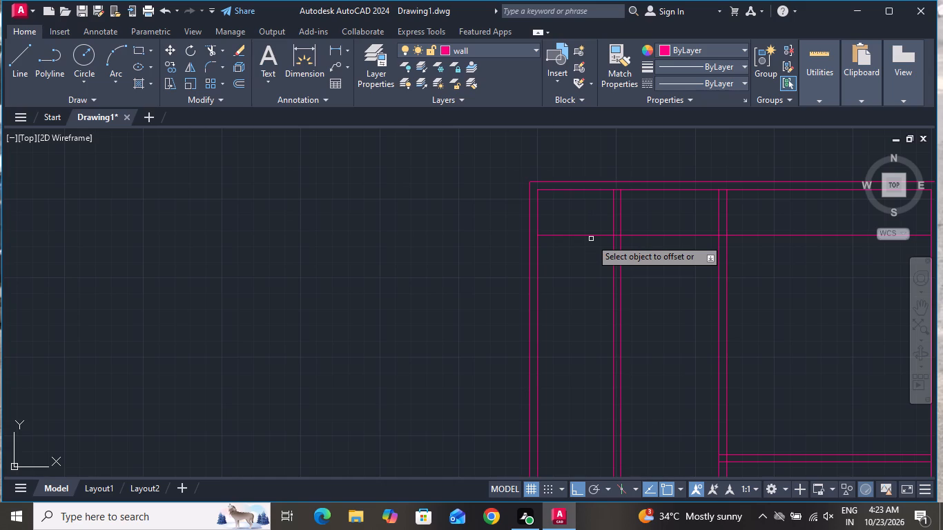
# Offset the new 3' horizontal line 6" downward to form a double-line wall.
pyautogui.click(586, 235)
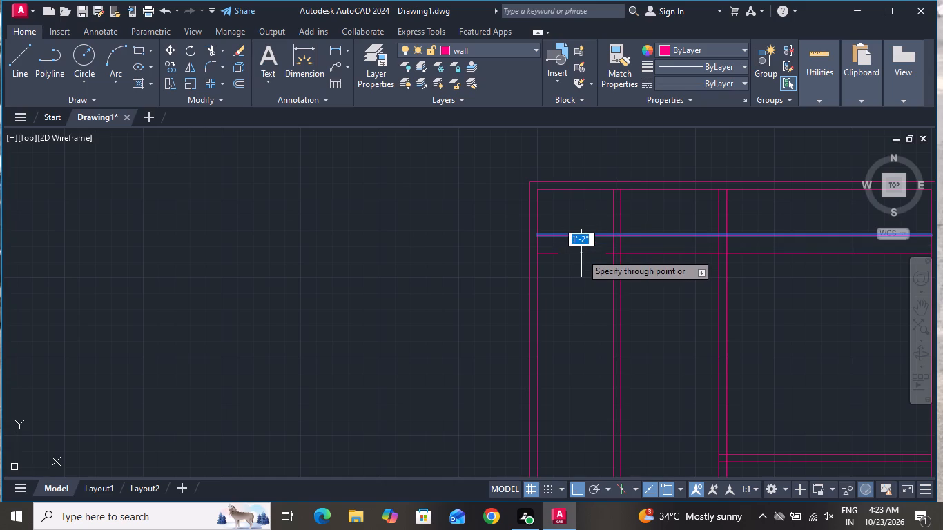
pyautogui.press('6')
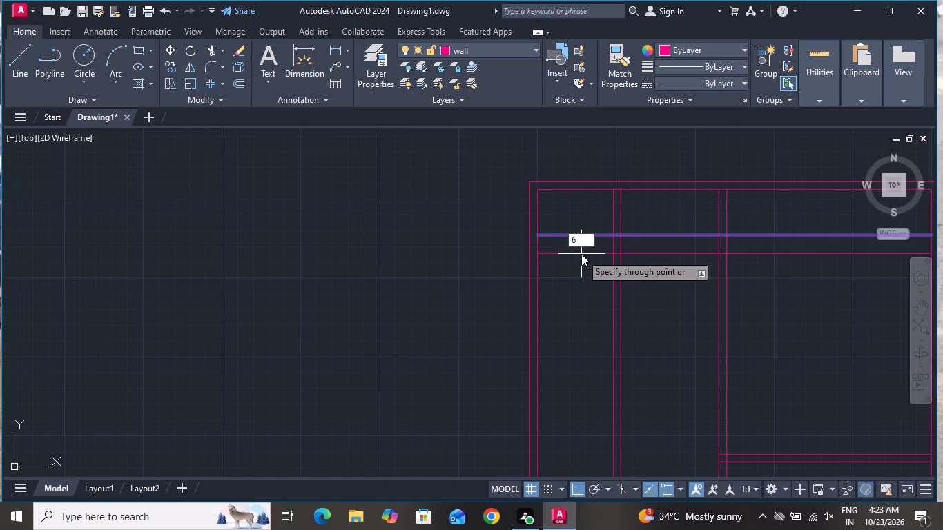
pyautogui.hotkey('shift', '"')
pyautogui.press('Return')
pyautogui.rightClick(580, 248)
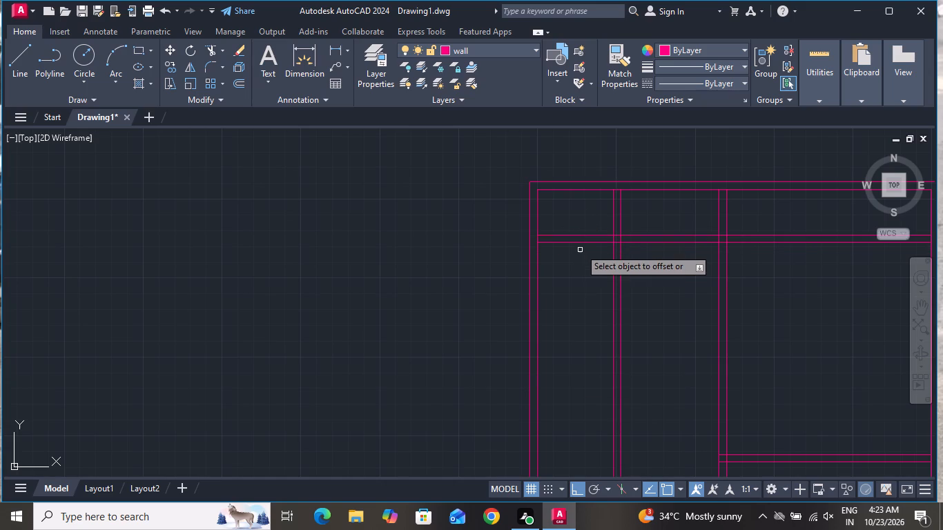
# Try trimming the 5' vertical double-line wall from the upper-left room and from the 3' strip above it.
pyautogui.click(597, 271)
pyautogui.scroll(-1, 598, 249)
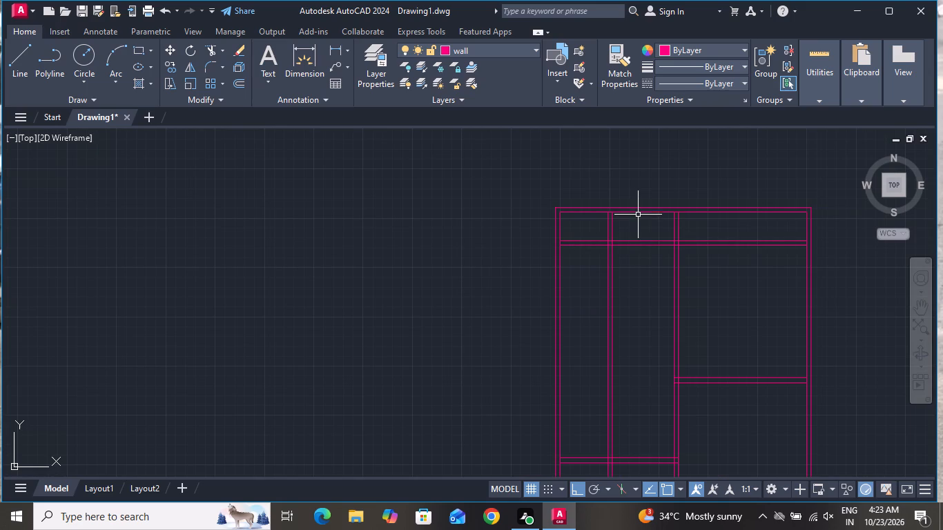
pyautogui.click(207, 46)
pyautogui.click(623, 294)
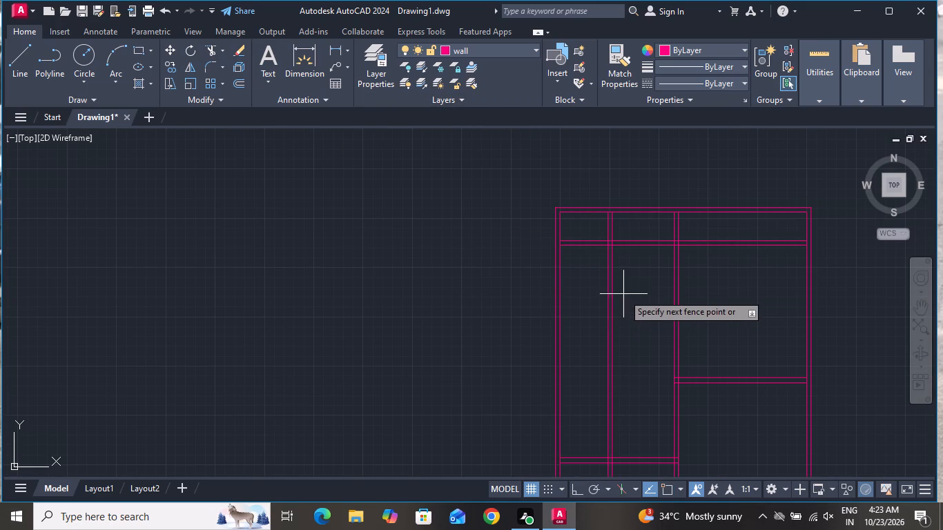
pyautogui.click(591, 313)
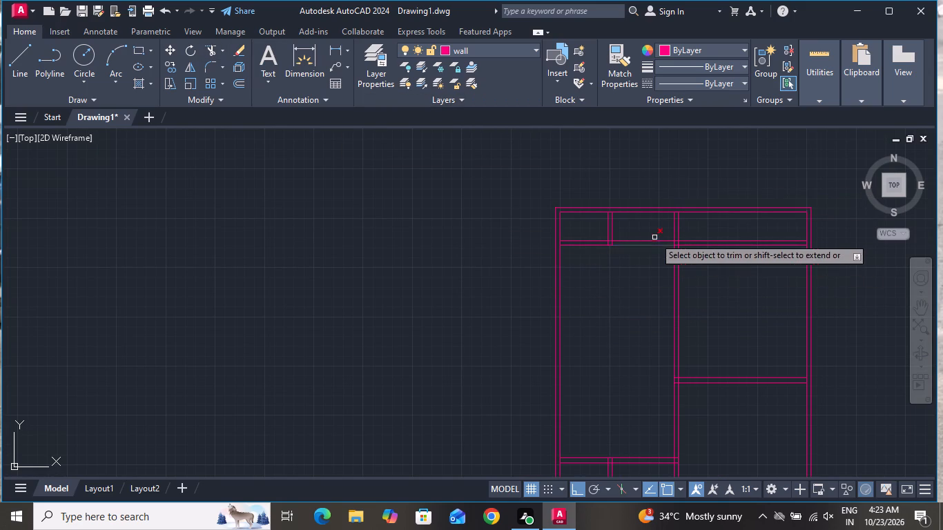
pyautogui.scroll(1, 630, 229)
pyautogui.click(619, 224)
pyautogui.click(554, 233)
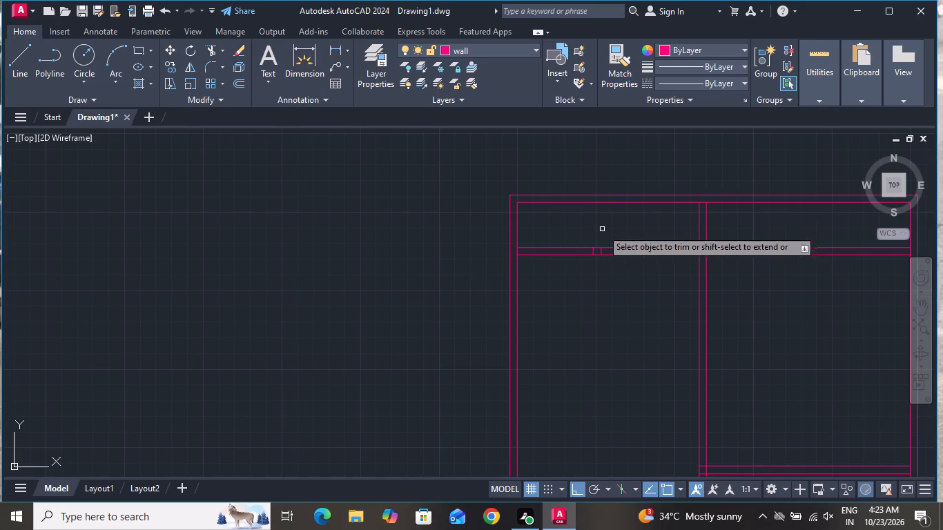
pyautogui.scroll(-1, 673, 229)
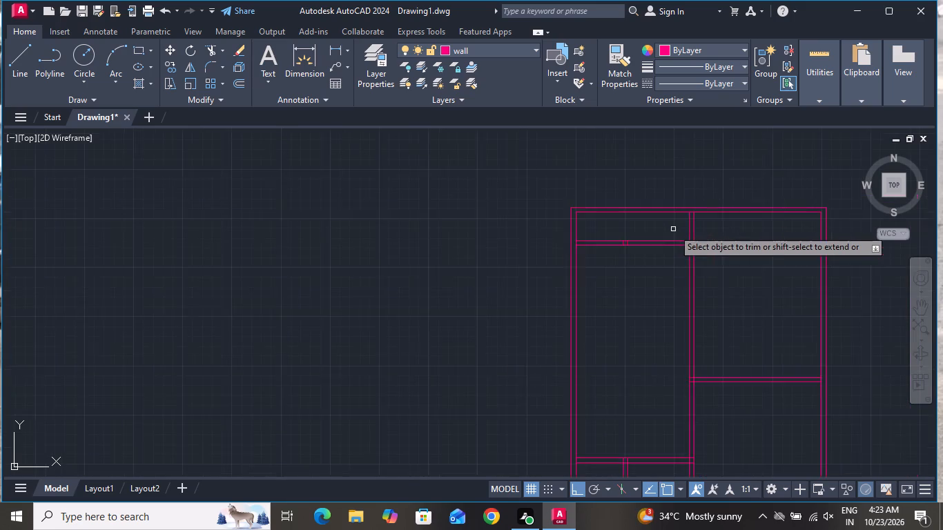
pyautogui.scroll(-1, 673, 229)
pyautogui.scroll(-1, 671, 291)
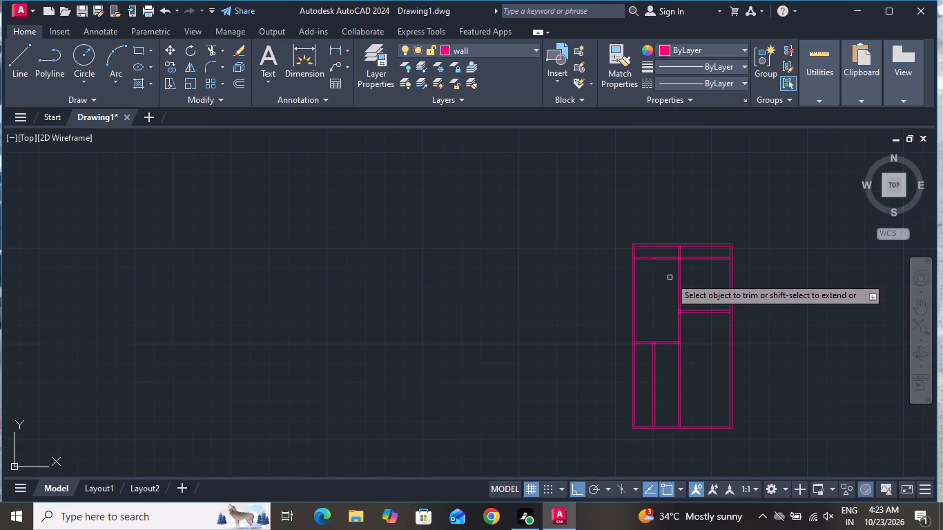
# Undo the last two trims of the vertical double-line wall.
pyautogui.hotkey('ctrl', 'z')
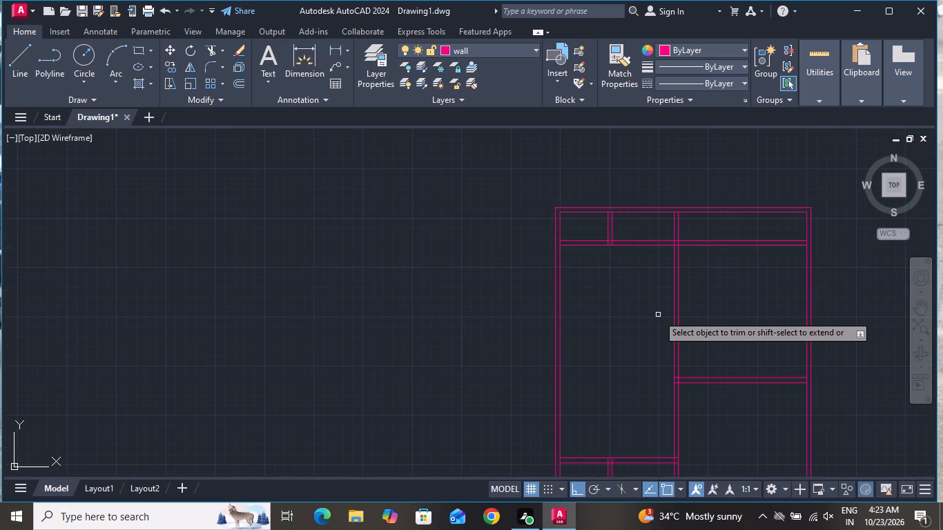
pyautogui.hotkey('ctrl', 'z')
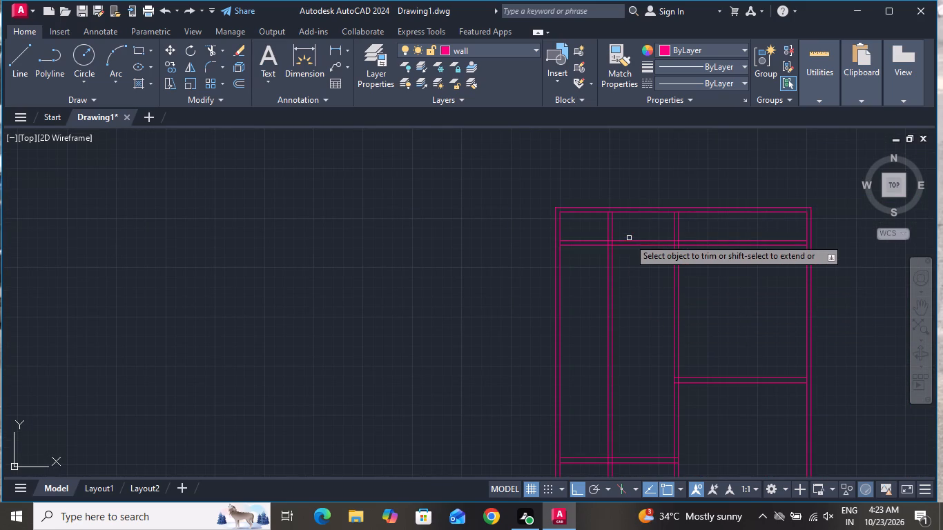
# Trim the 5' vertical double-line wall out of the 3' top strip and the lower-left room.
pyautogui.scroll(-1, 629, 238)
pyautogui.scroll(2, 639, 235)
pyautogui.click(606, 218)
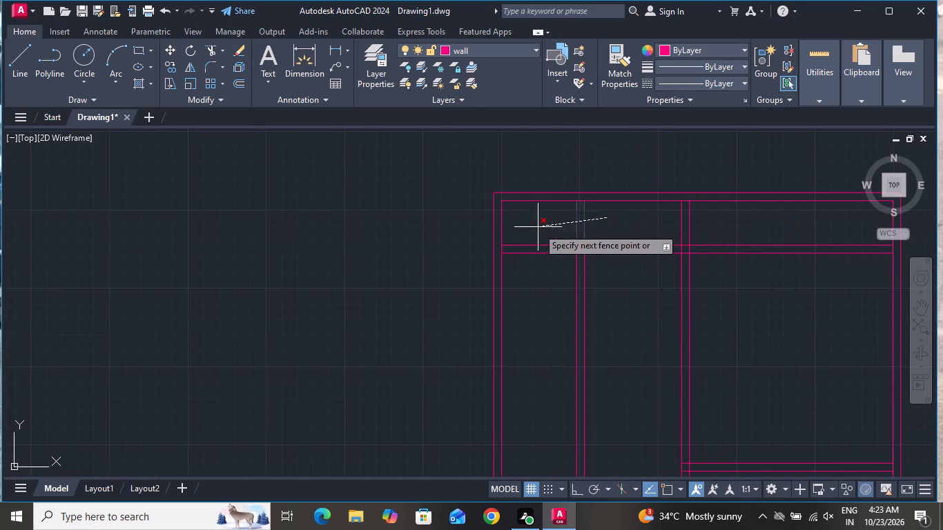
pyautogui.click(538, 228)
pyautogui.scroll(-3, 607, 226)
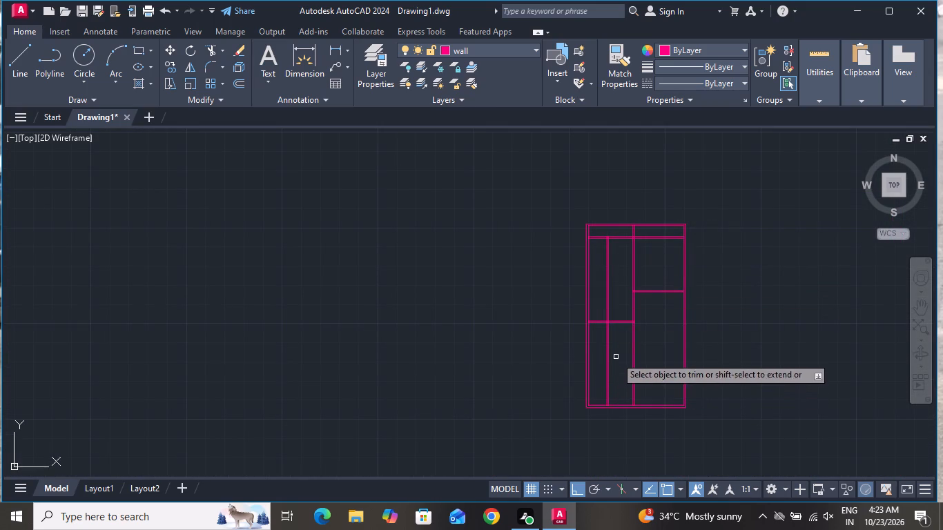
pyautogui.click(616, 356)
pyautogui.click(600, 364)
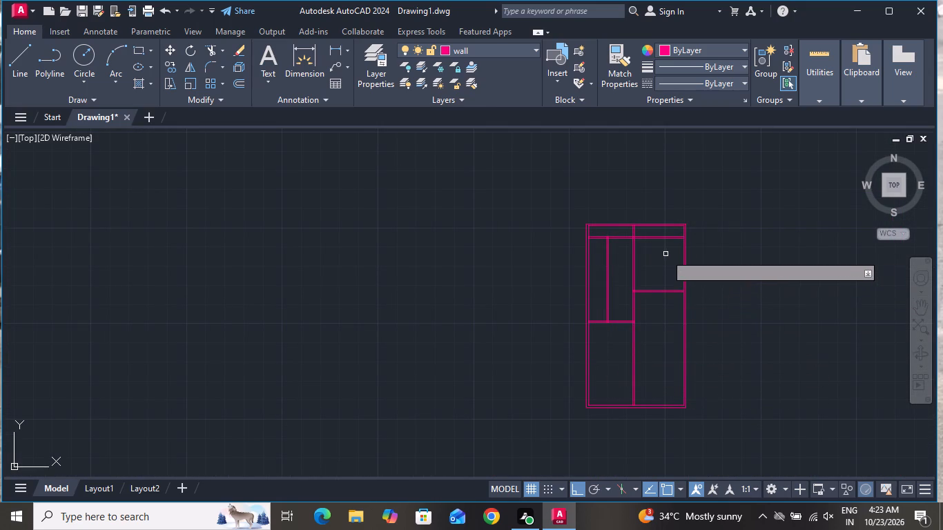
pyautogui.scroll(1, 655, 254)
pyautogui.rightClick(653, 256)
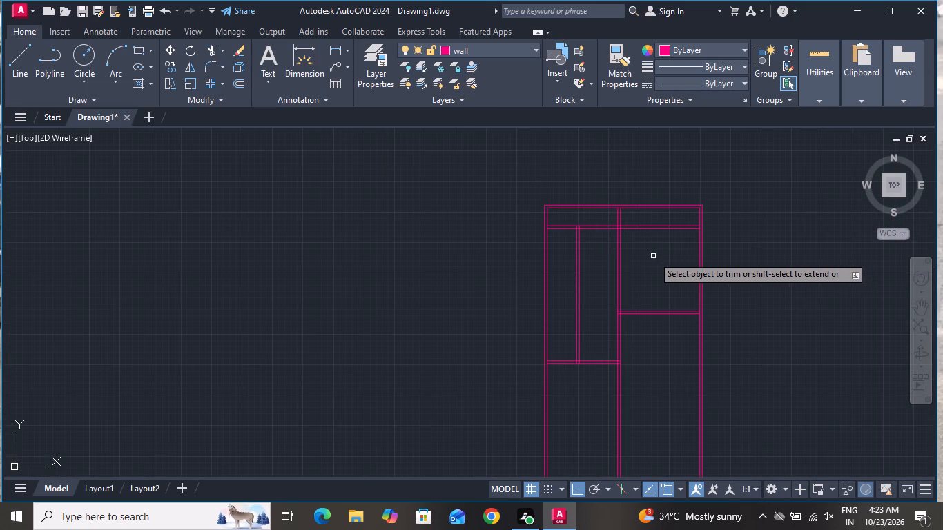
pyautogui.click(670, 278)
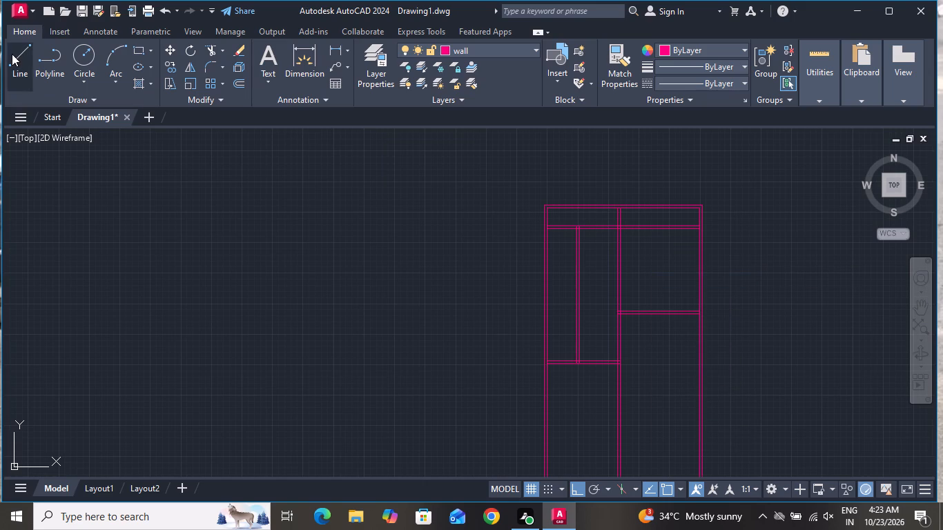
# Draw a 5' horizontal line across the lower part of the narrow left room, between the vertical wall and the outer wall's inner line.
pyautogui.click(12, 54)
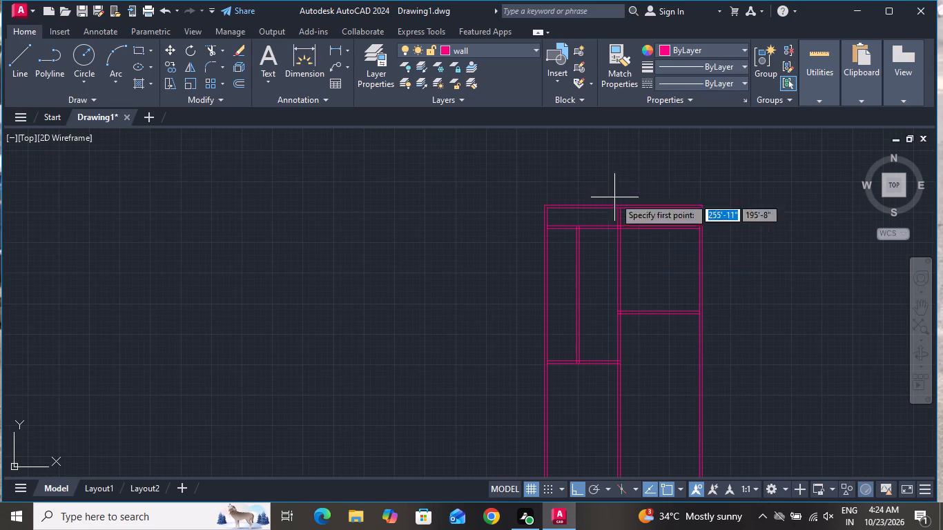
pyautogui.scroll(2, 574, 333)
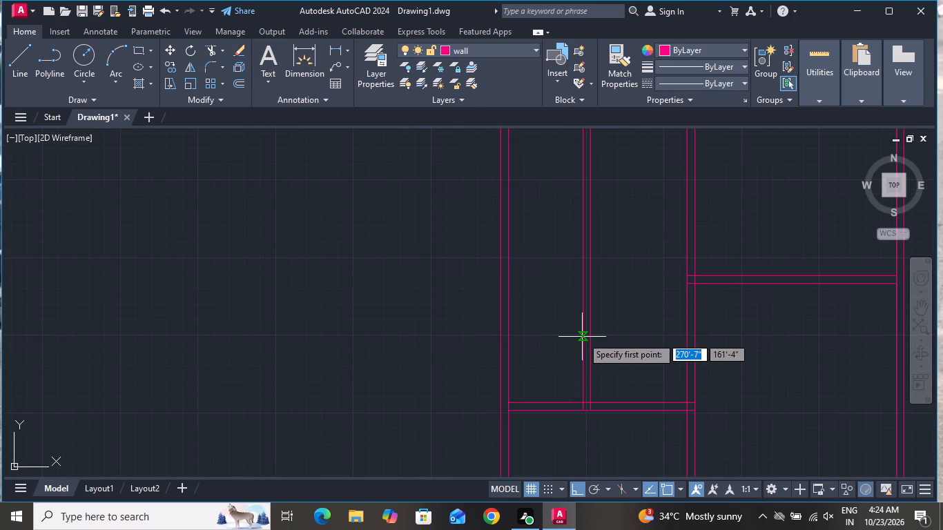
pyautogui.click(582, 337)
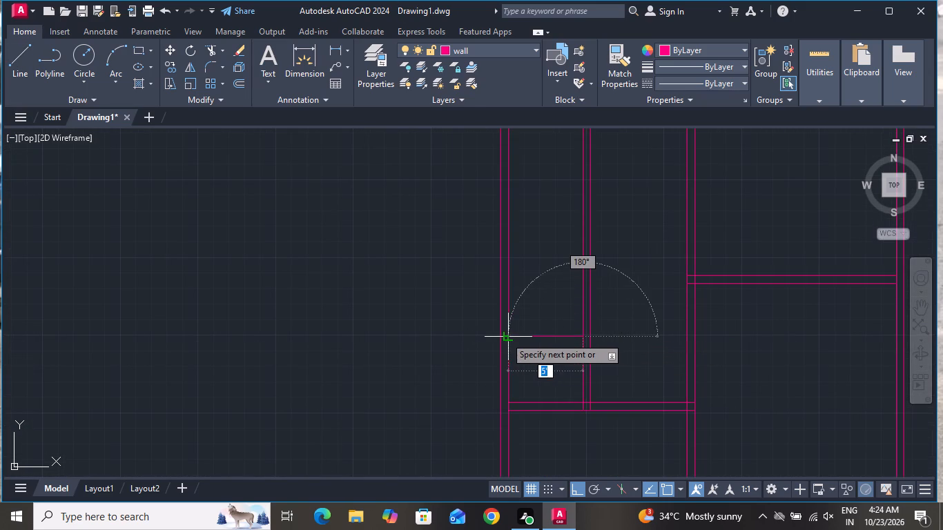
pyautogui.click(505, 337)
pyautogui.rightClick(505, 336)
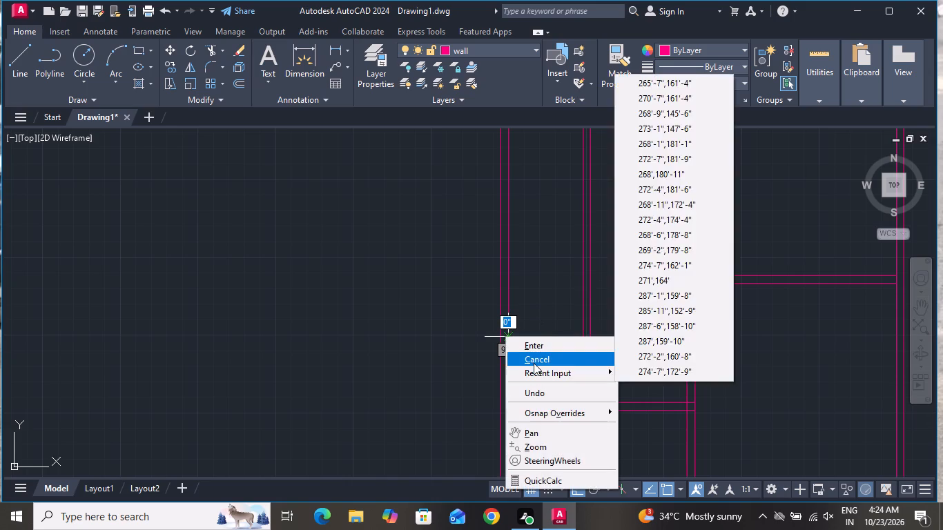
pyautogui.click(534, 363)
pyautogui.scroll(-3, 521, 326)
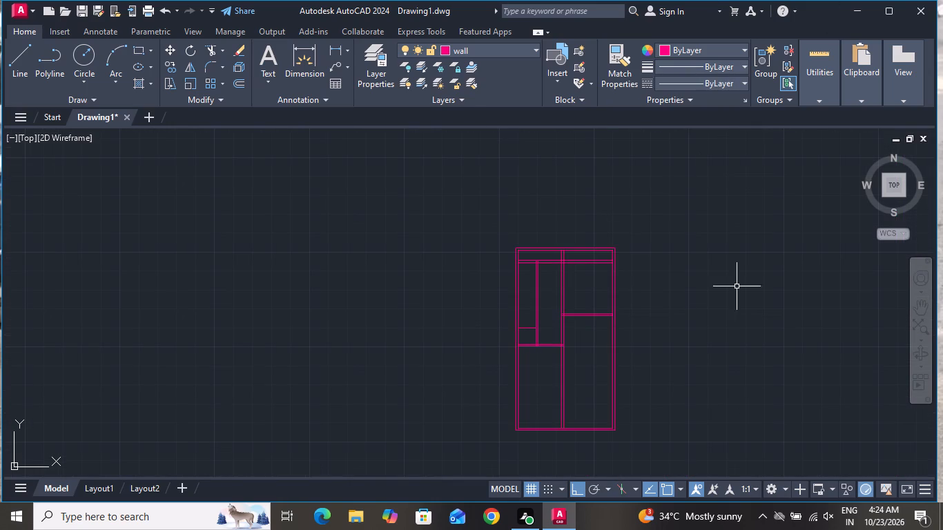
# Draw a second horizontal line across the narrow left room's upper part, from the vertical wall to the outer wall's inner line.
pyautogui.click(27, 62)
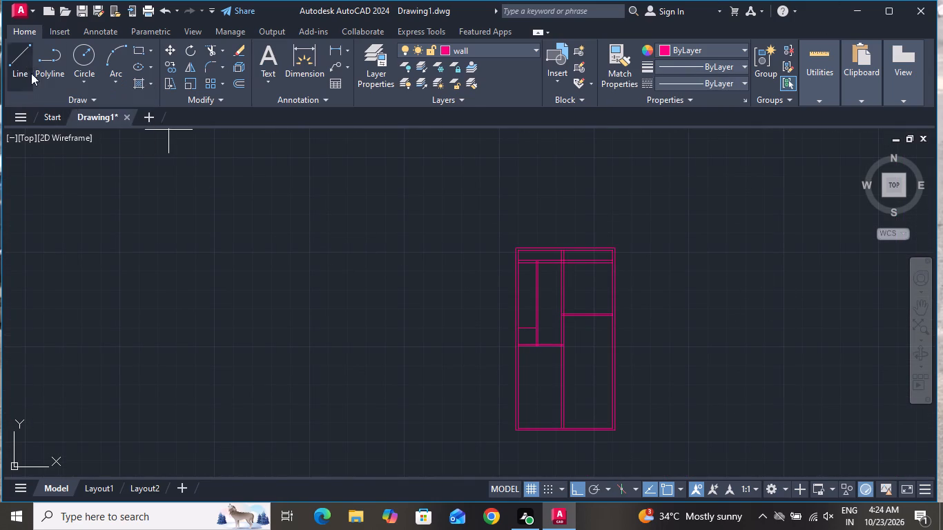
pyautogui.scroll(3, 546, 284)
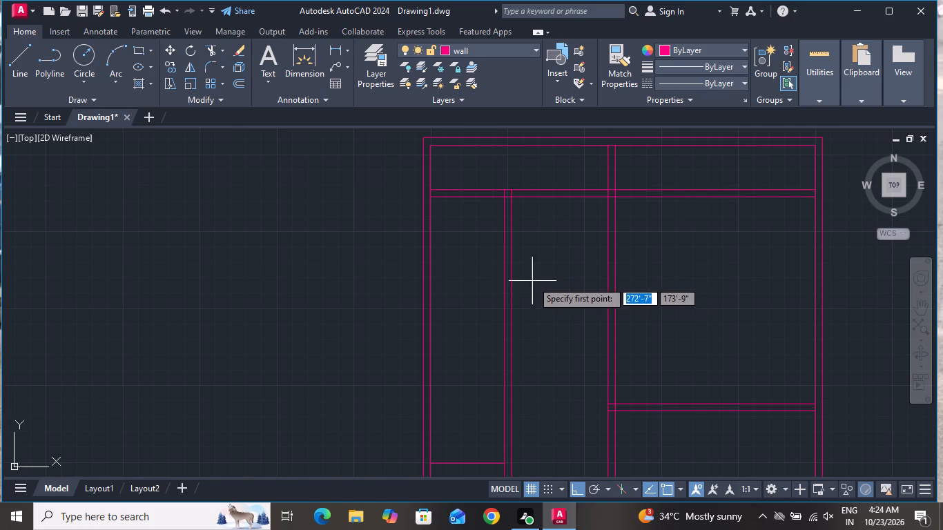
pyautogui.scroll(2, 499, 266)
pyautogui.click(511, 271)
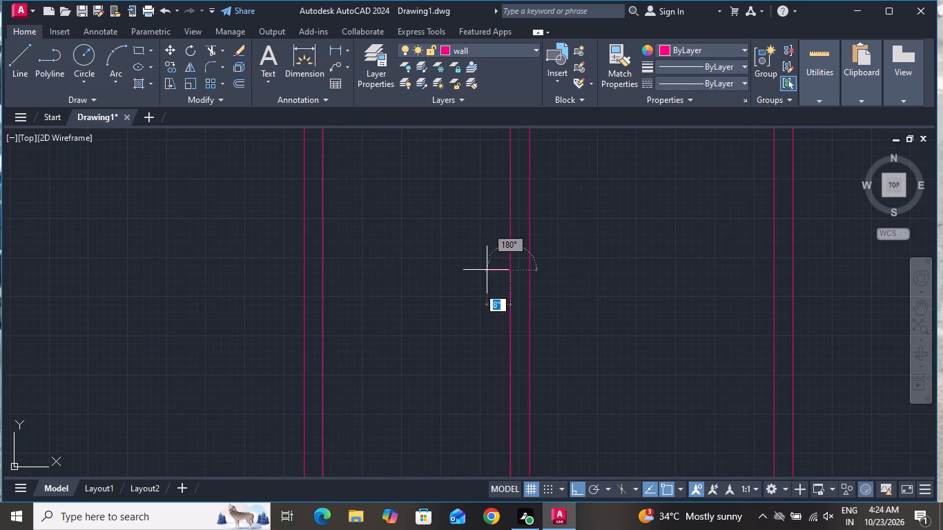
pyautogui.click(322, 267)
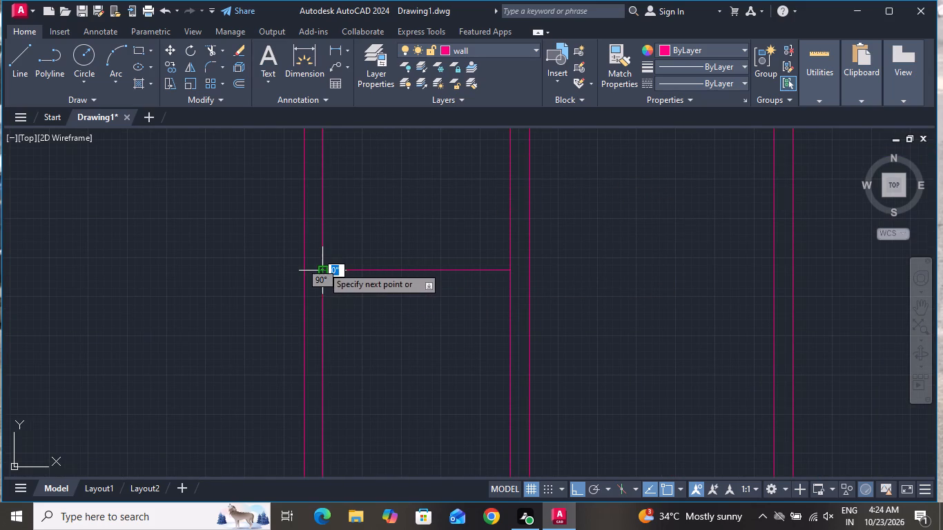
pyautogui.rightClick(324, 266)
pyautogui.click(358, 291)
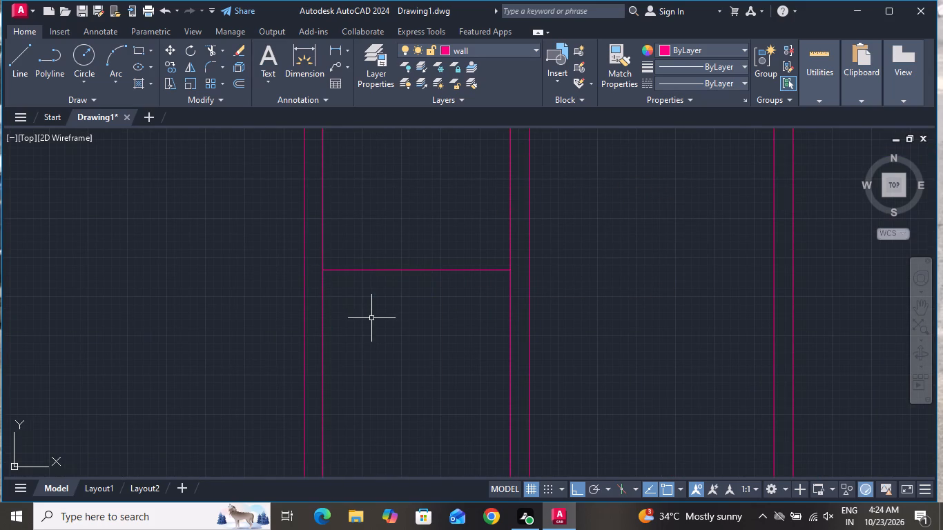
# Offset the narrow room's upper horizontal line 6" upward to form a double-line wall.
pyautogui.press('o')
pyautogui.press('space')
pyautogui.press('6')
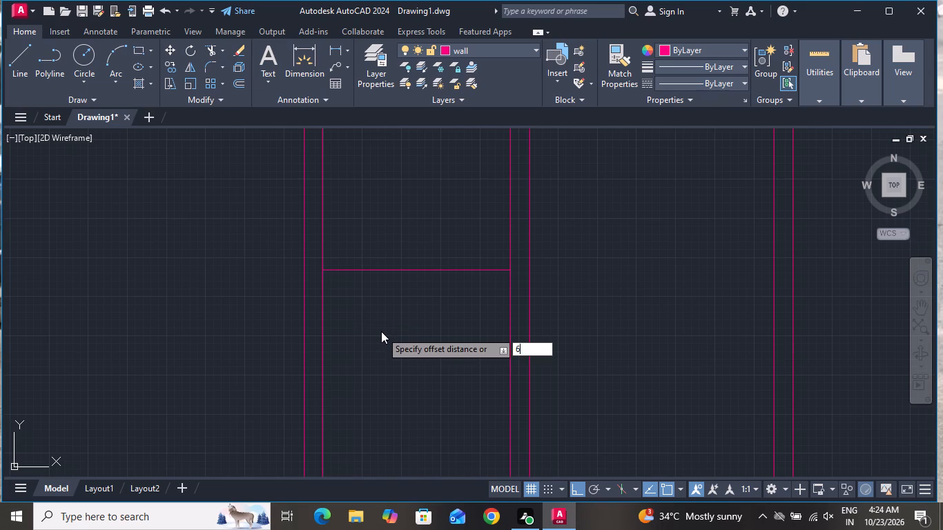
pyautogui.hotkey('shift', '"')
pyautogui.press('Return')
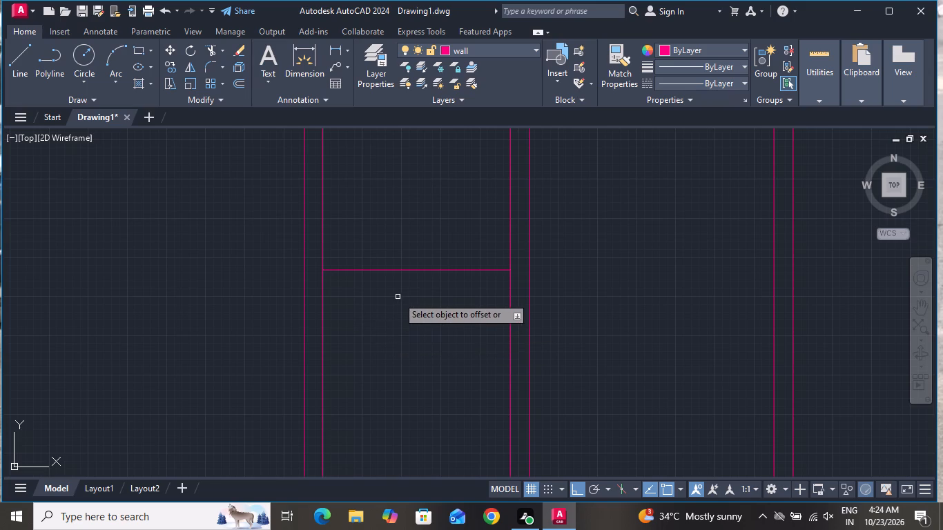
pyautogui.click(408, 269)
pyautogui.click(411, 249)
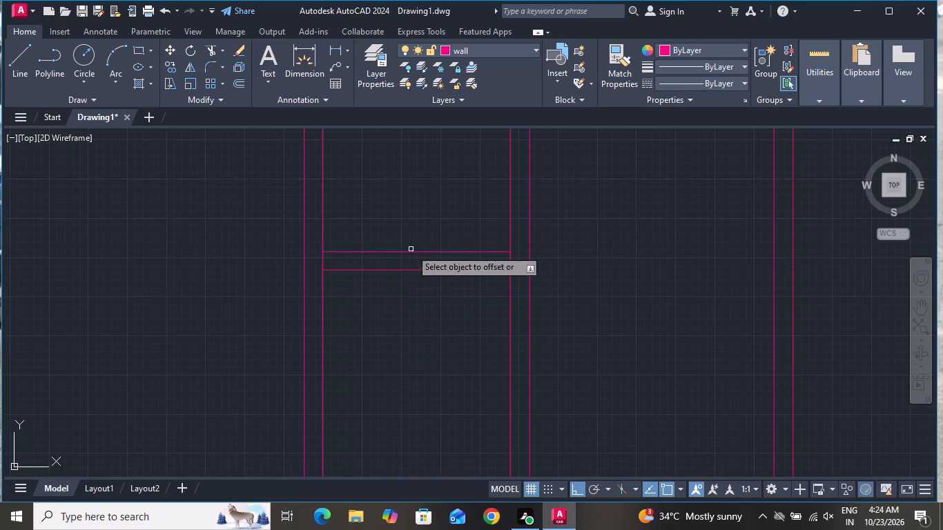
pyautogui.rightClick(430, 307)
pyautogui.click(456, 328)
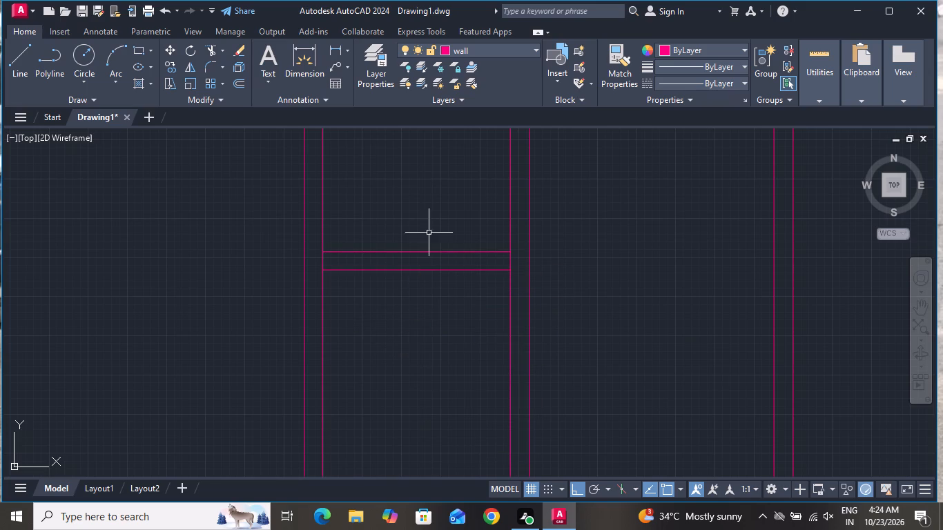
# Draw a 6" horizontal line across the vertical wall, continuing the new wall's upper line to the vertical wall's right line.
pyautogui.click(21, 43)
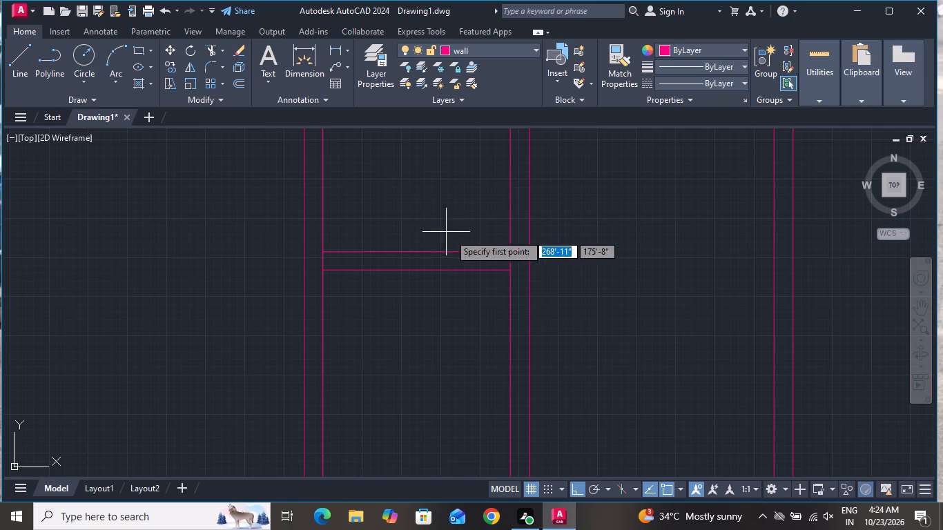
pyautogui.click(512, 253)
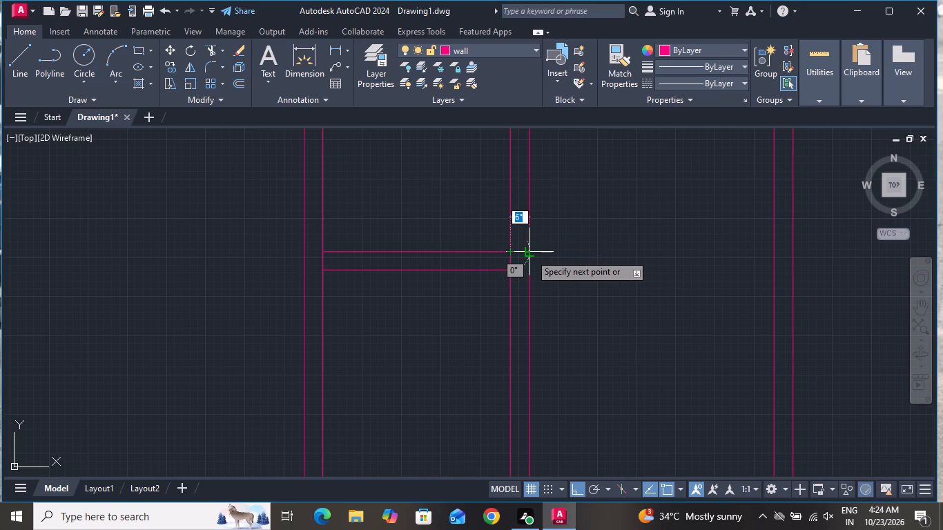
pyautogui.click(532, 253)
pyautogui.rightClick(531, 252)
pyautogui.click(546, 275)
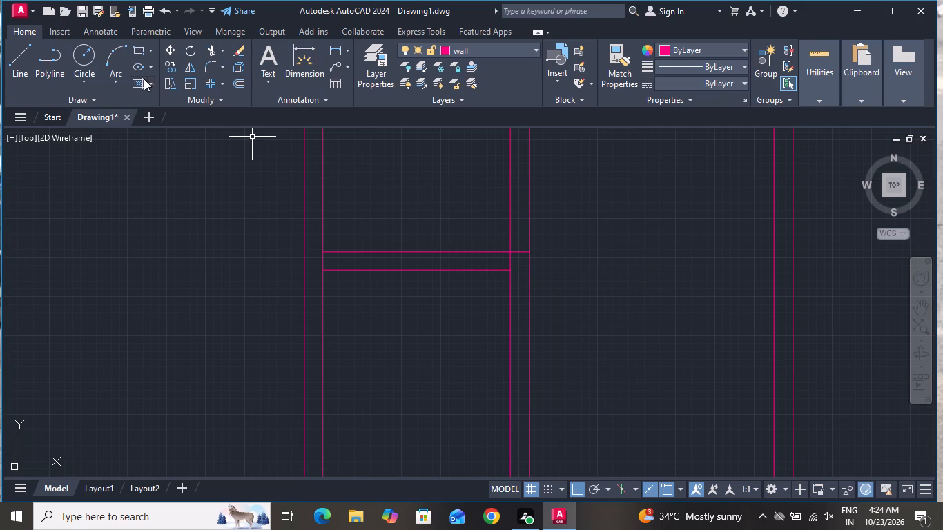
# Trim the vertical wall's left line and the outer wall's inner line between the new wall's two lines to open both junctions.
pyautogui.click(209, 51)
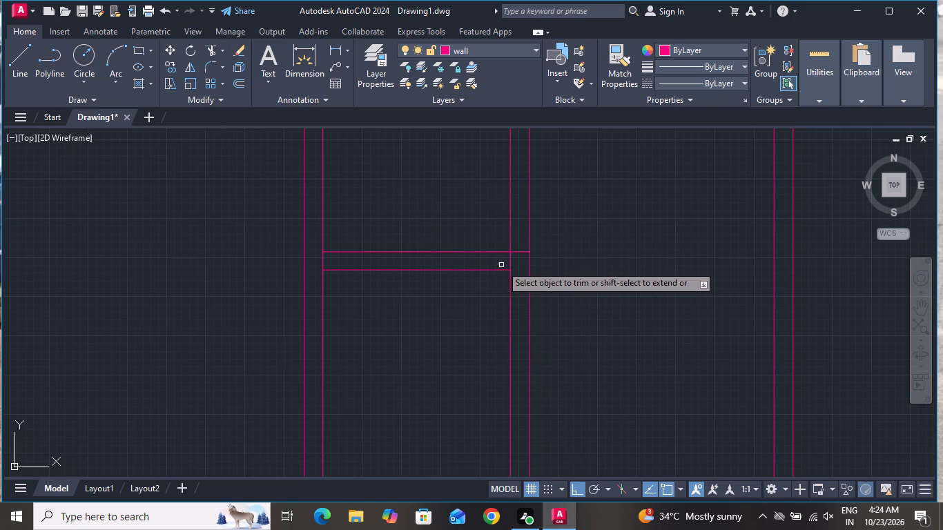
pyautogui.click(512, 259)
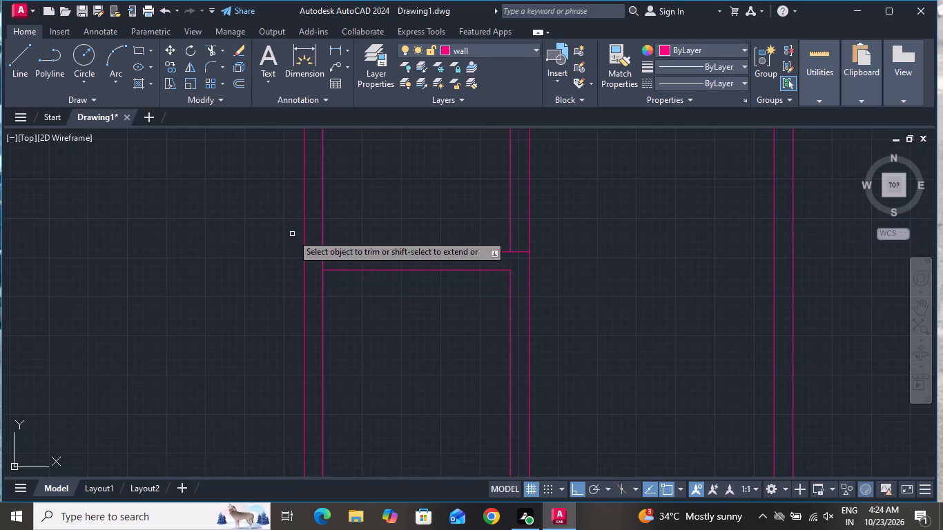
pyautogui.scroll(1, 317, 256)
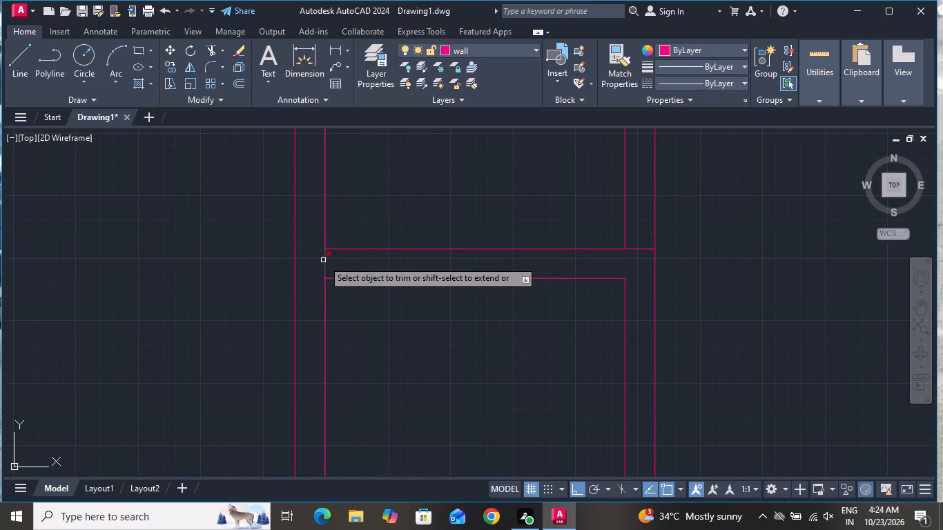
pyautogui.click(323, 260)
pyautogui.scroll(-2, 338, 259)
pyautogui.rightClick(362, 286)
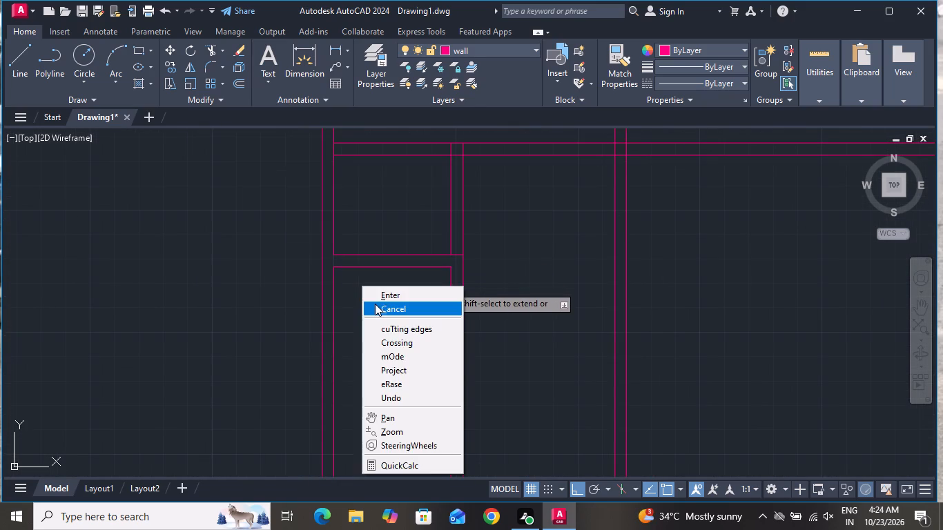
# End the trim and set the current object color to ByBlock.
pyautogui.click(376, 305)
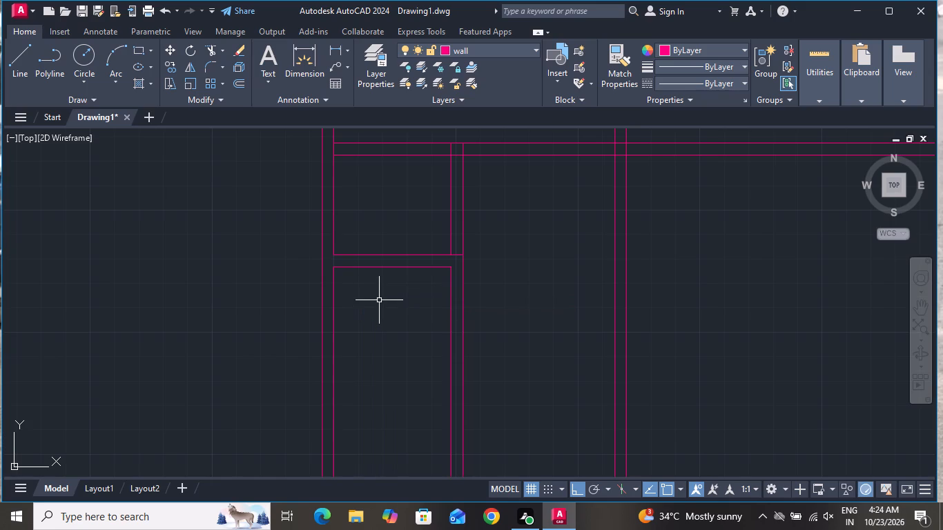
pyautogui.scroll(-1, 385, 302)
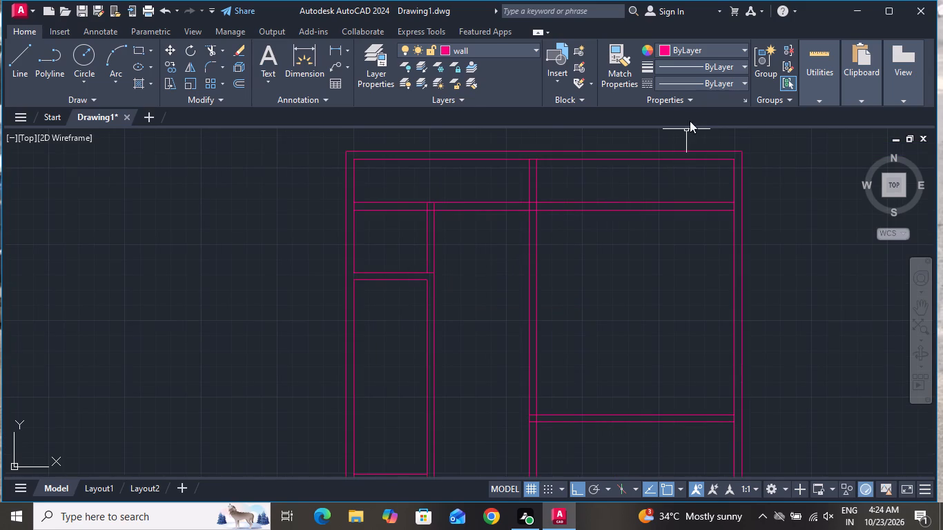
pyautogui.click(699, 49)
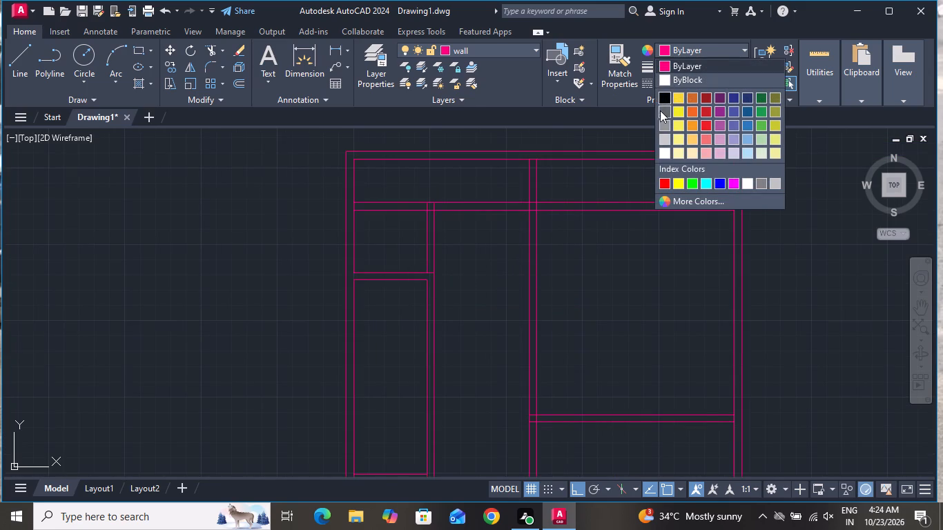
pyautogui.click(665, 79)
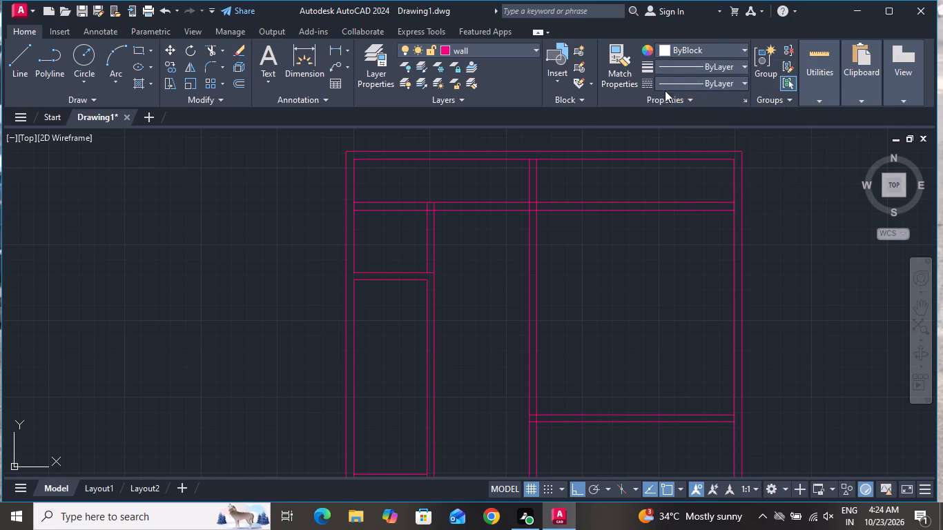
# Draw a 6" by about 1'-2" column rectangle in the left outer wall, level with the upper horizontal wall's top line.
pyautogui.scroll(-1, 646, 170)
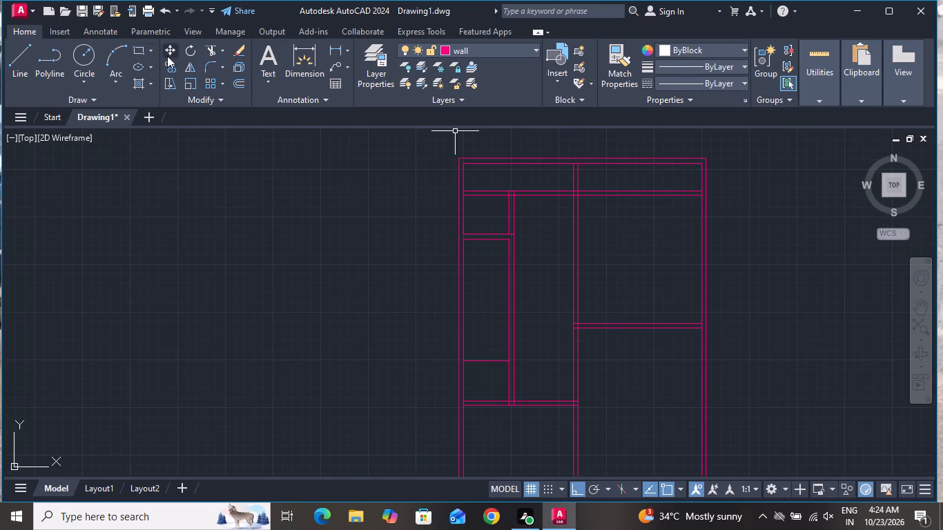
pyautogui.click(139, 46)
pyautogui.scroll(3, 454, 179)
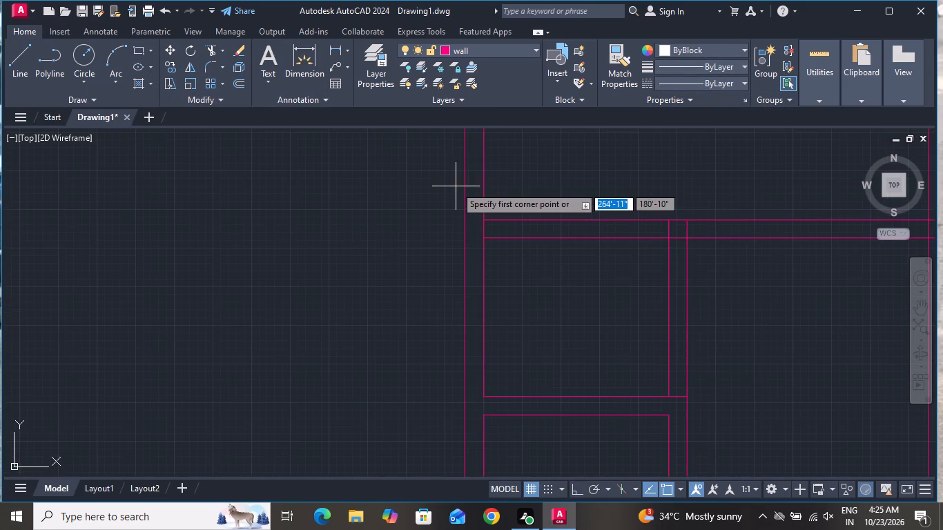
pyautogui.scroll(1, 488, 244)
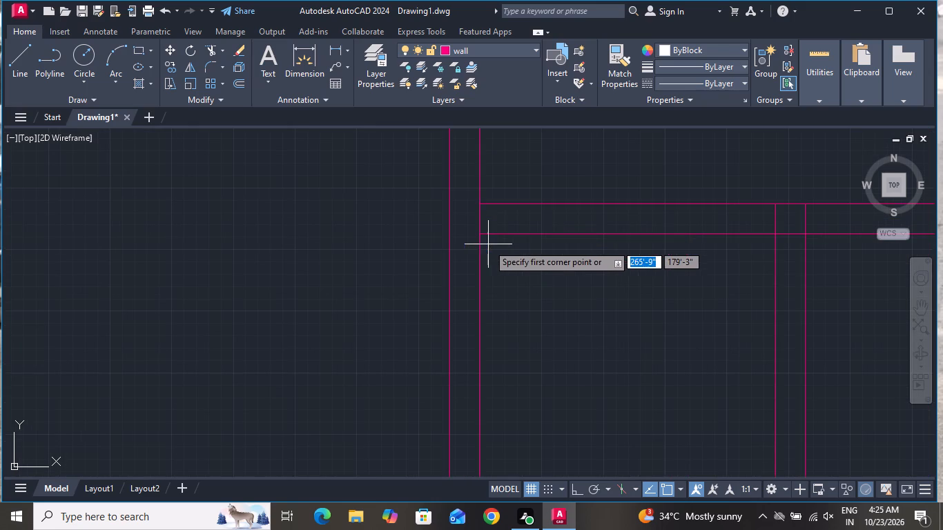
pyautogui.click(479, 204)
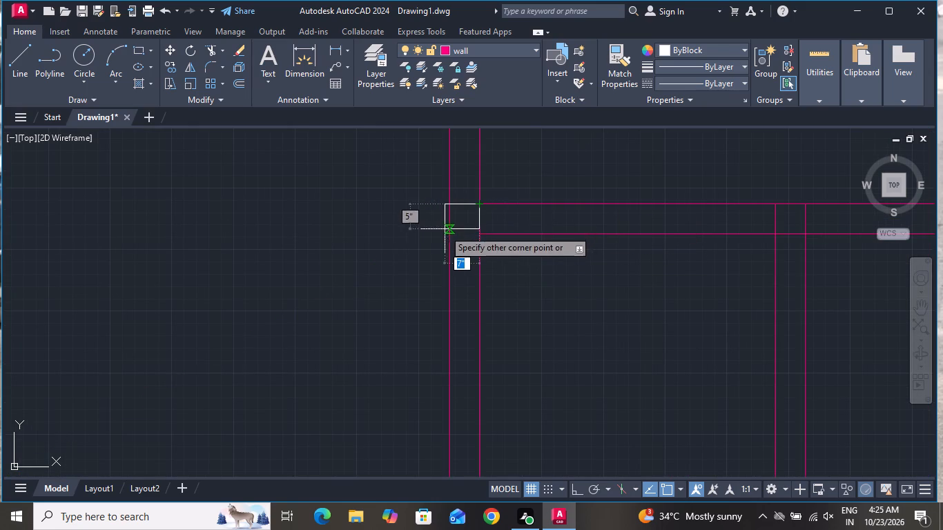
pyautogui.click(449, 275)
# Copy the column rectangle horizontally about 12'-6" to the middle vertical wall and about 26'-6" to the right outer wall.
pyautogui.click(456, 276)
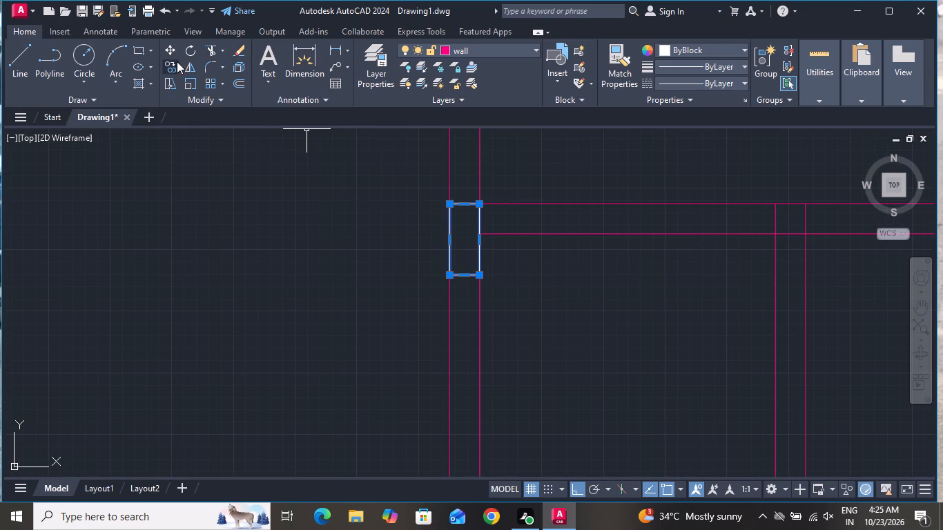
pyautogui.click(170, 61)
pyautogui.click(457, 230)
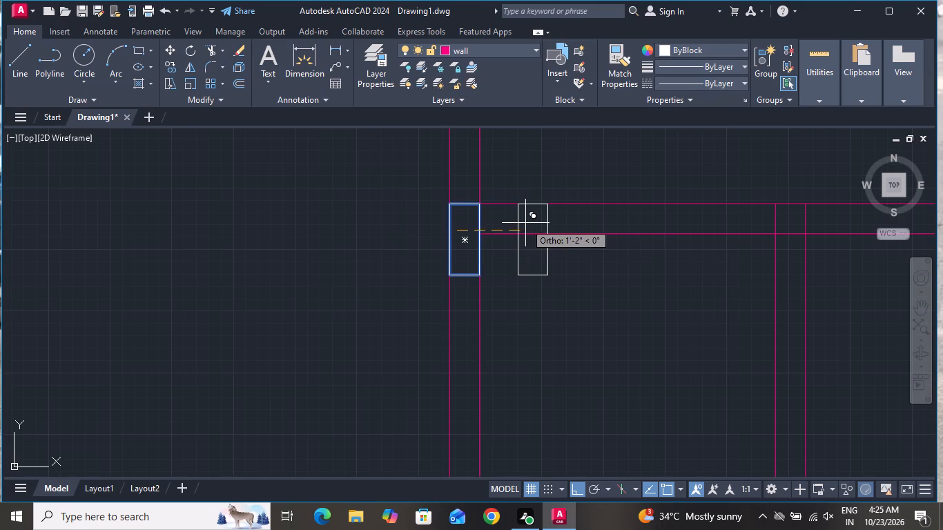
pyautogui.scroll(-1, 510, 224)
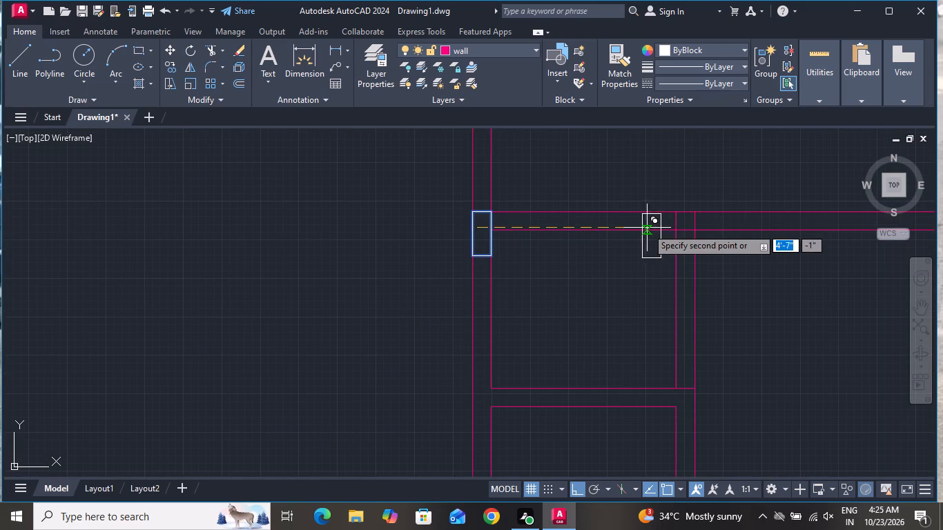
pyautogui.scroll(-2, 618, 238)
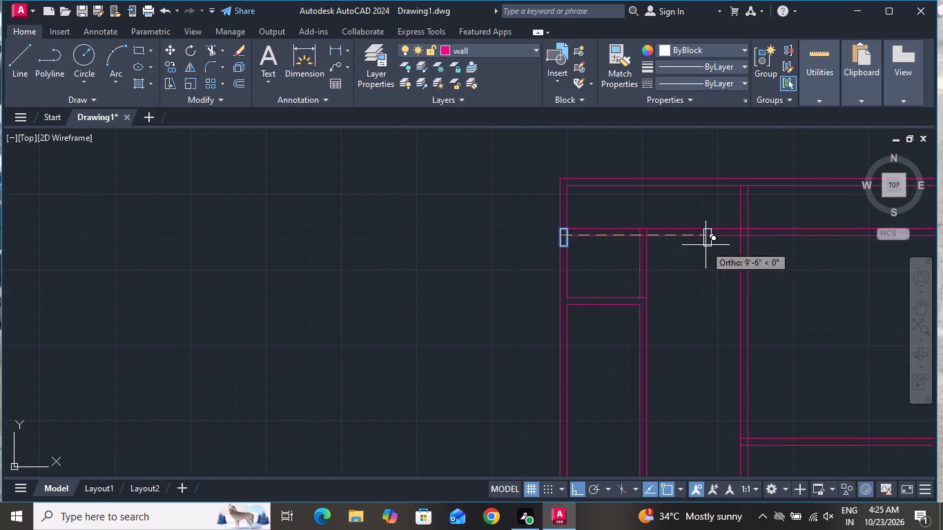
pyautogui.scroll(4, 746, 246)
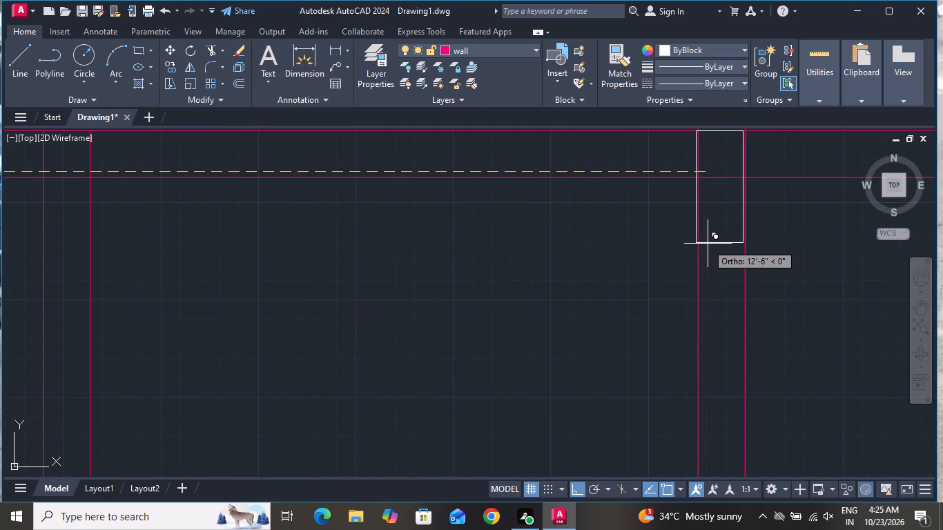
pyautogui.click(710, 243)
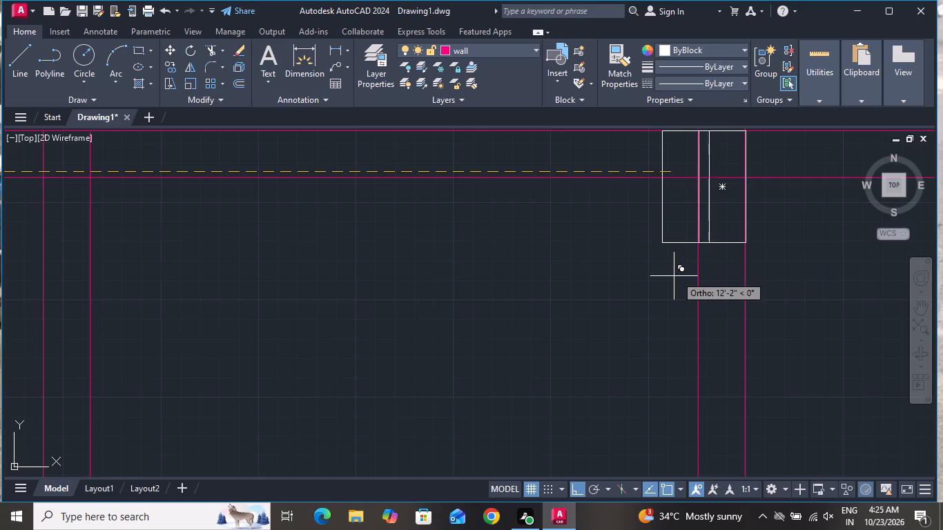
pyautogui.scroll(-4, 657, 288)
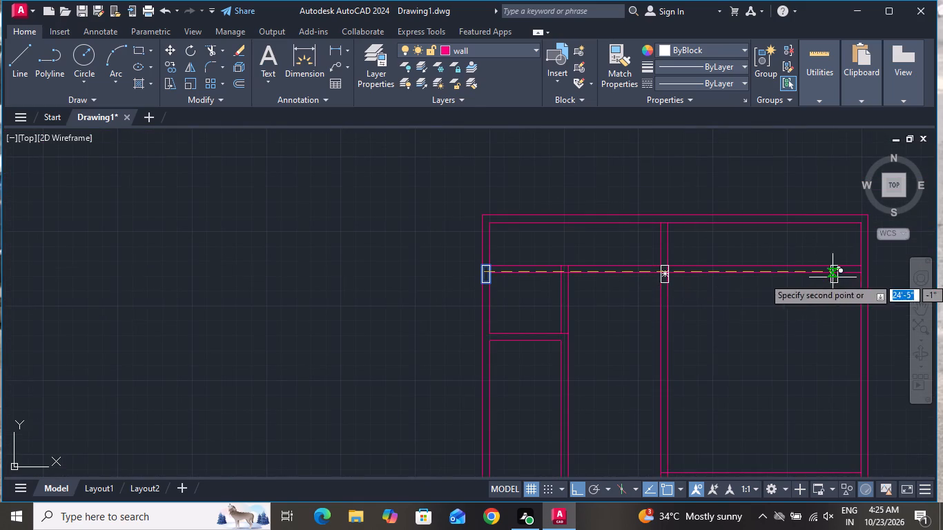
pyautogui.scroll(3, 851, 279)
pyautogui.scroll(-2, 856, 289)
pyautogui.scroll(3, 869, 286)
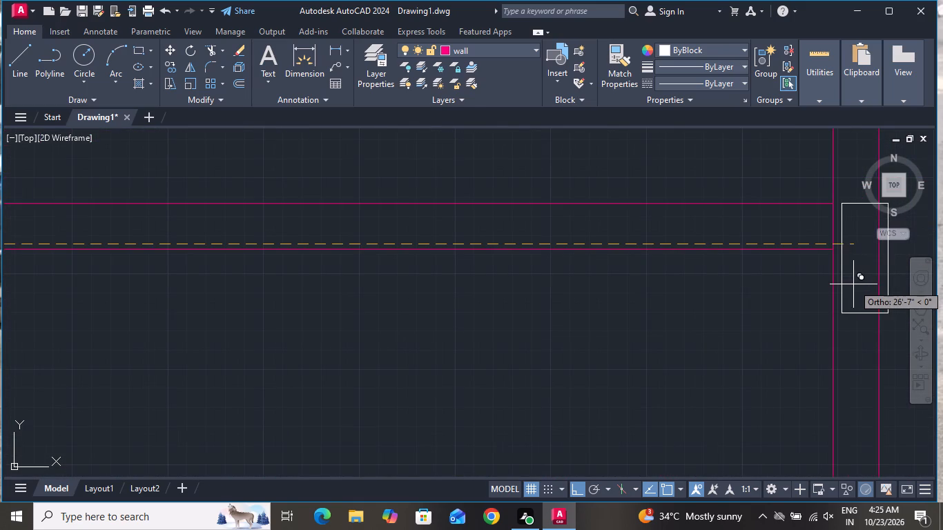
pyautogui.click(846, 284)
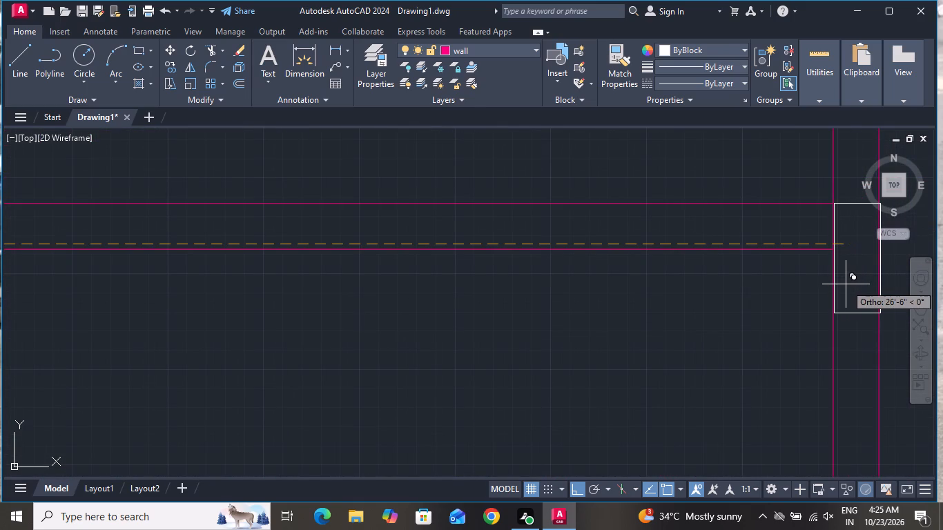
# With Ortho off, copy the column to both ends of the lower left horizontal wall, about 23' below the upper columns.
pyautogui.scroll(-3, 768, 291)
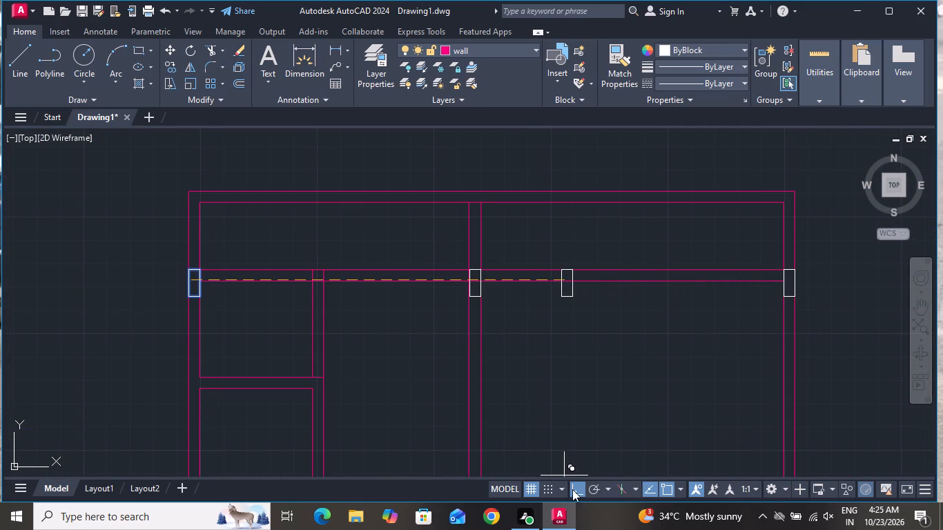
pyautogui.click(575, 487)
pyautogui.scroll(-1, 579, 315)
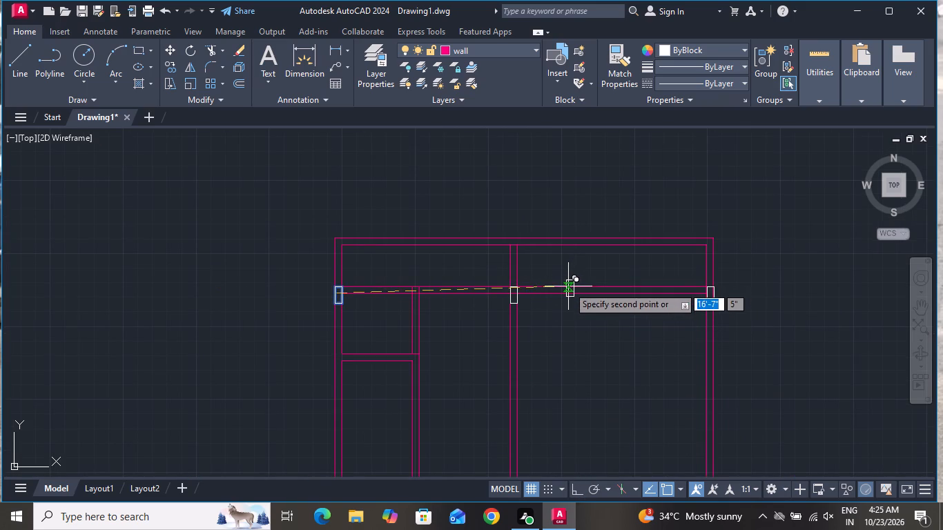
pyautogui.scroll(-2, 570, 269)
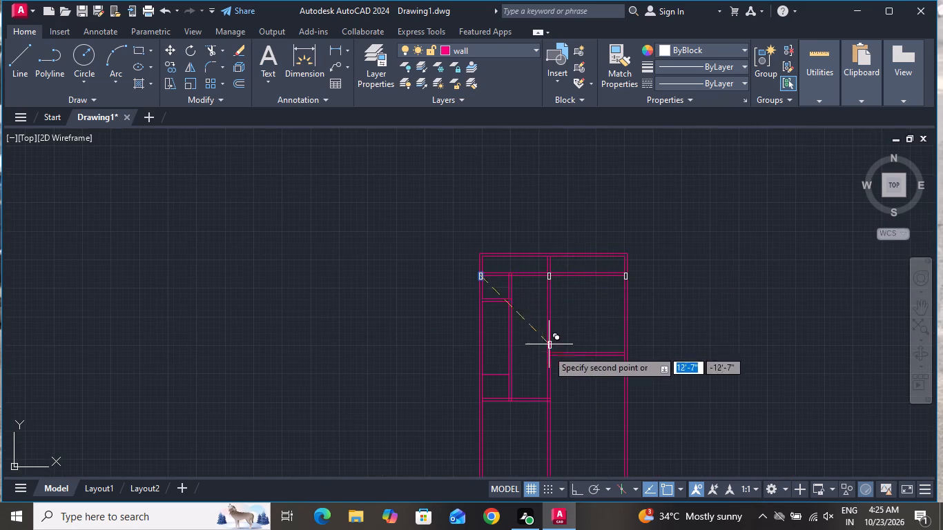
pyautogui.scroll(3, 487, 429)
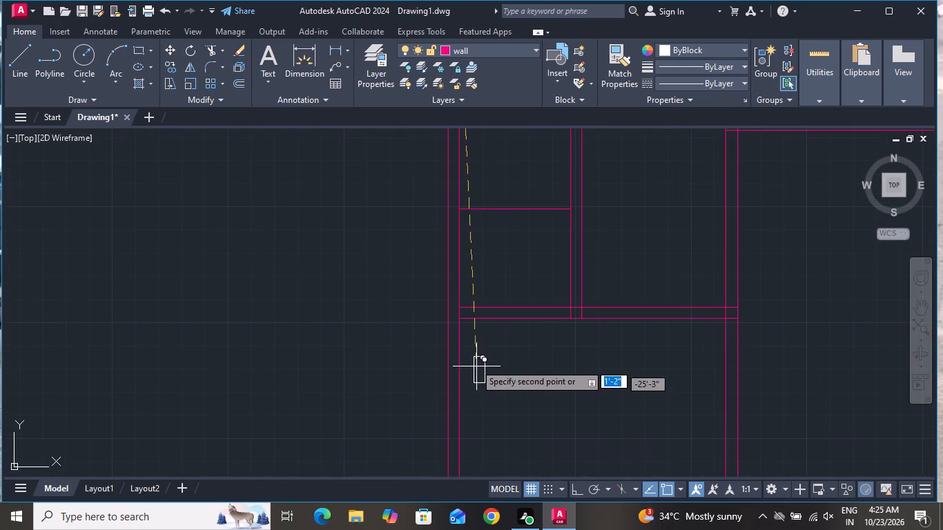
pyautogui.scroll(3, 451, 324)
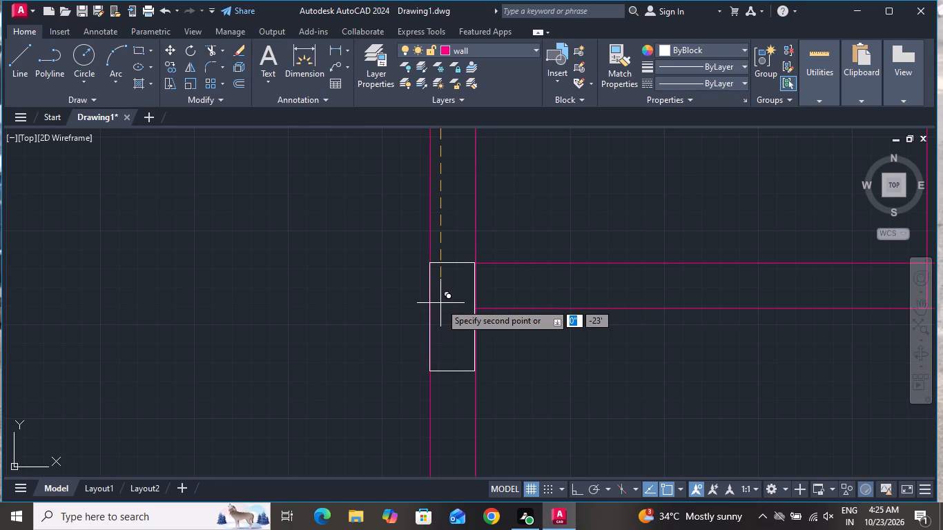
pyautogui.click(441, 304)
pyautogui.scroll(-2, 436, 326)
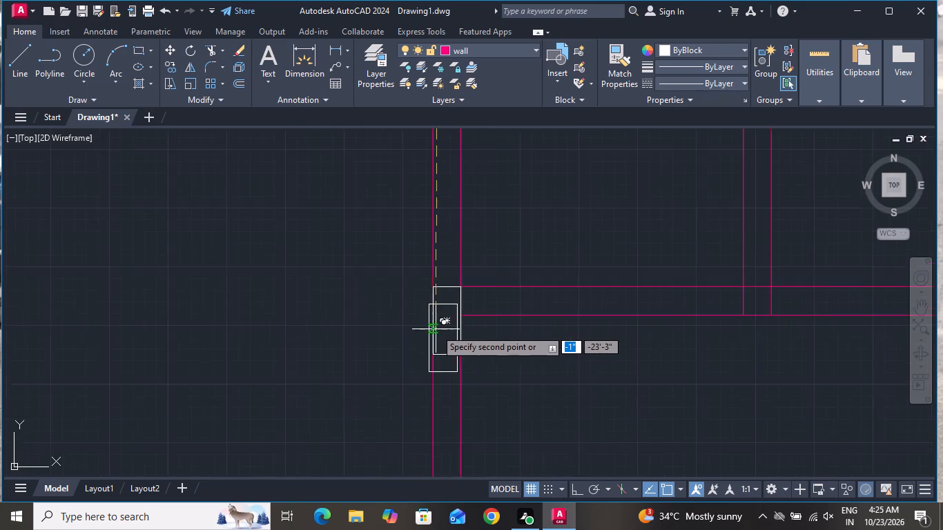
pyautogui.scroll(-1, 436, 329)
pyautogui.scroll(3, 736, 338)
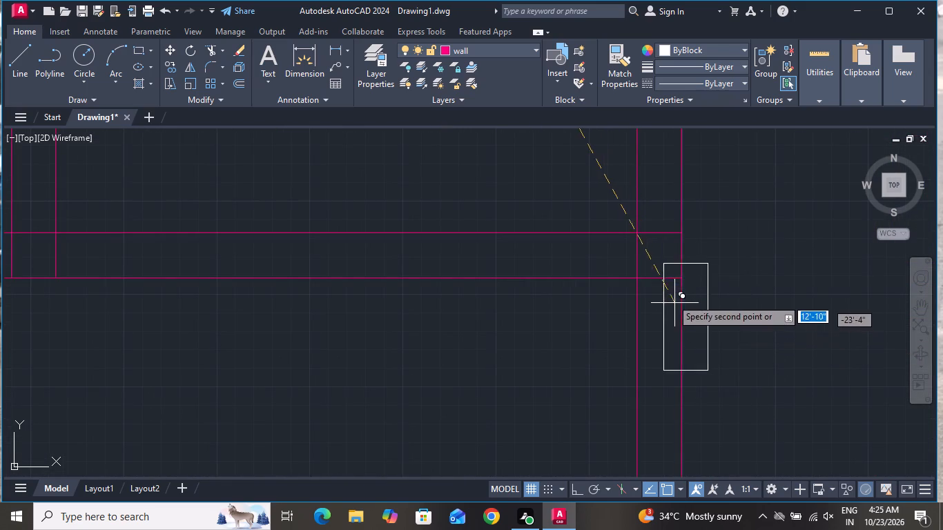
pyautogui.click(649, 272)
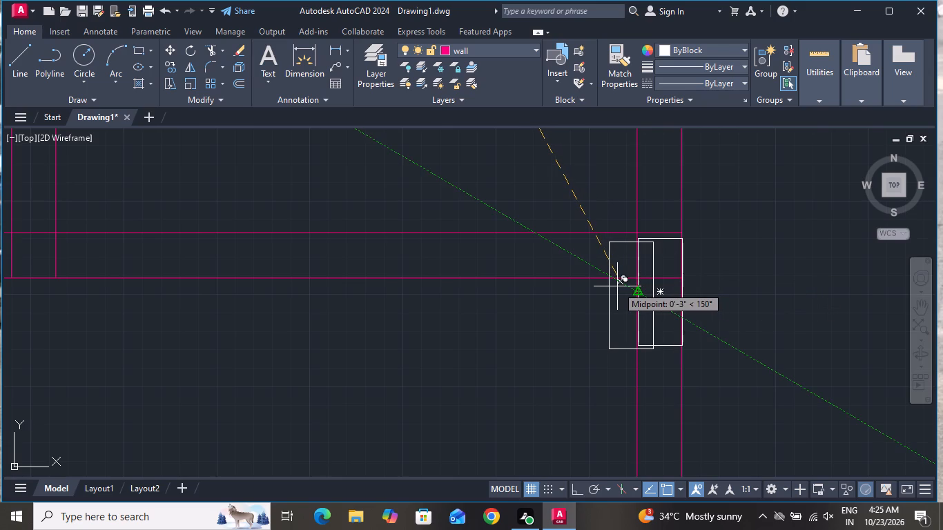
# Copy the column onto the right outer wall at the right room's horizontal wall and again lower down, about 26'-5" below the original.
pyautogui.scroll(-2, 604, 259)
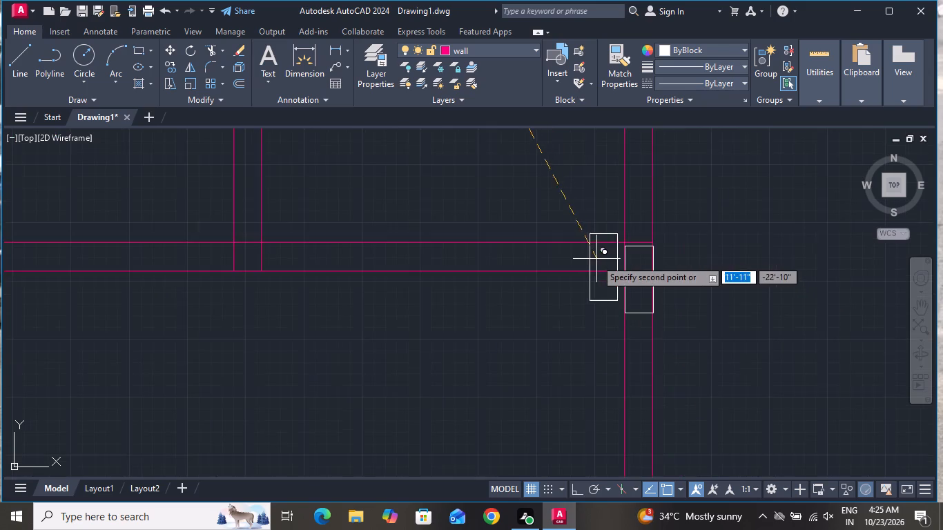
pyautogui.scroll(-3, 596, 259)
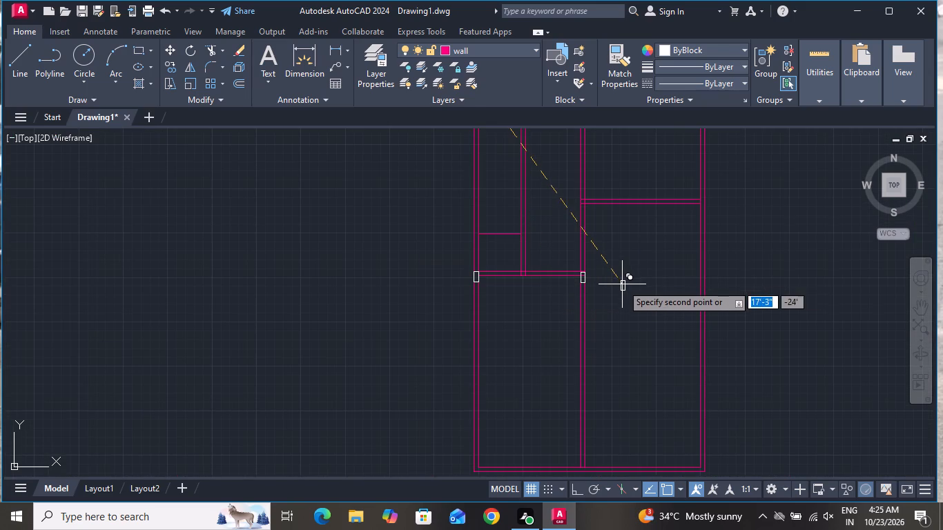
pyautogui.scroll(3, 706, 187)
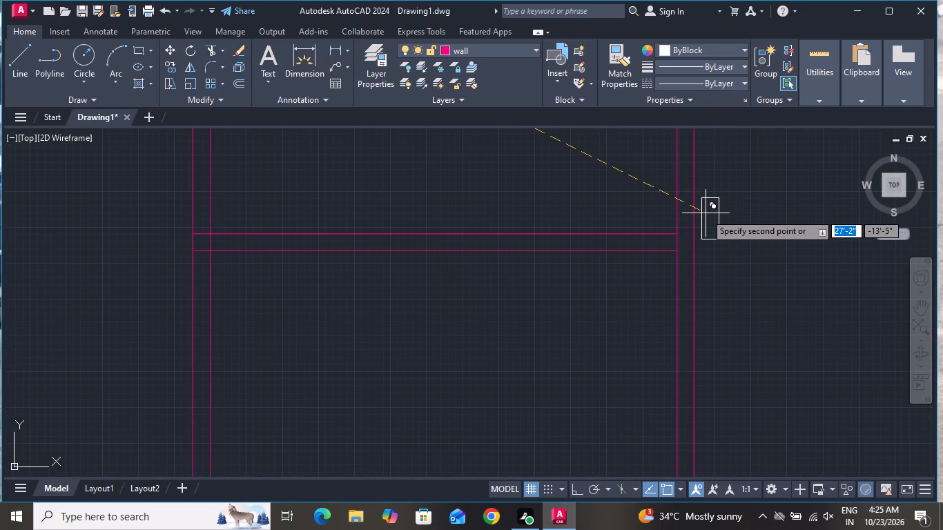
pyautogui.scroll(2, 703, 218)
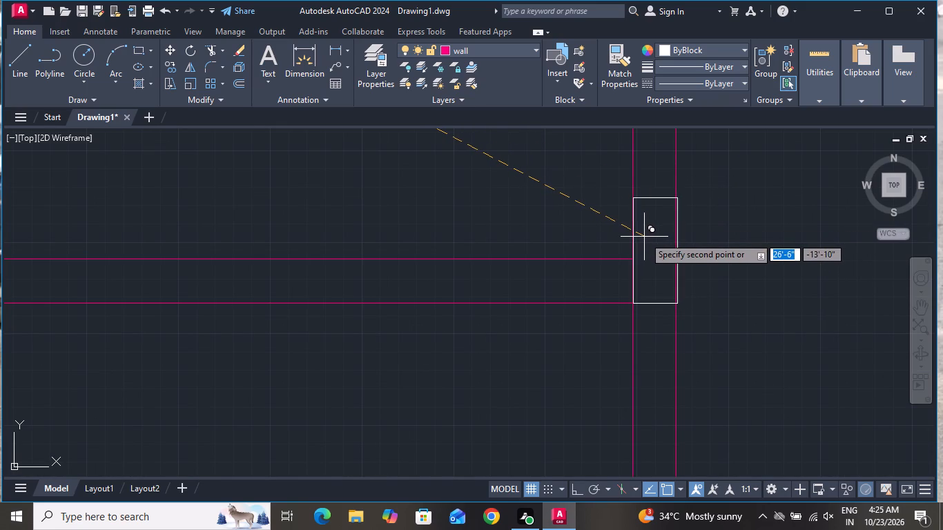
pyautogui.click(644, 236)
pyautogui.scroll(-2, 674, 224)
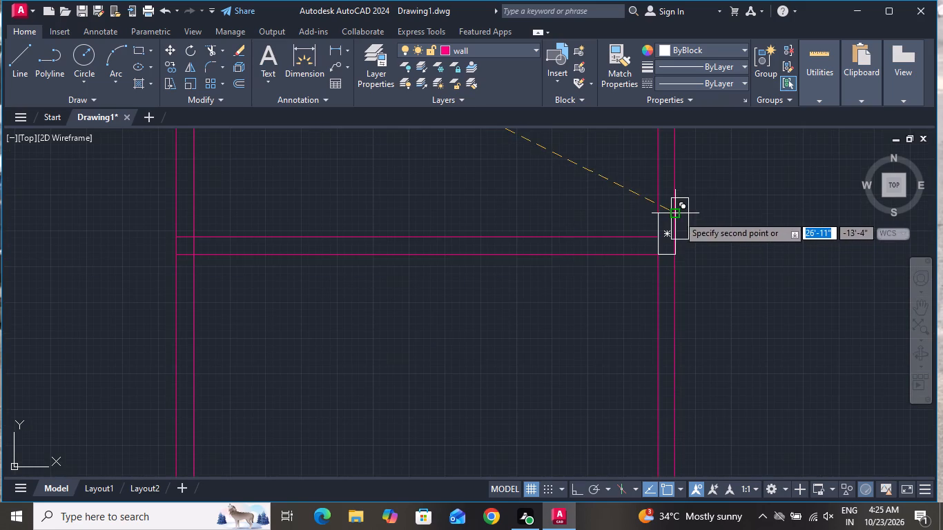
pyautogui.scroll(-4, 685, 195)
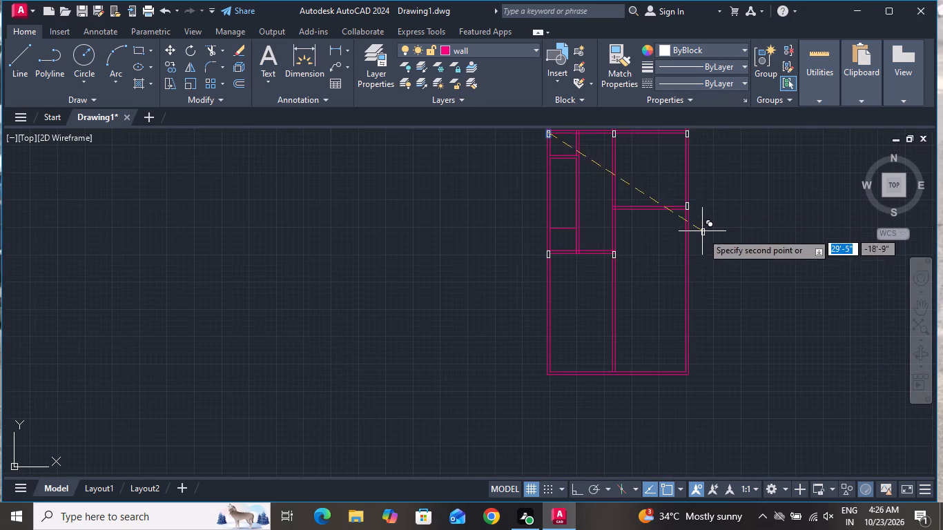
pyautogui.scroll(3, 683, 272)
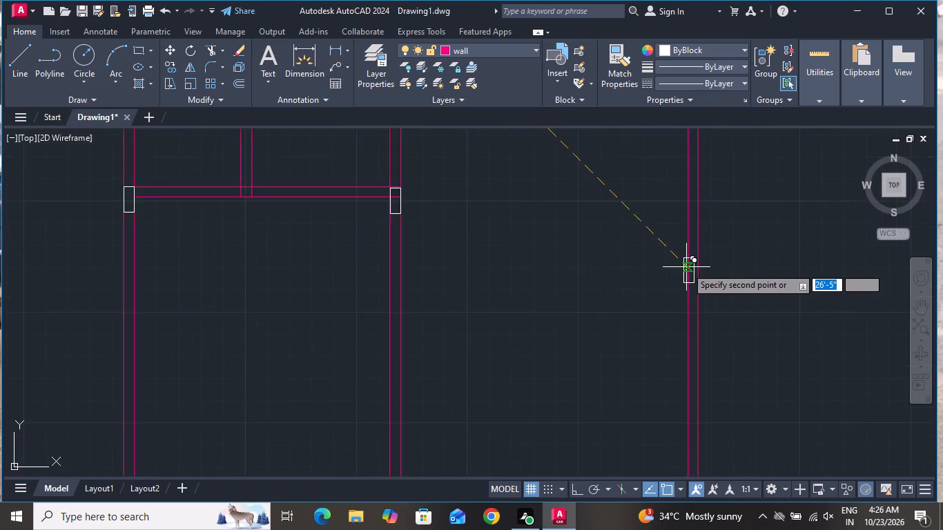
pyautogui.scroll(1, 686, 267)
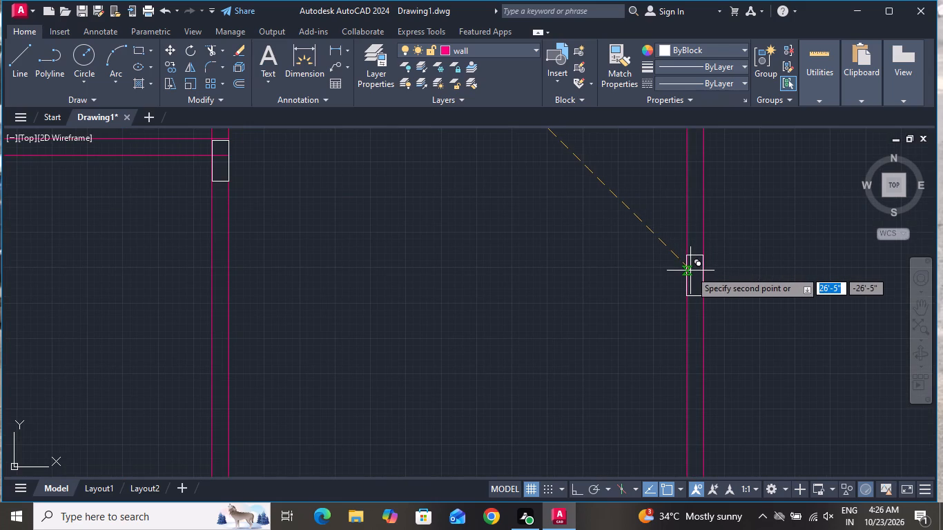
pyautogui.click(690, 271)
pyautogui.scroll(-2, 730, 249)
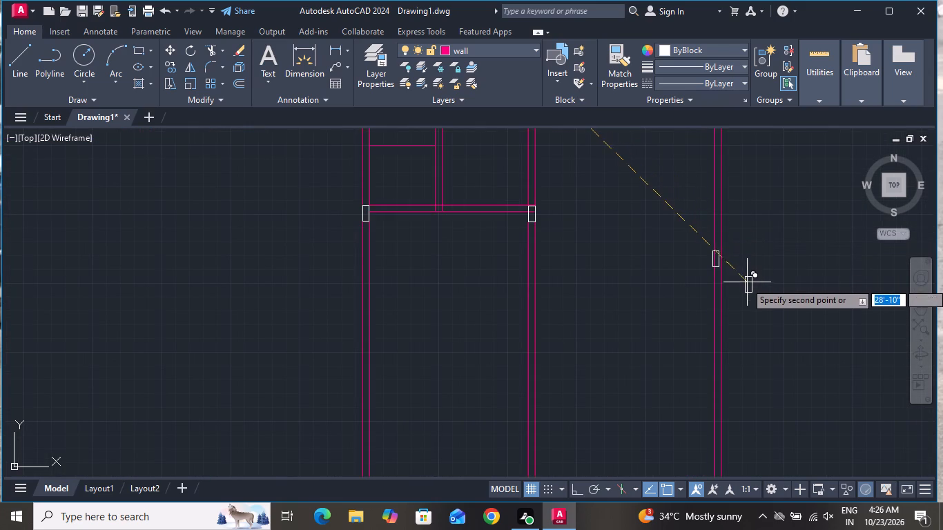
# Copy the column to the bottom-left outer corner and the foot of the middle vertical wall, about 45'-3" below the original.
pyautogui.scroll(-2, 747, 283)
pyautogui.scroll(1, 621, 380)
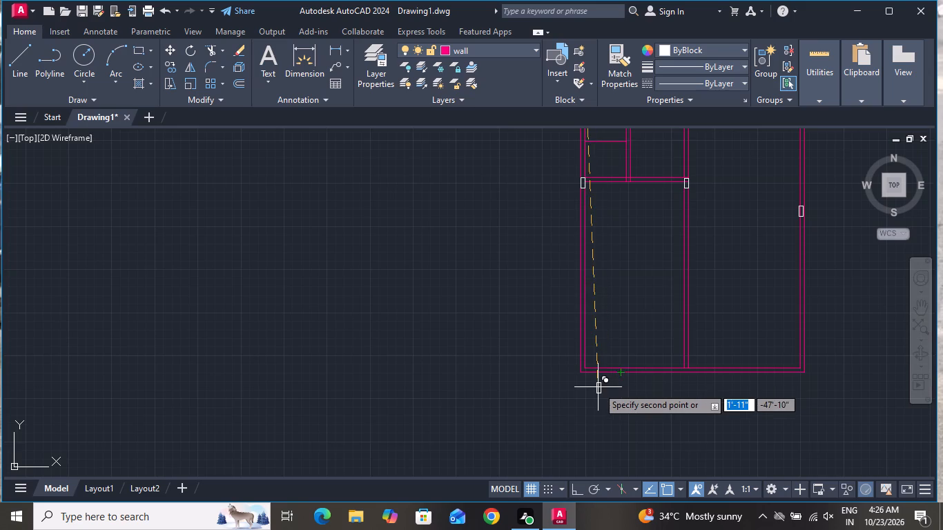
pyautogui.scroll(3, 598, 387)
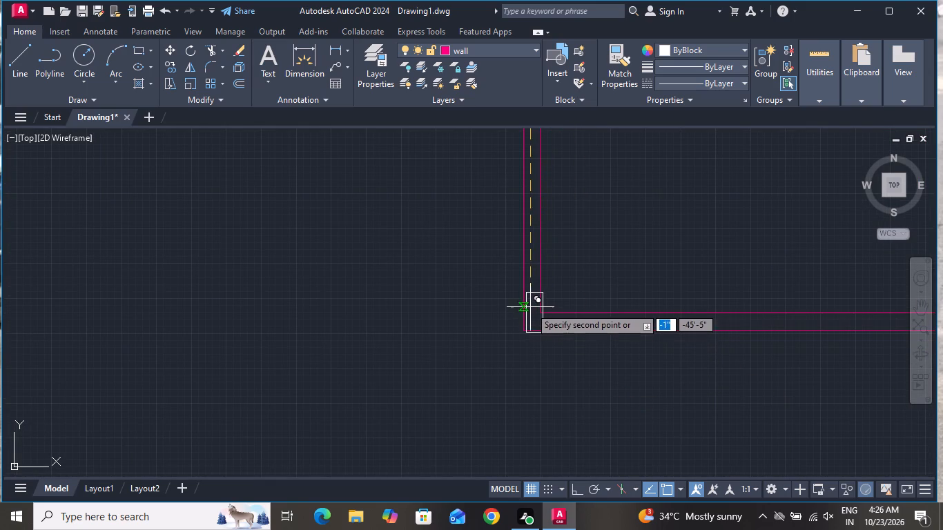
pyautogui.scroll(2, 525, 303)
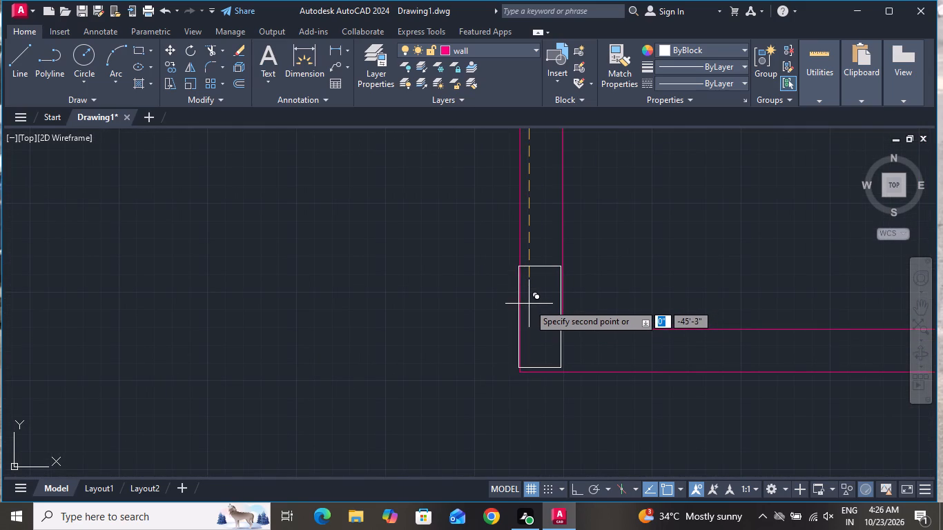
pyautogui.click(529, 307)
pyautogui.scroll(-1, 445, 304)
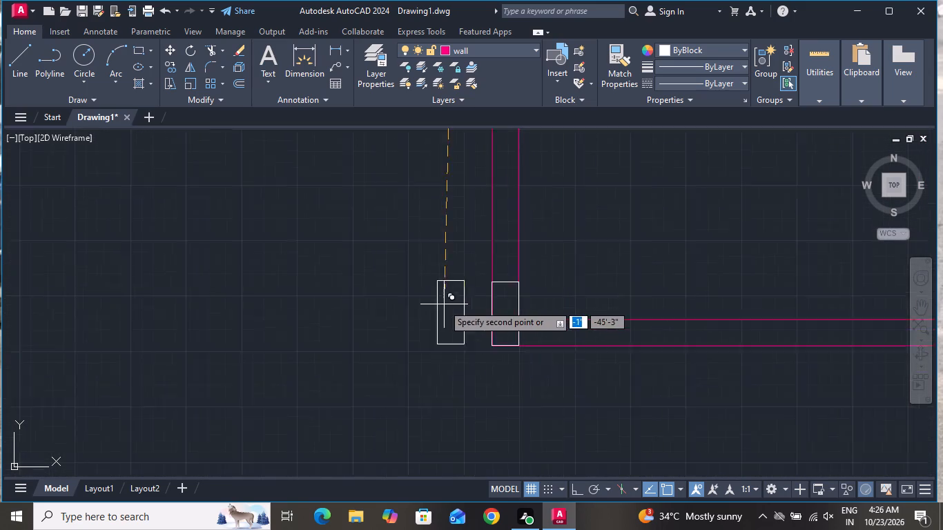
pyautogui.scroll(-2, 442, 304)
pyautogui.scroll(-1, 516, 302)
pyautogui.scroll(4, 654, 299)
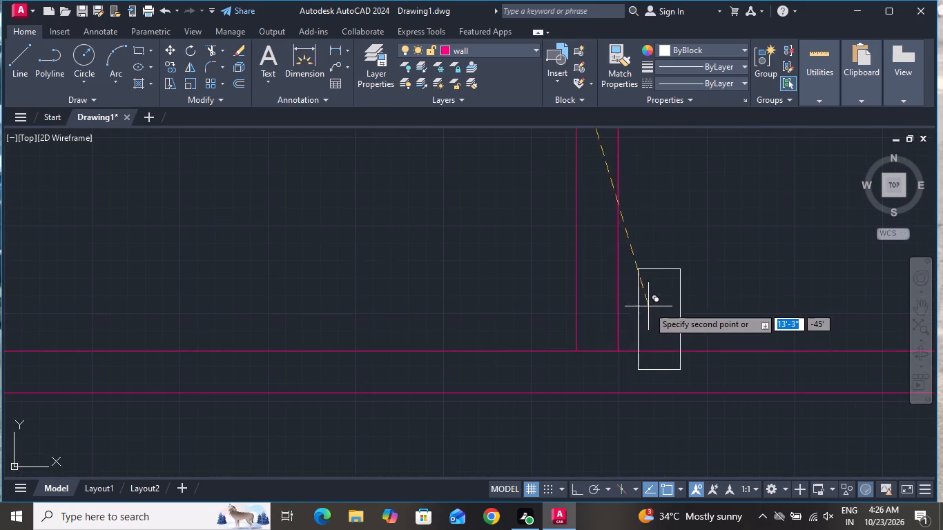
pyautogui.click(587, 327)
# Copy the column to the bottom-right outer corner, about 26'-6" across and 45'-4" below the original, and finish copying.
pyautogui.scroll(-4, 550, 327)
pyautogui.scroll(3, 709, 313)
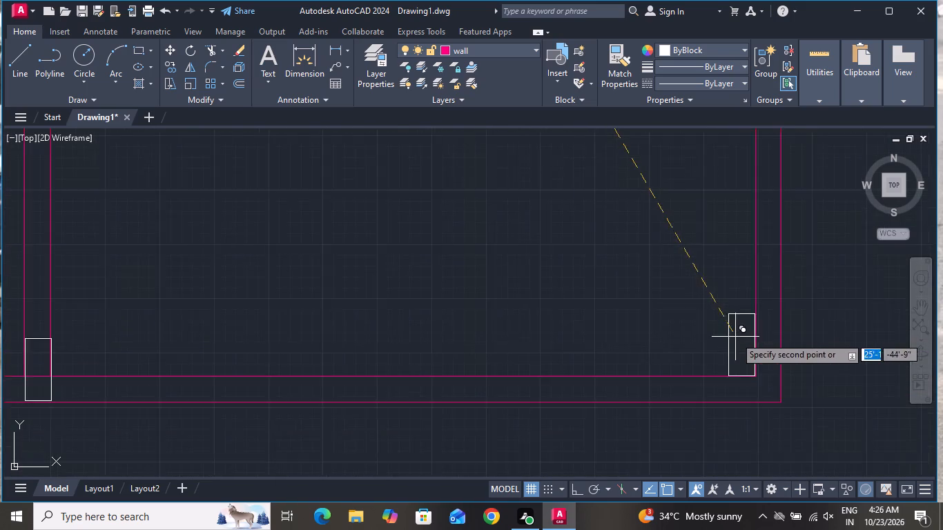
pyautogui.scroll(2, 735, 337)
pyautogui.scroll(-2, 777, 349)
pyautogui.scroll(1, 781, 369)
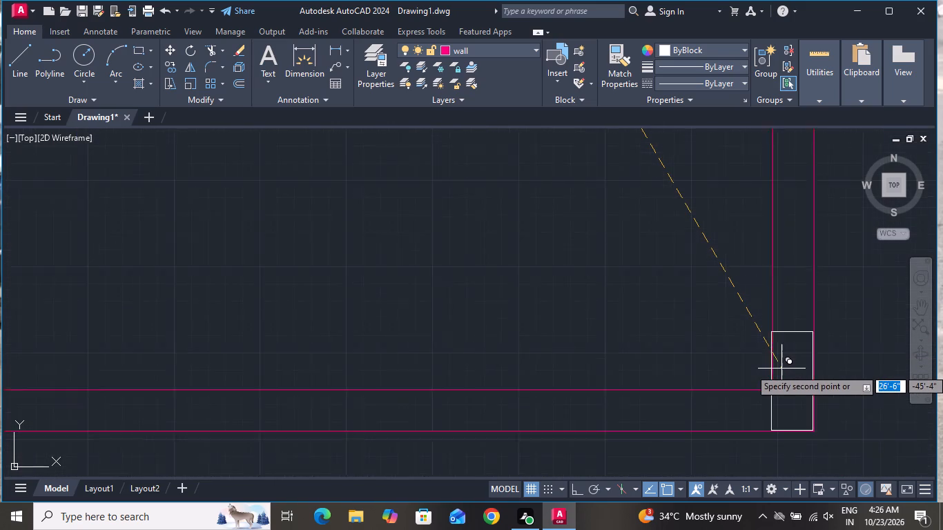
pyautogui.scroll(1, 781, 369)
pyautogui.click(781, 369)
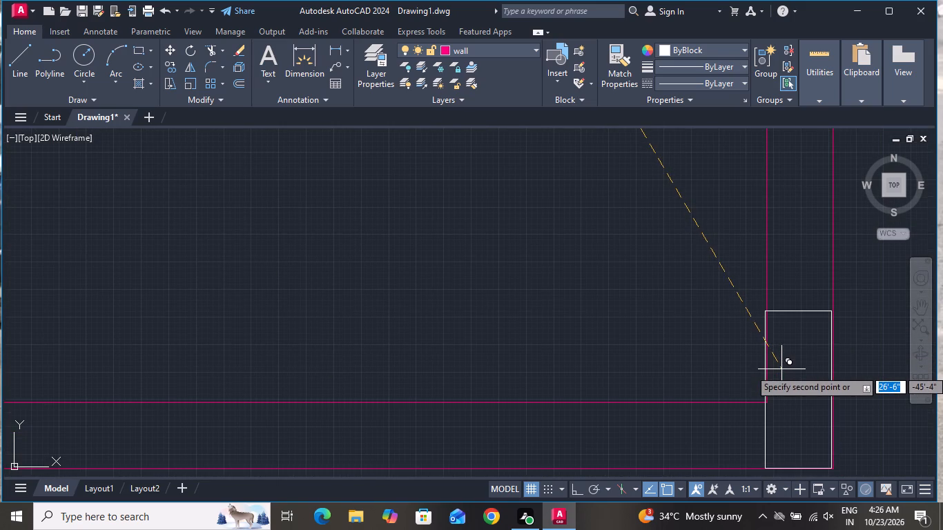
pyautogui.rightClick(559, 279)
pyautogui.click(577, 296)
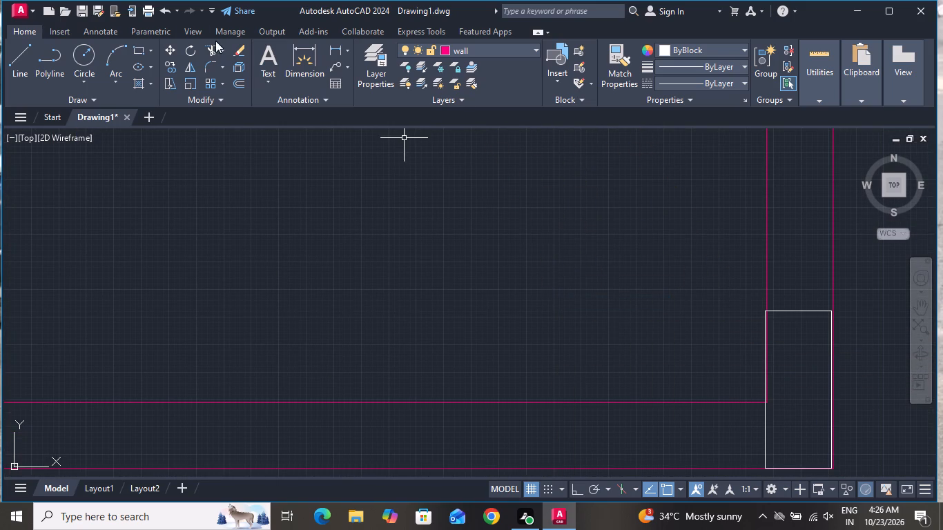
# Trim the bottom wall's inner line where it crosses the column at the foot of the middle vertical wall.
pyautogui.click(210, 46)
pyautogui.scroll(-3, 428, 242)
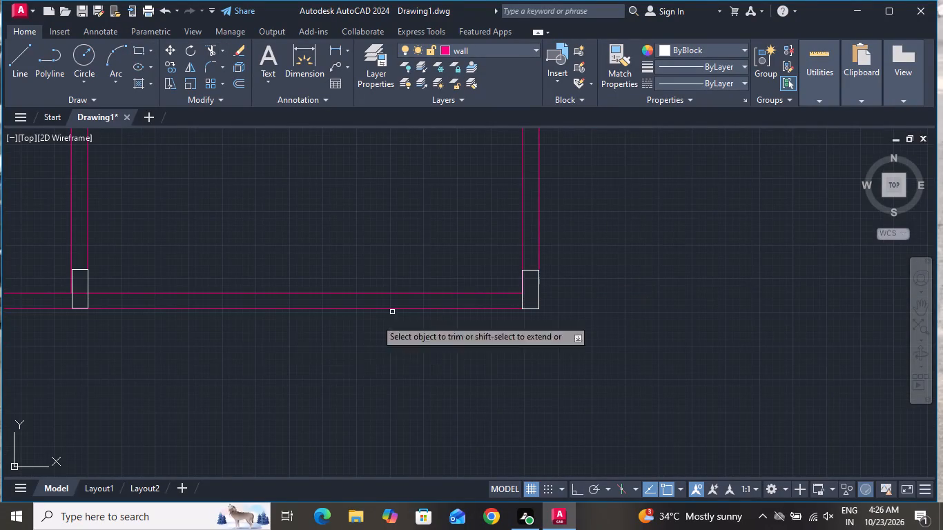
pyautogui.scroll(3, 81, 299)
pyautogui.click(85, 282)
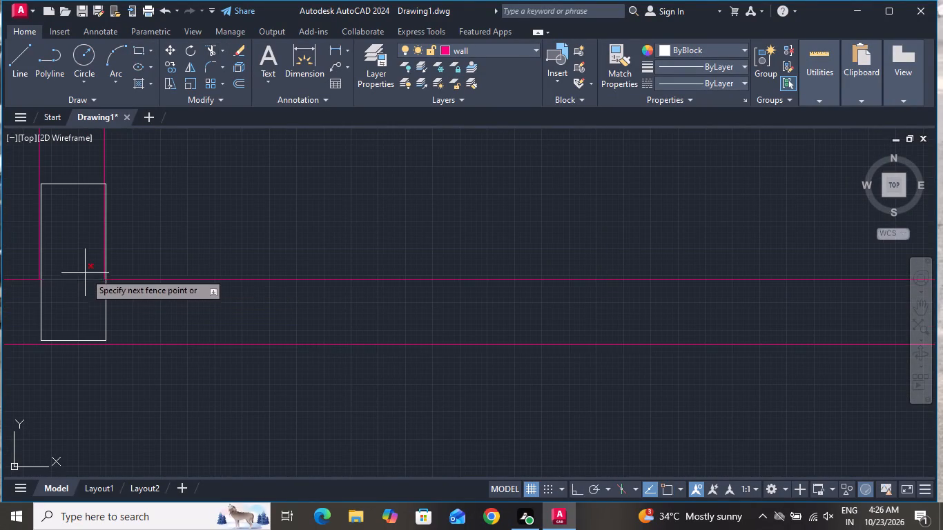
pyautogui.click(85, 269)
# Trim the T-junction where the short vertical wall meets the lower left horizontal wall, opening the two walls into each other.
pyautogui.scroll(-6, 245, 258)
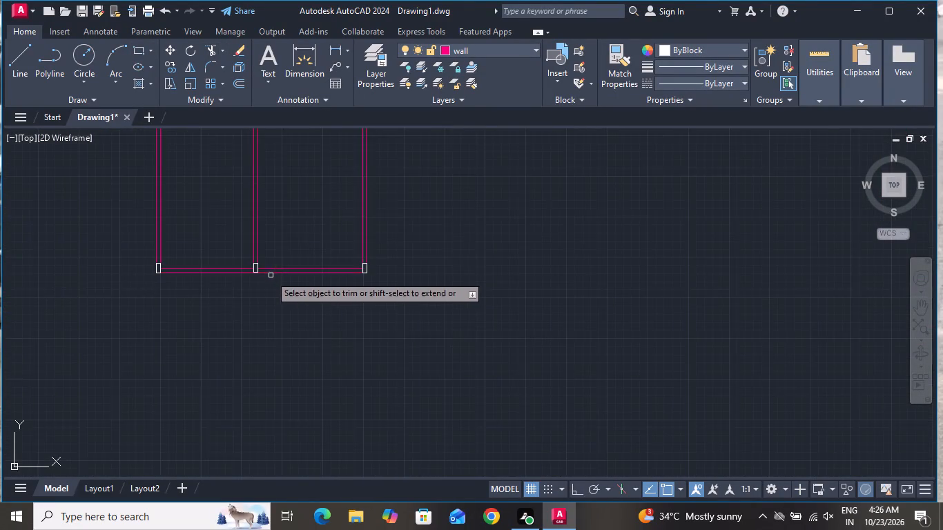
pyautogui.scroll(-1, 257, 264)
pyautogui.scroll(6, 197, 150)
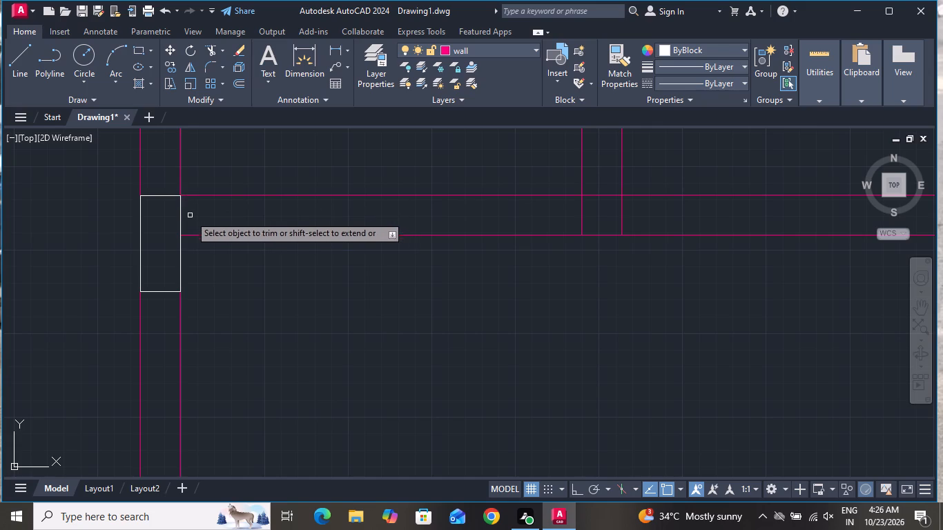
pyautogui.scroll(-2, 436, 238)
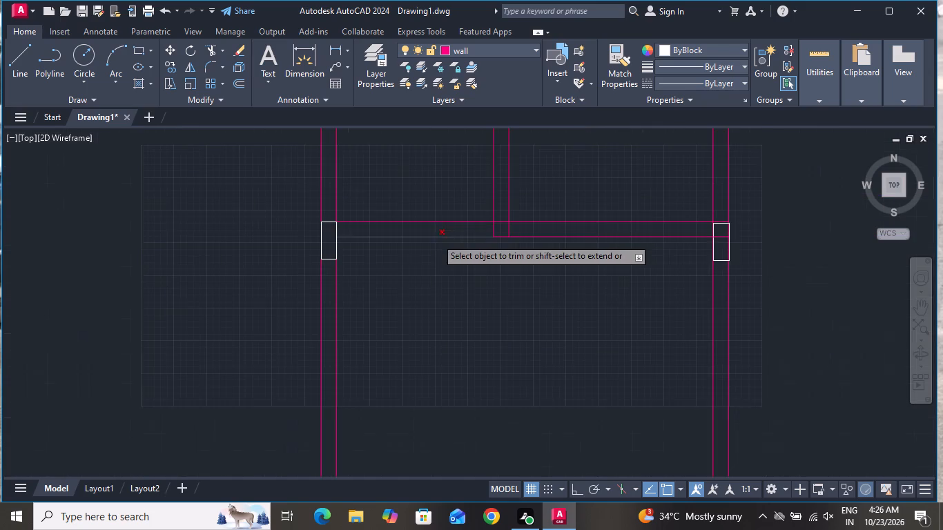
pyautogui.scroll(2, 498, 226)
pyautogui.click(538, 228)
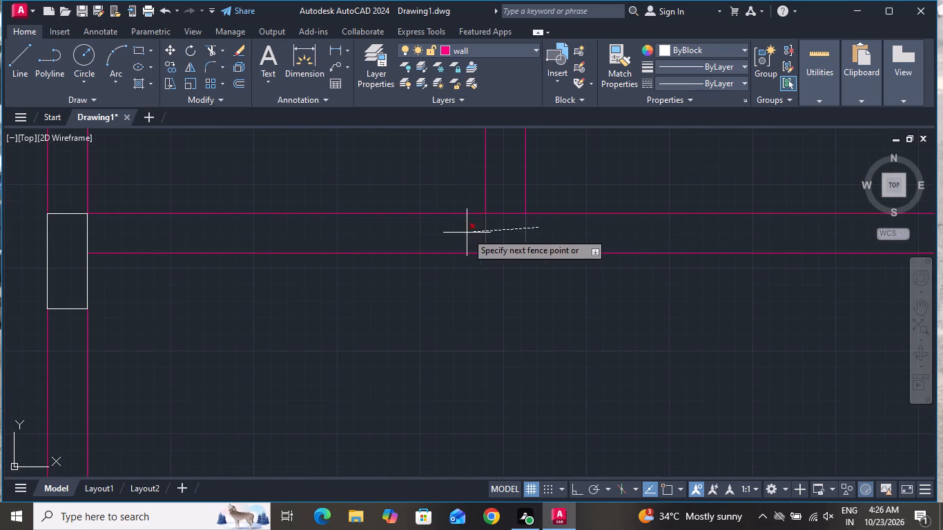
pyautogui.click(467, 233)
pyautogui.click(496, 226)
pyautogui.click(507, 194)
# Trim the lower left horizontal wall's two lines back to the left face of the middle vertical wall at its column.
pyautogui.scroll(-3, 500, 266)
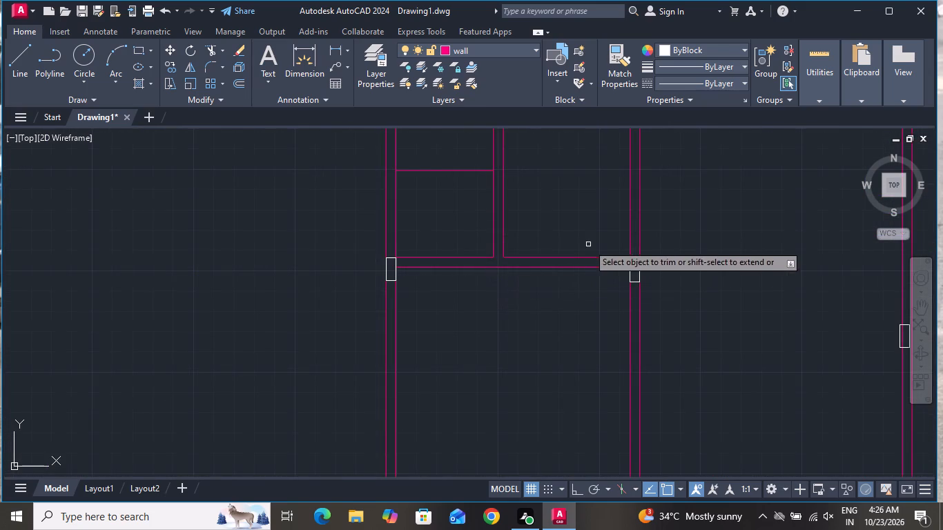
pyautogui.scroll(3, 627, 253)
pyautogui.click(640, 288)
pyautogui.click(640, 308)
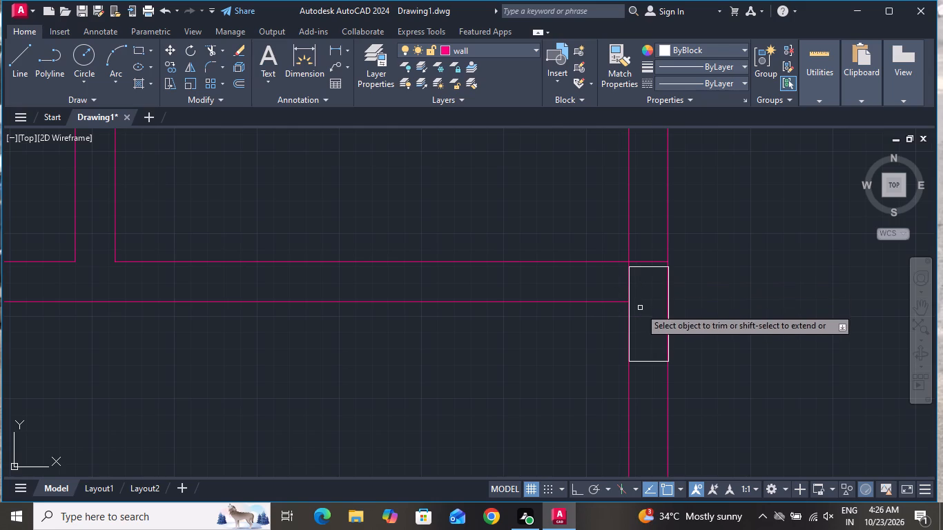
pyautogui.click(652, 261)
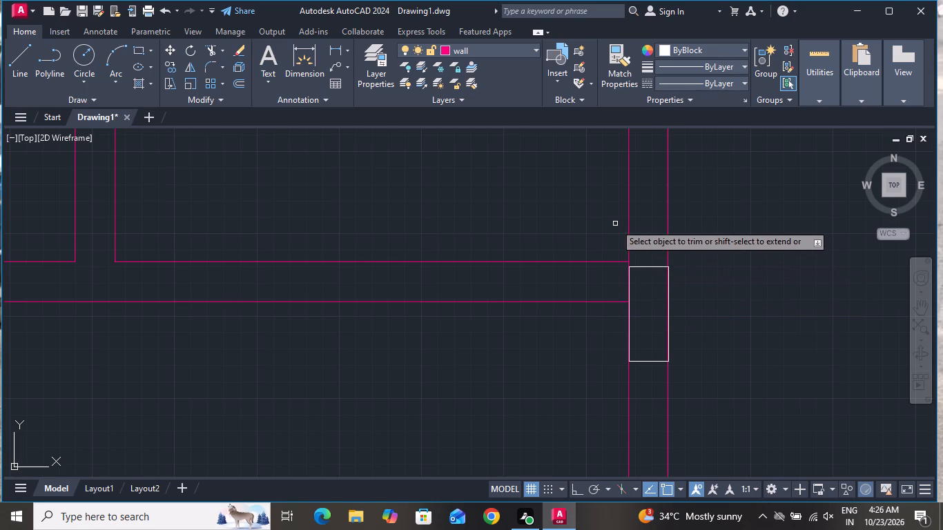
pyautogui.rightClick(615, 223)
pyautogui.click(637, 244)
# Move the column at the right end of the lower left horizontal wall up to align with that wall's top line.
pyautogui.click(648, 265)
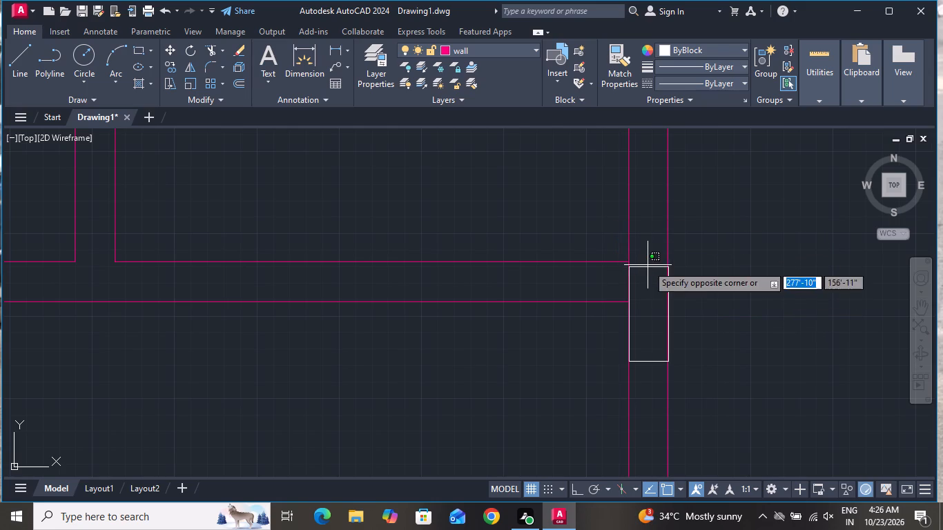
pyautogui.click(647, 283)
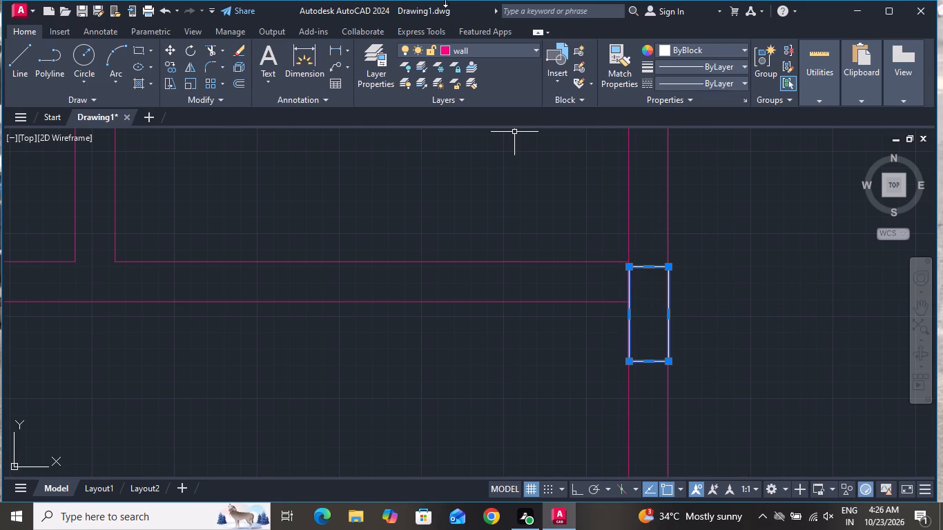
pyautogui.click(168, 52)
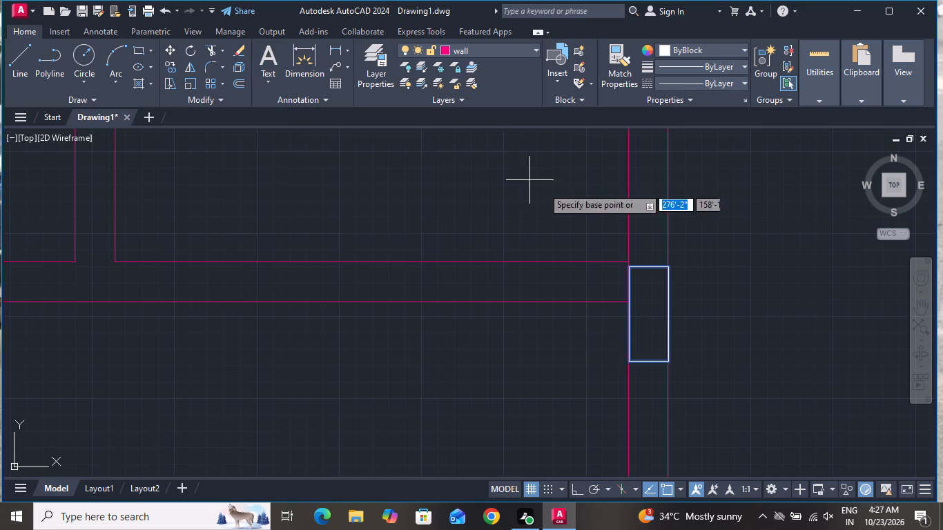
pyautogui.scroll(2, 642, 244)
pyautogui.click(647, 298)
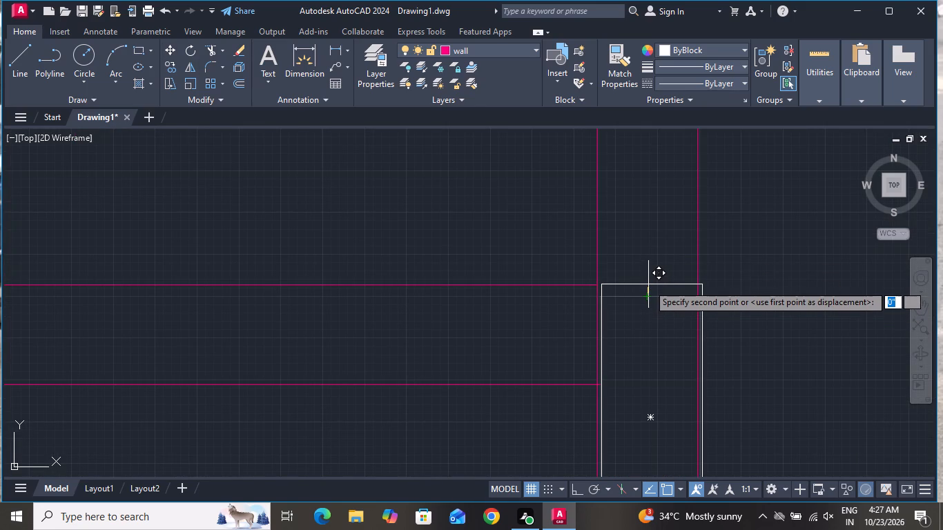
pyautogui.click(647, 284)
# Trim the upper horizontal wall's lower line where it crosses the column in the middle vertical wall.
pyautogui.scroll(-4, 642, 287)
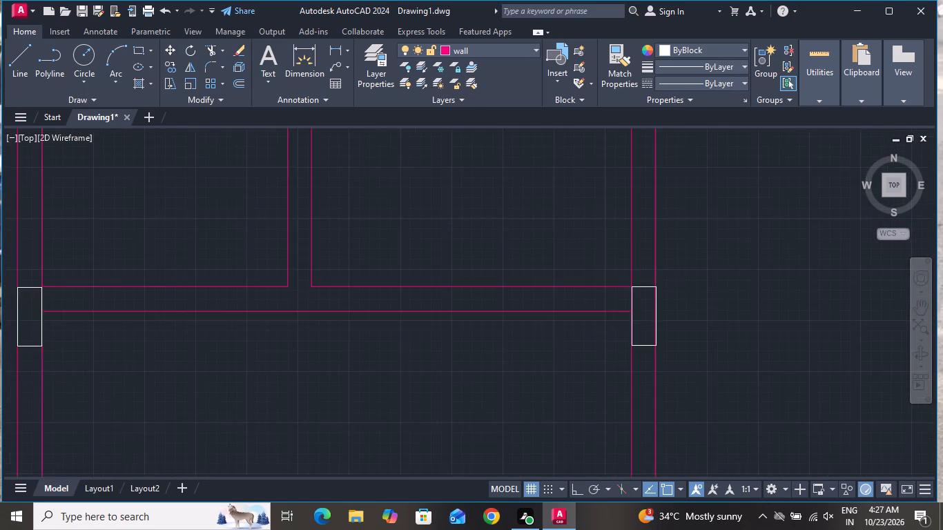
pyautogui.scroll(-3, 641, 292)
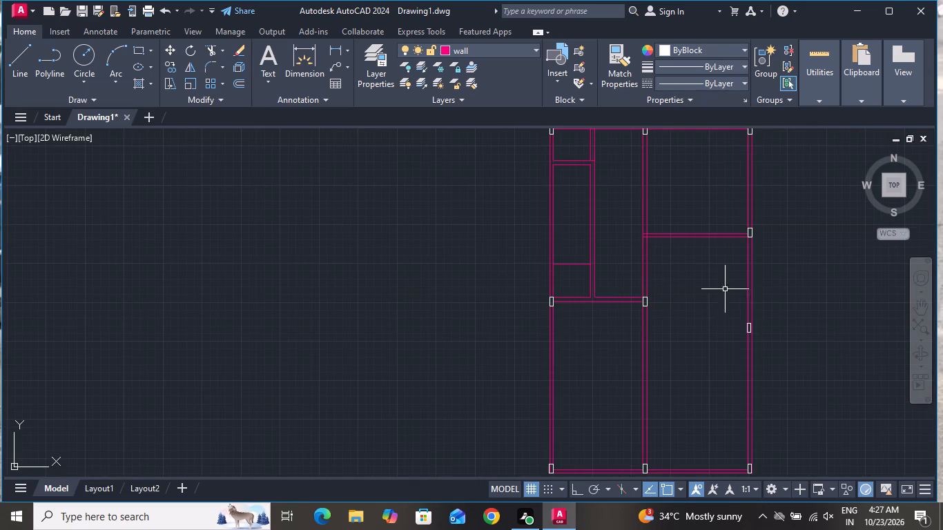
pyautogui.scroll(4, 743, 228)
pyautogui.scroll(-3, 745, 235)
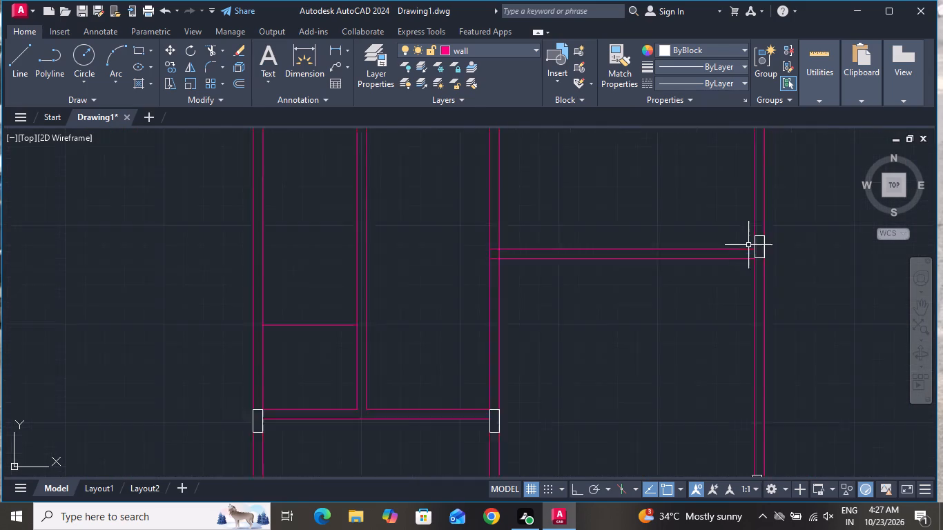
pyautogui.scroll(-1, 748, 248)
pyautogui.scroll(4, 580, 153)
pyautogui.scroll(-4, 566, 148)
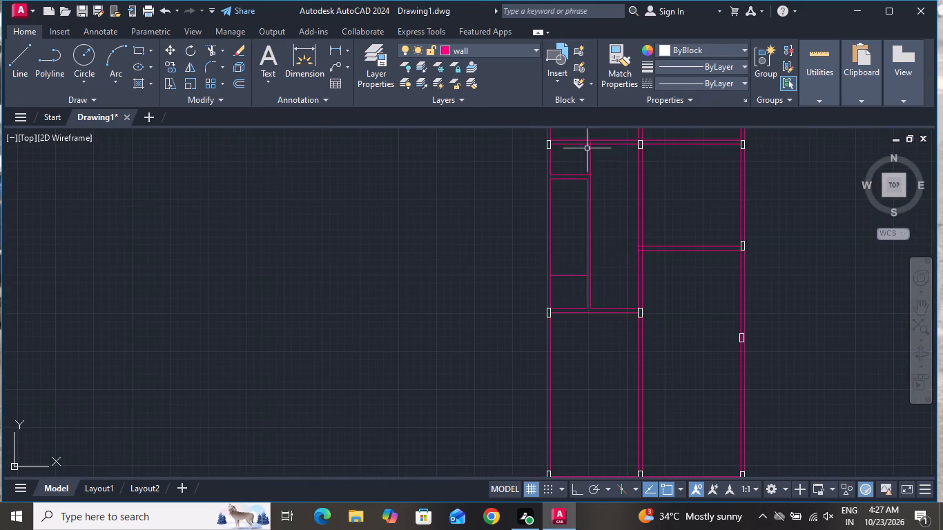
pyautogui.scroll(5, 629, 121)
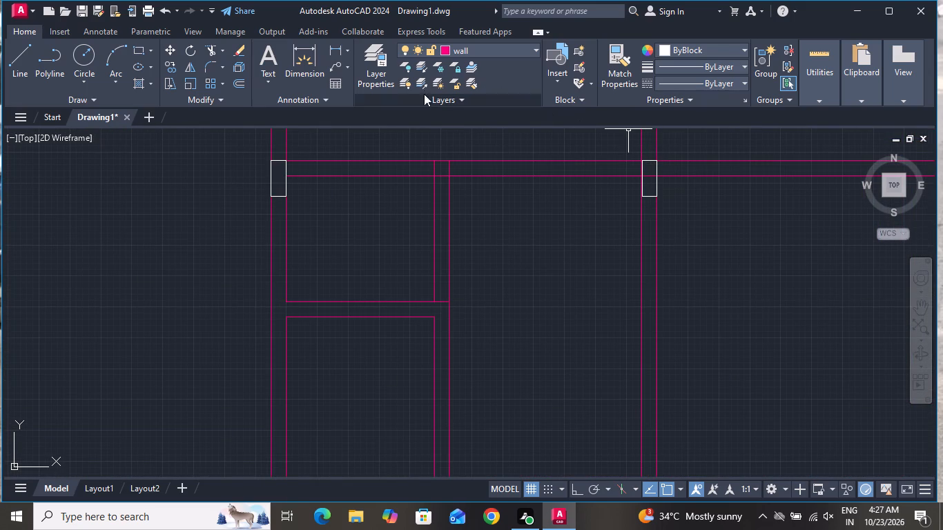
pyautogui.click(211, 49)
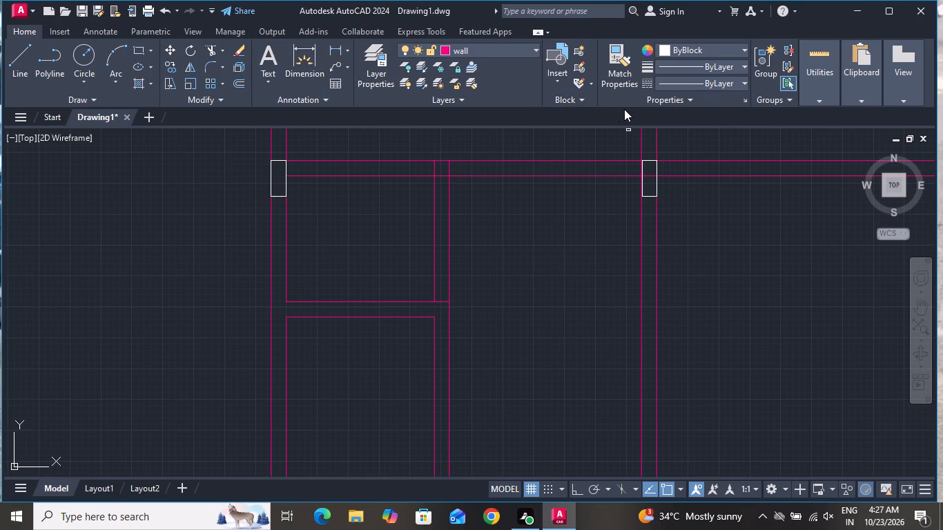
pyautogui.click(652, 176)
pyautogui.scroll(-2, 612, 246)
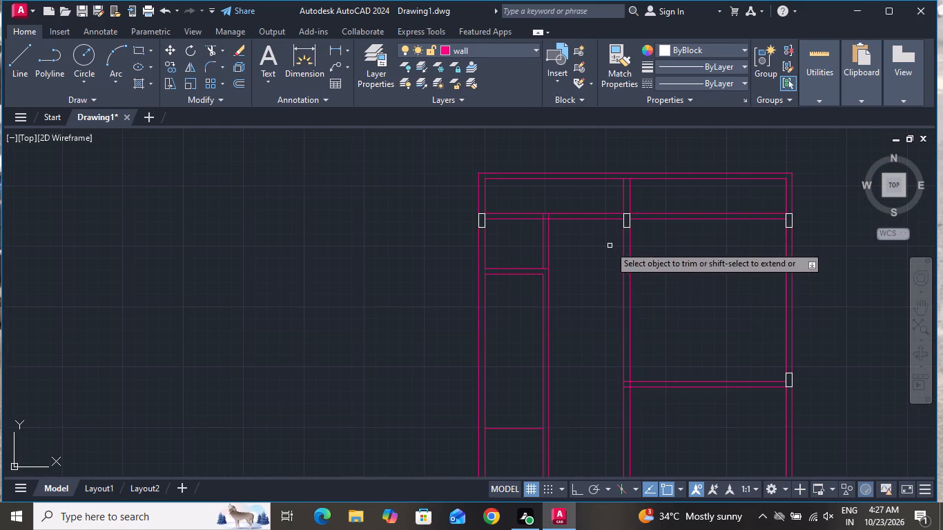
pyautogui.rightClick(344, 209)
pyautogui.click(366, 230)
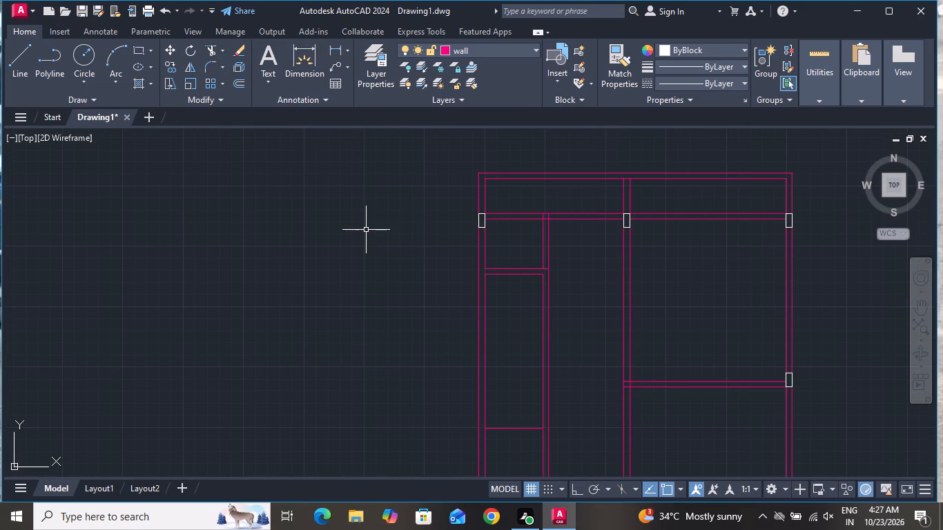
# Trim the T-junction where the short vertical wall meets the upper horizontal wall, keeping that wall's top line continuous.
pyautogui.scroll(-2, 366, 230)
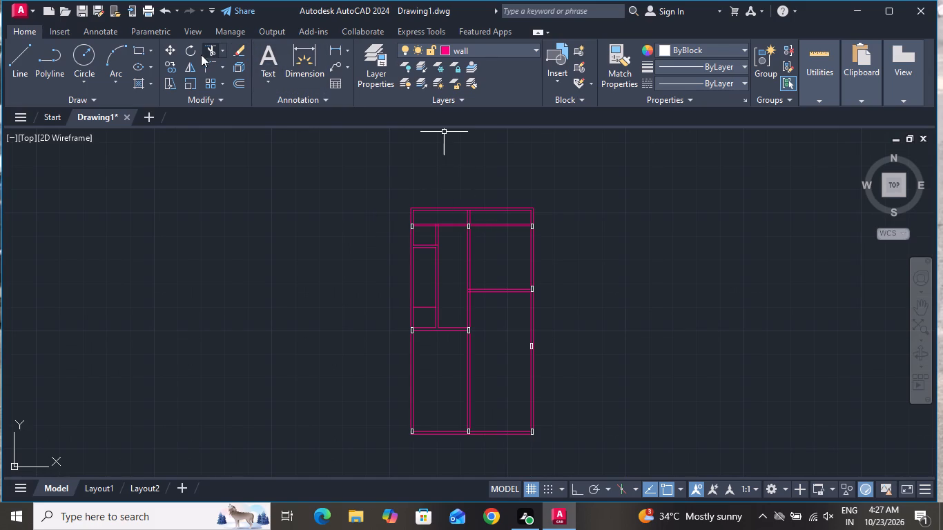
pyautogui.click(213, 50)
pyautogui.scroll(3, 428, 228)
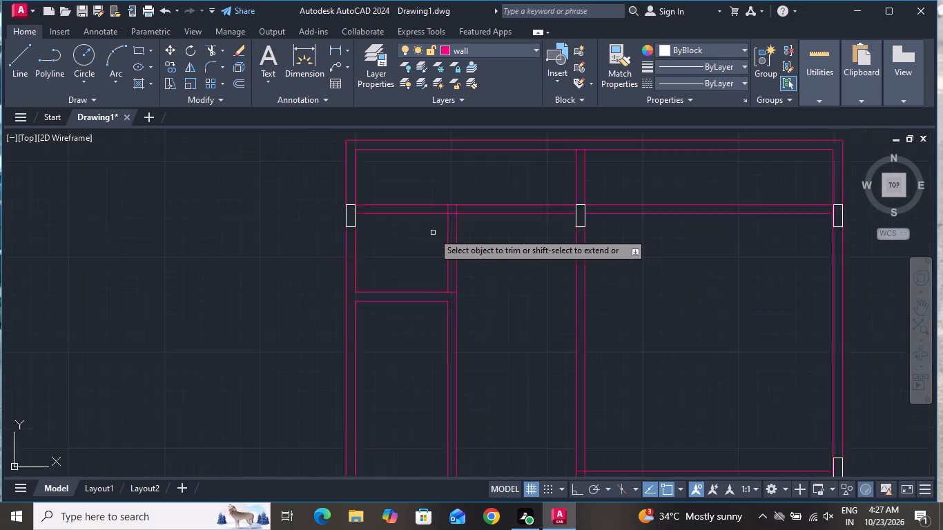
pyautogui.scroll(4, 433, 233)
pyautogui.click(478, 169)
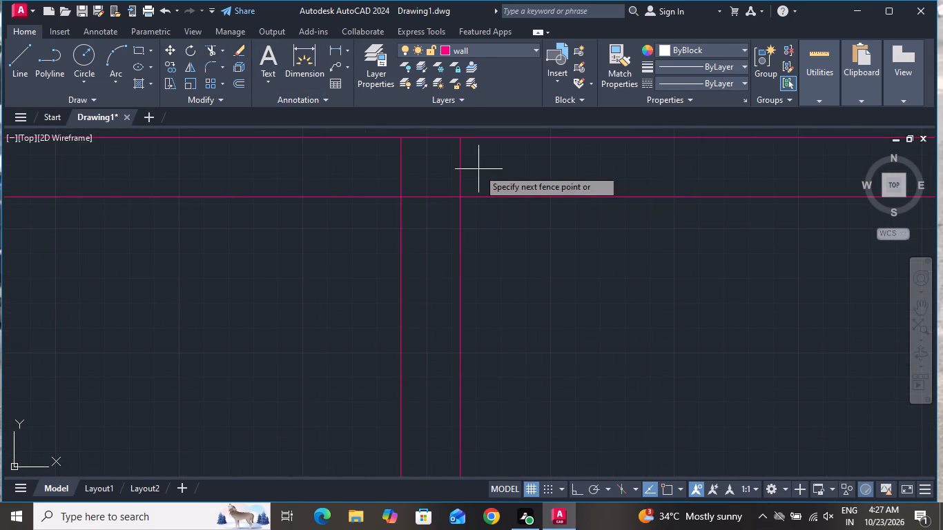
pyautogui.click(389, 164)
pyautogui.click(430, 164)
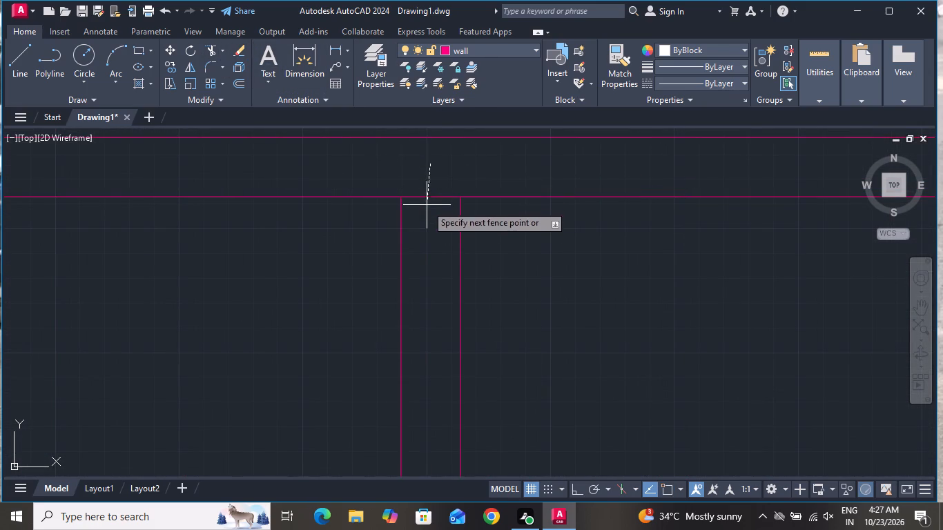
pyautogui.click(429, 306)
pyautogui.scroll(-4, 496, 199)
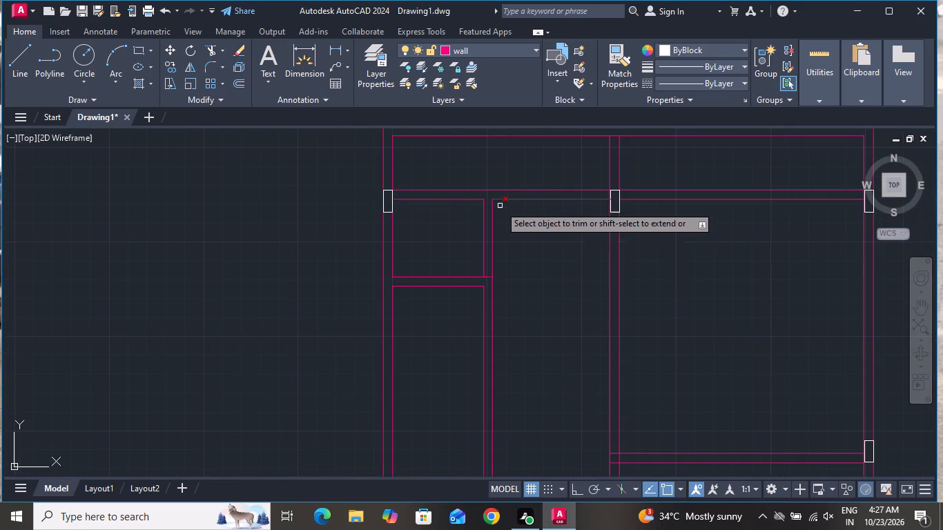
# Trim away the short vertical wall's two lines between the upper horizontal wall and the short horizontal wall below it.
pyautogui.scroll(3, 489, 267)
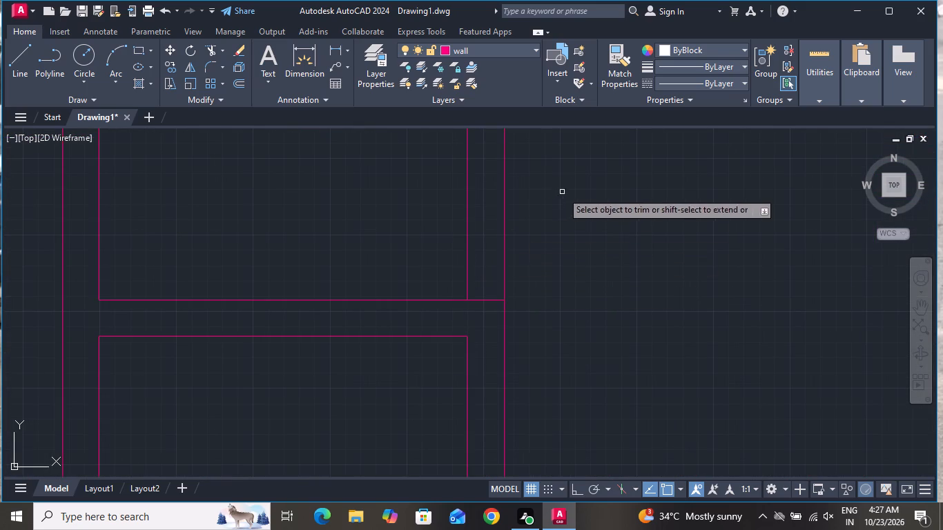
pyautogui.click(563, 192)
pyautogui.click(444, 206)
pyautogui.scroll(-3, 532, 221)
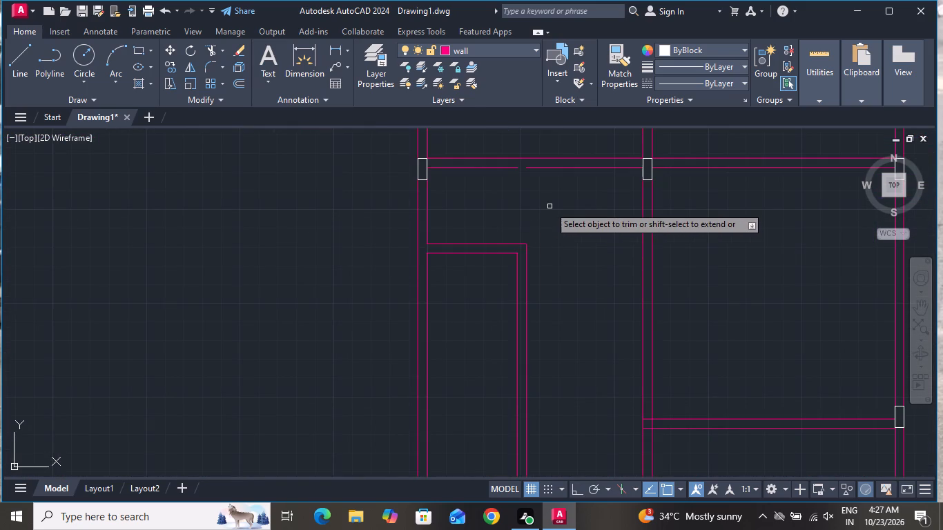
pyautogui.scroll(-2, 550, 207)
pyautogui.scroll(2, 591, 331)
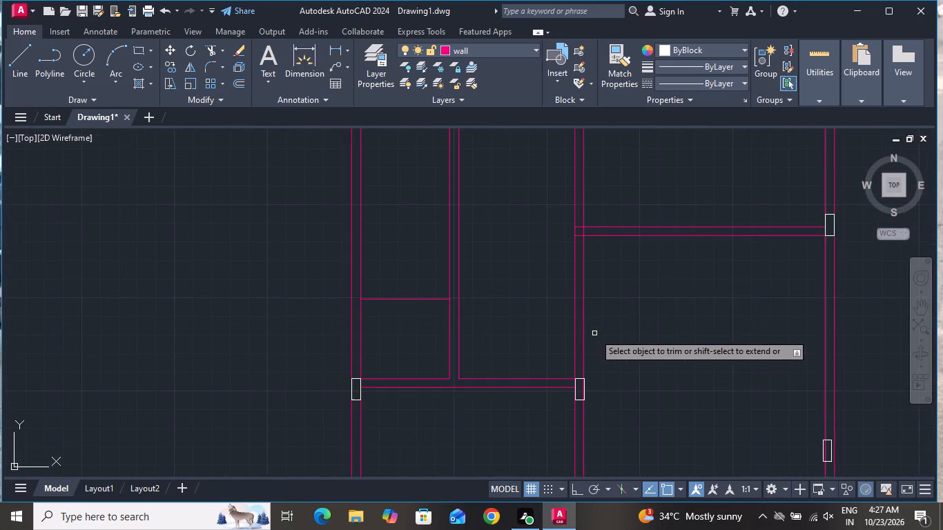
# Trim the T-junction where the right-hand horizontal wall meets the middle vertical wall, keeping that wall's left line continuous.
pyautogui.scroll(4, 569, 236)
pyautogui.click(599, 218)
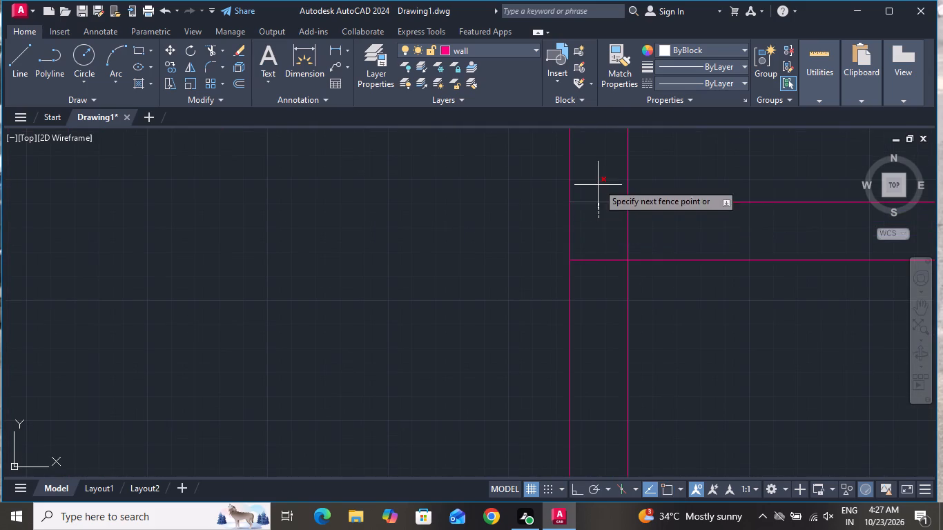
pyautogui.click(598, 182)
pyautogui.click(601, 240)
pyautogui.click(589, 361)
pyautogui.click(603, 242)
pyautogui.click(639, 221)
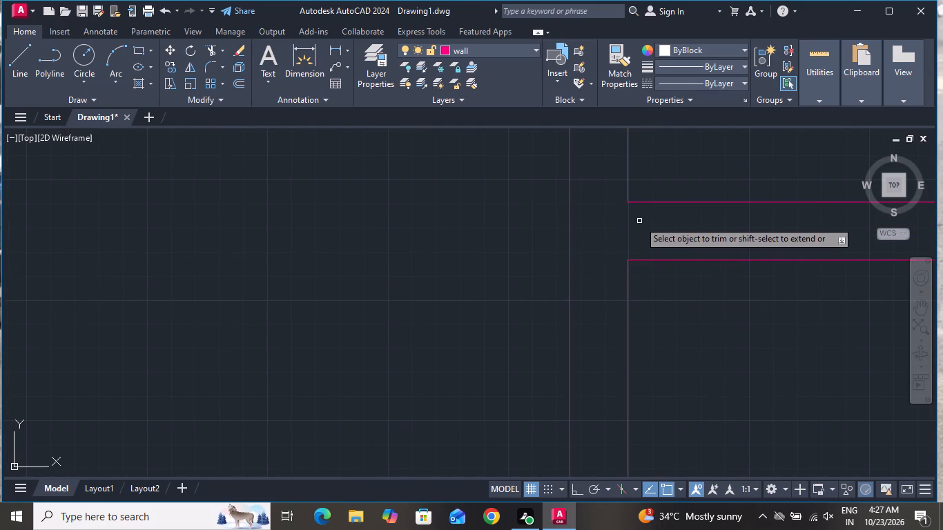
# Trim the top outer wall's inner line between the middle vertical wall's two lines to open that T-junction.
pyautogui.scroll(-3, 605, 224)
pyautogui.scroll(-1, 552, 197)
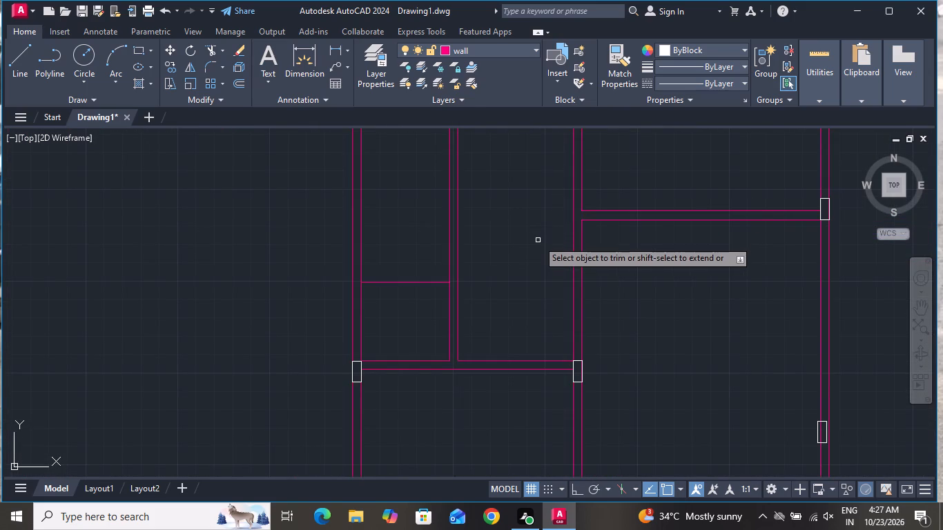
pyautogui.scroll(-2, 538, 241)
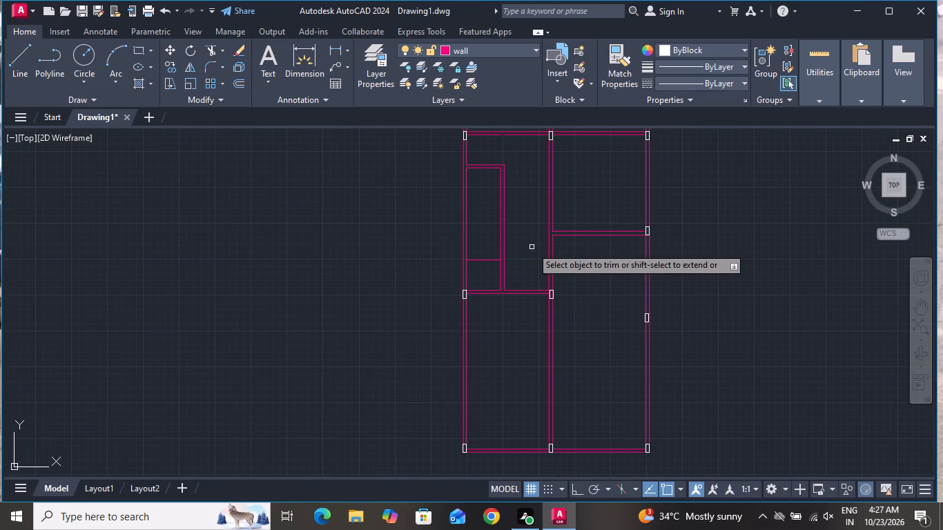
pyautogui.scroll(-1, 532, 251)
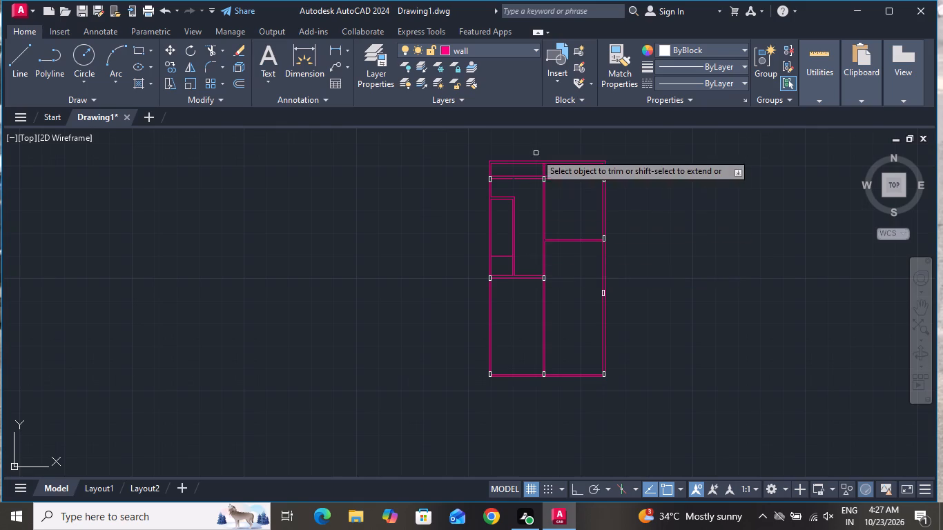
pyautogui.scroll(4, 545, 174)
pyautogui.scroll(-2, 545, 152)
pyautogui.scroll(3, 534, 133)
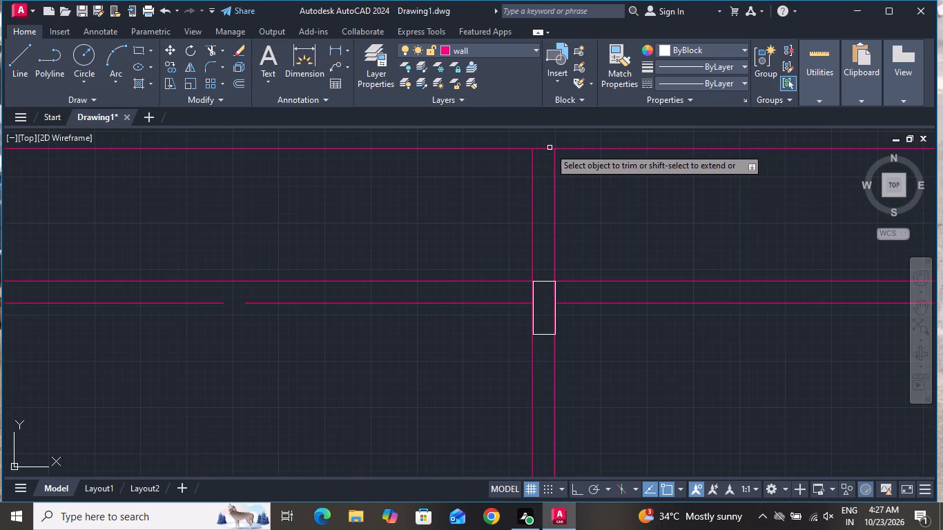
pyautogui.click(550, 149)
# Examine the whole floor plan for wall junctions and lines that still need correcting, and leave the Trim command.
pyautogui.scroll(-2, 552, 209)
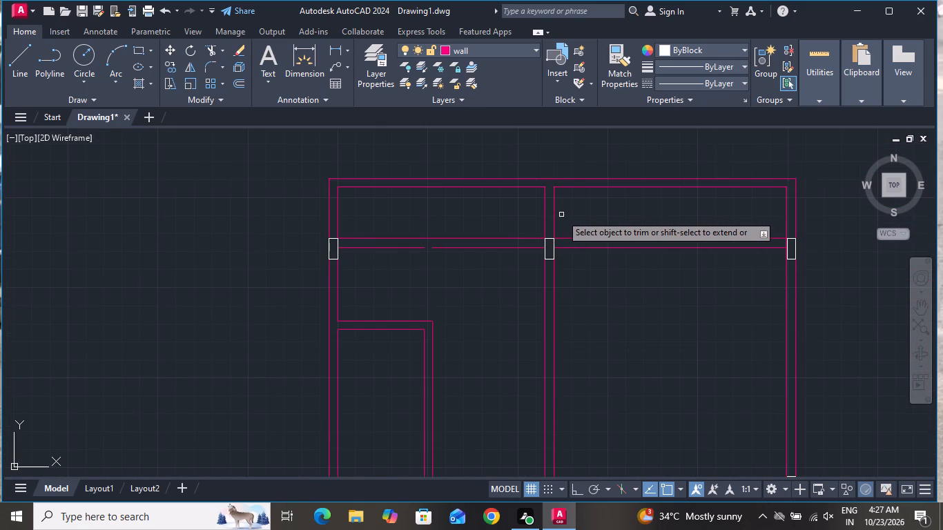
pyautogui.scroll(-2, 561, 215)
pyautogui.scroll(-1, 646, 282)
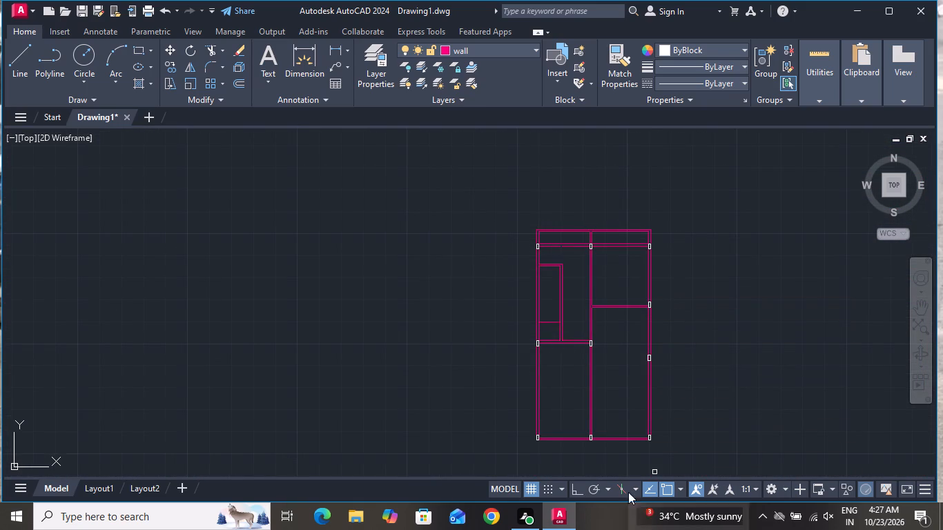
pyautogui.scroll(1, 610, 456)
pyautogui.scroll(-1, 607, 446)
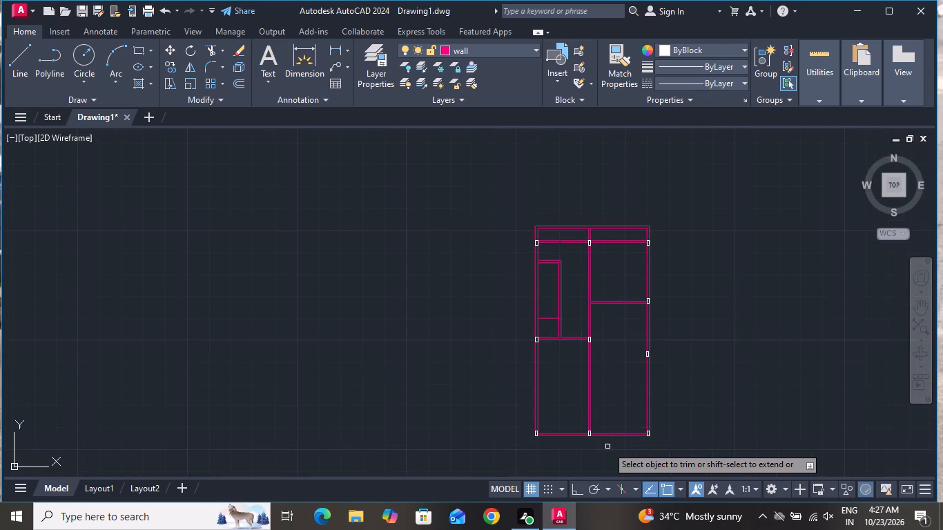
pyautogui.scroll(2, 523, 266)
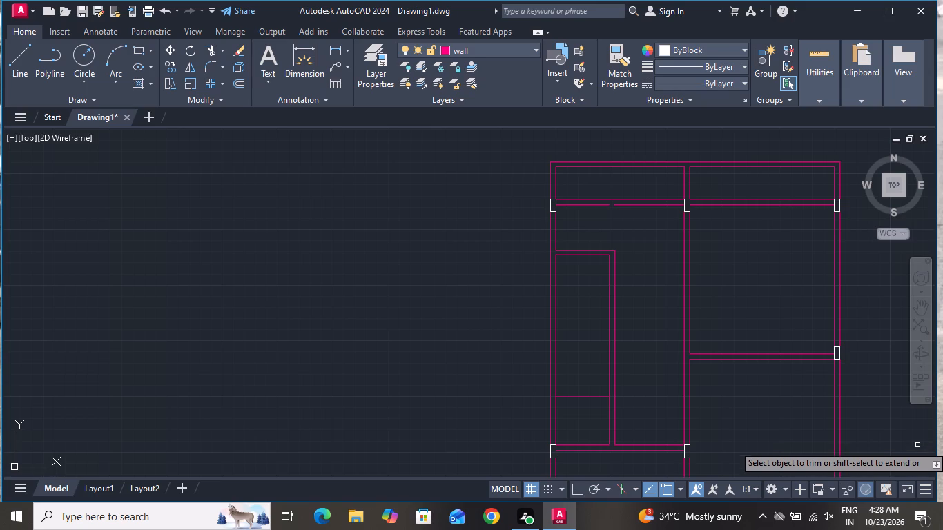
pyautogui.scroll(-2, 583, 335)
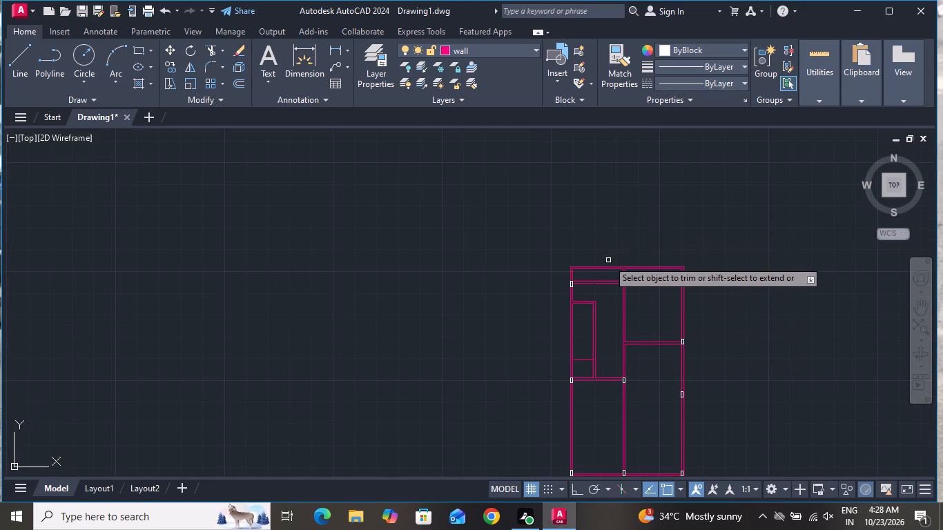
pyautogui.scroll(4, 632, 303)
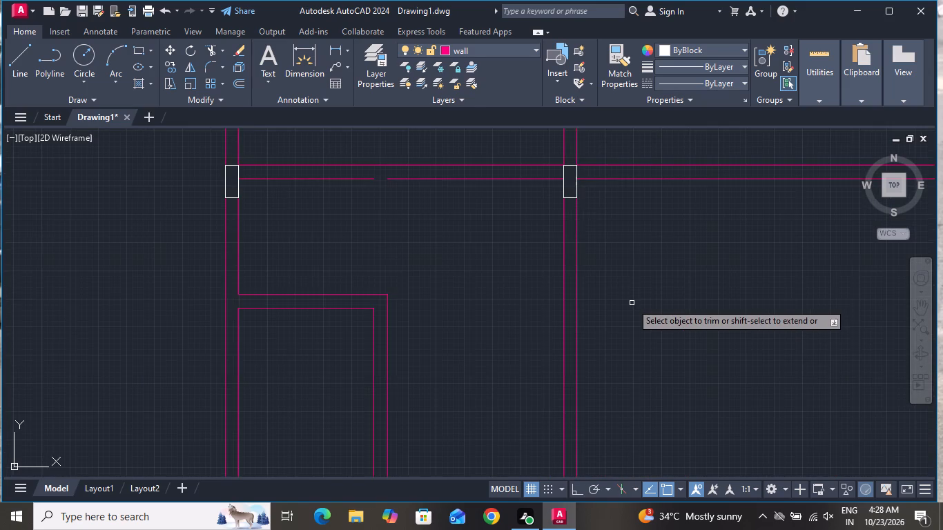
pyautogui.scroll(-1, 632, 303)
pyautogui.rightClick(632, 303)
pyautogui.click(636, 324)
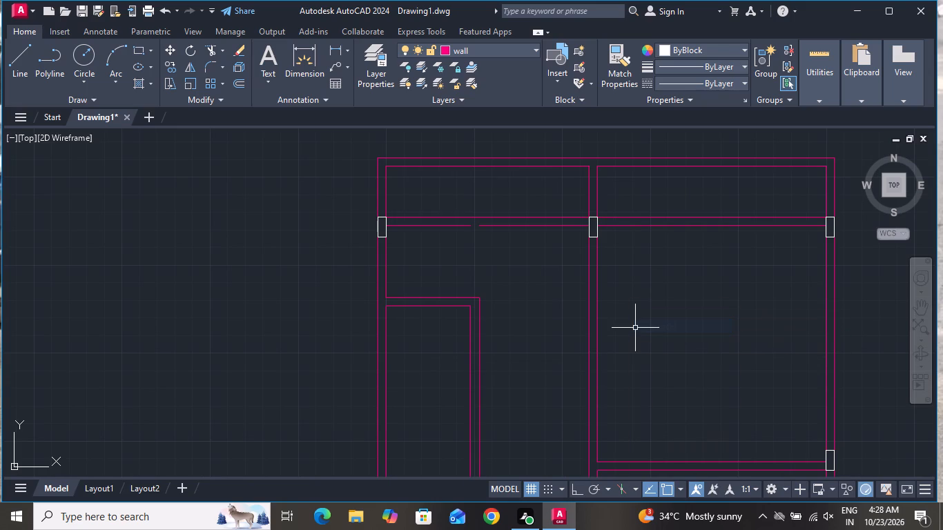
# Extend the upper horizontal wall's lower line to close the gap left of the middle vertical wall.
pyautogui.write('ex')
pyautogui.press('space')
pyautogui.press('space')
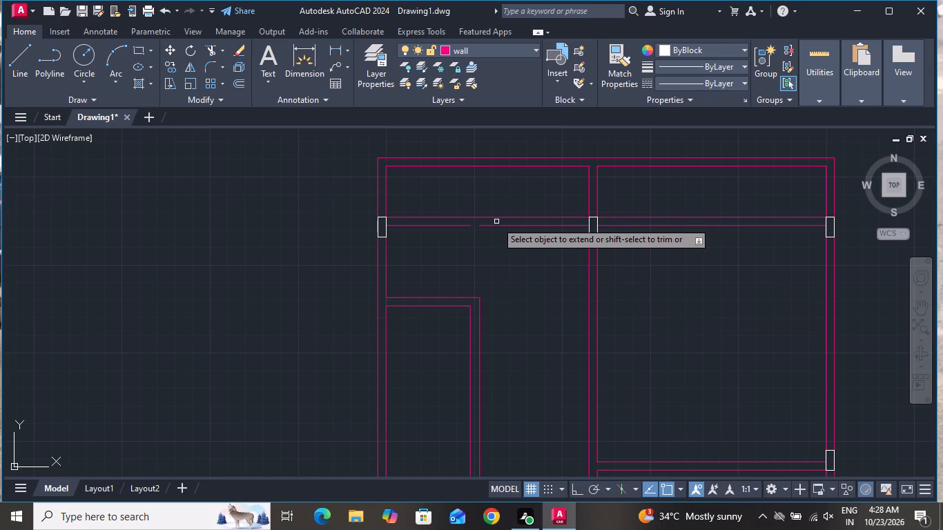
pyautogui.scroll(-1, 485, 227)
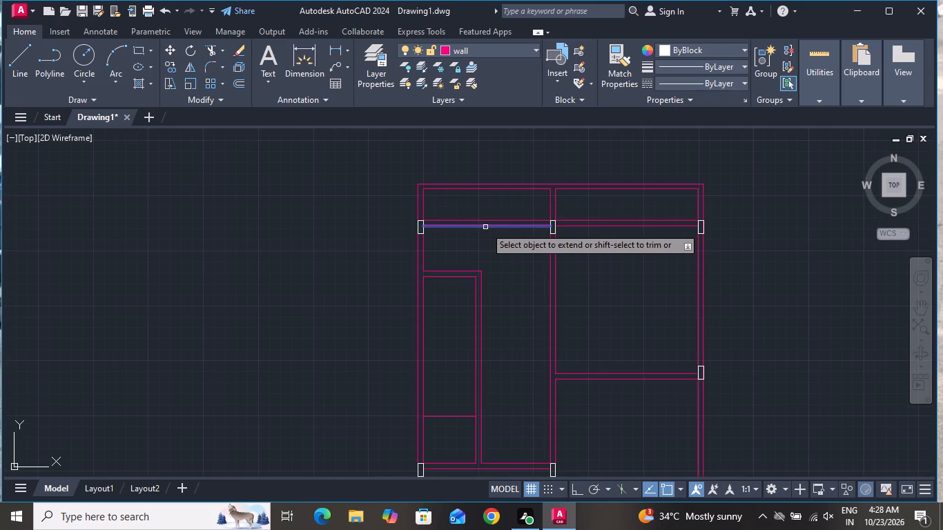
pyautogui.click(485, 226)
pyautogui.rightClick(483, 248)
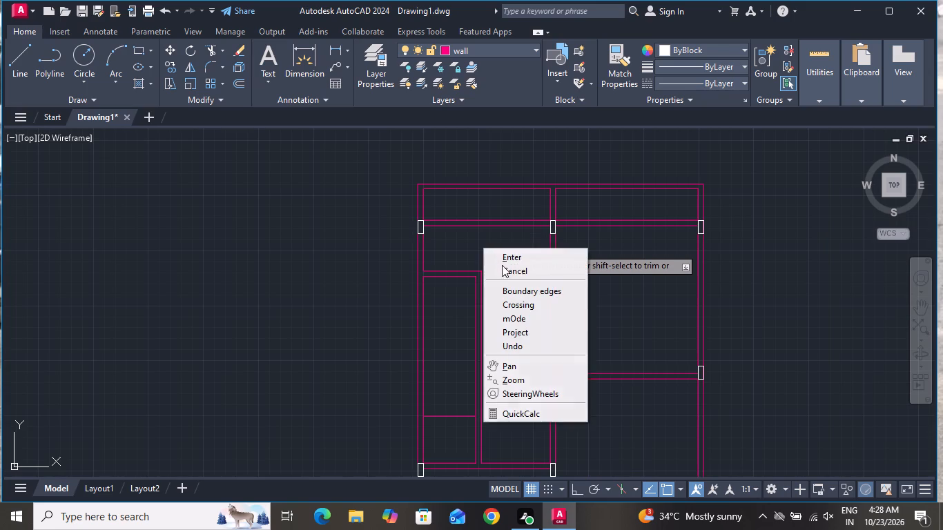
pyautogui.click(503, 267)
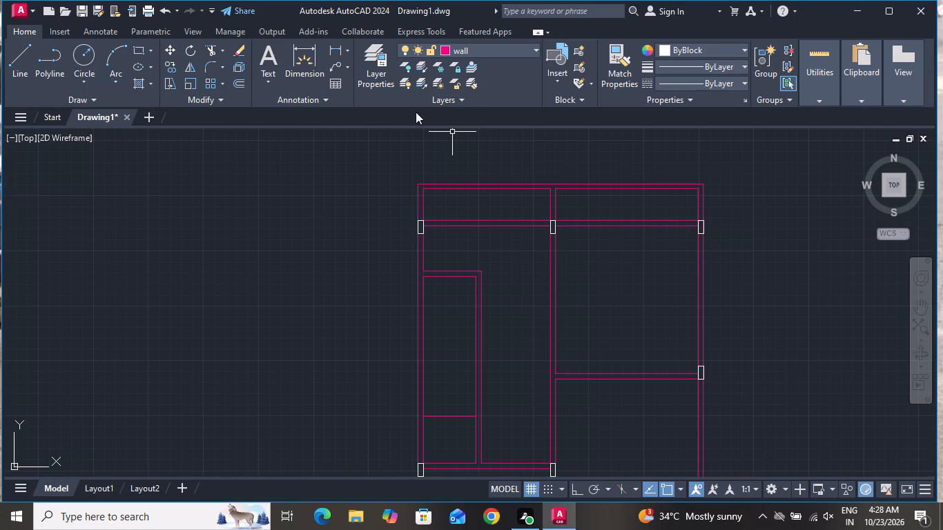
# Check the colour assigned to the column layer, leaving it at index colour 250.
pyautogui.click(465, 43)
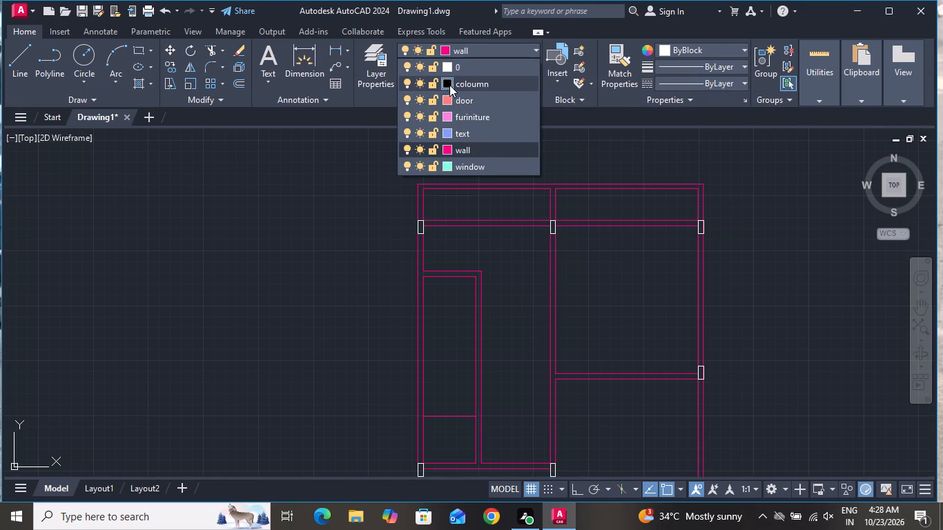
pyautogui.click(443, 79)
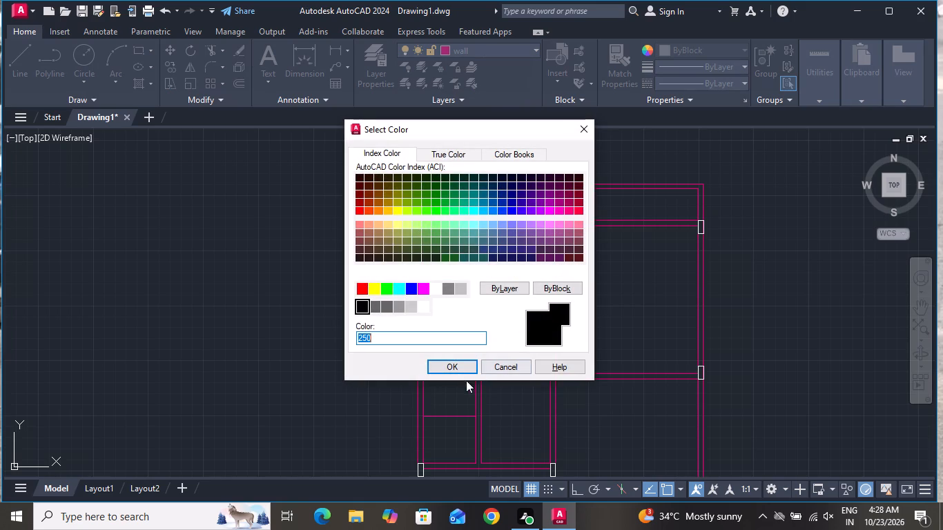
pyautogui.click(463, 370)
# Hatch the three columns along the upper horizontal wall with the SOLID pattern.
pyautogui.scroll(2, 427, 233)
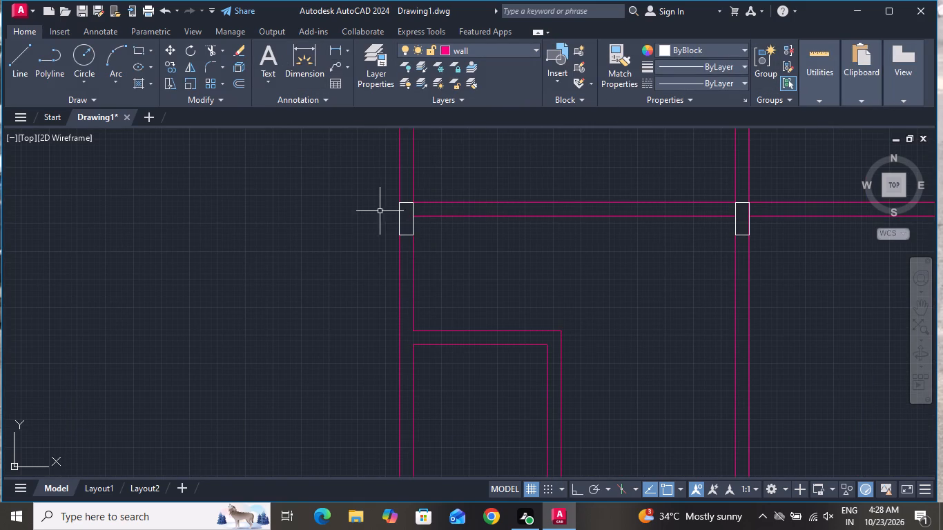
pyautogui.click(143, 86)
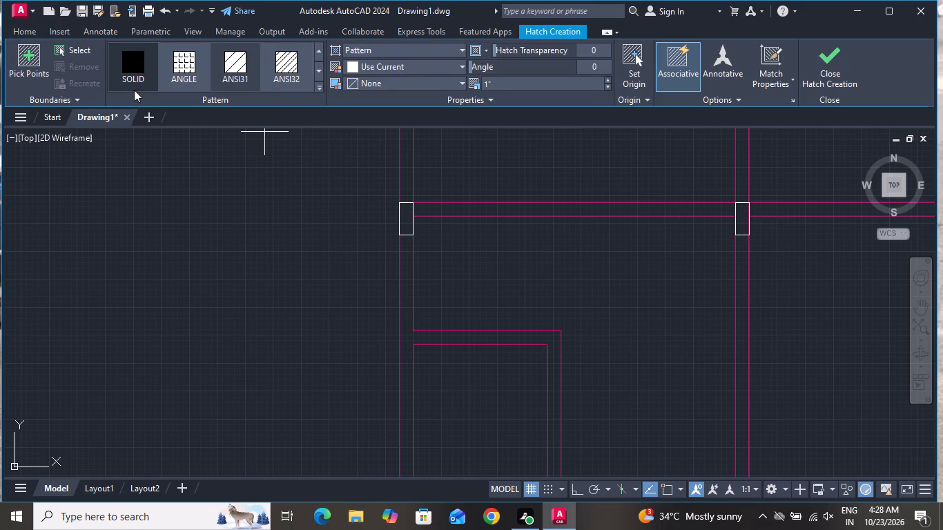
pyautogui.click(128, 63)
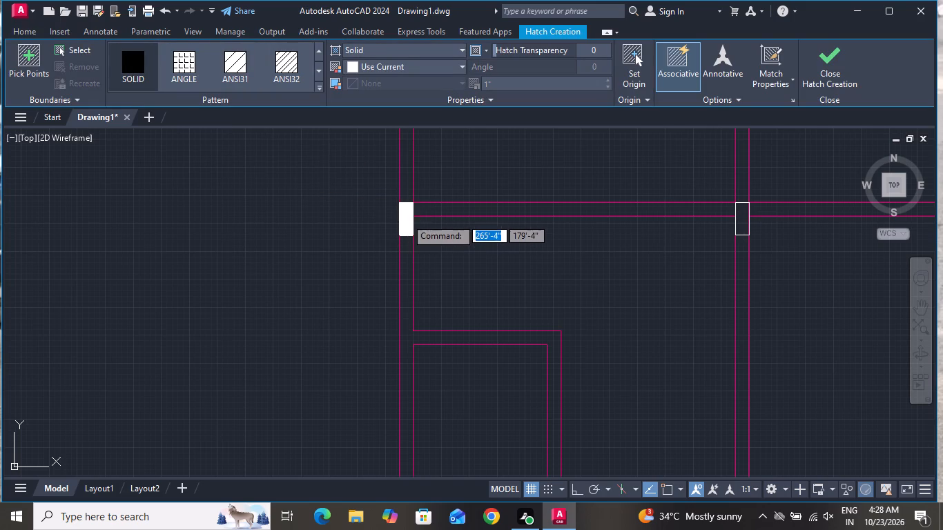
pyautogui.click(406, 218)
pyautogui.scroll(-2, 342, 234)
pyautogui.scroll(2, 503, 228)
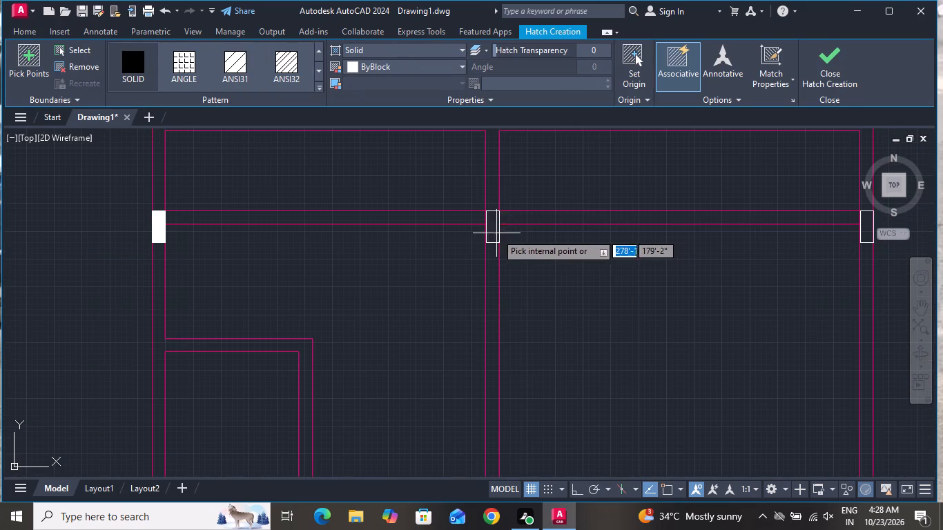
pyautogui.click(493, 233)
pyautogui.scroll(-2, 720, 262)
pyautogui.scroll(3, 784, 255)
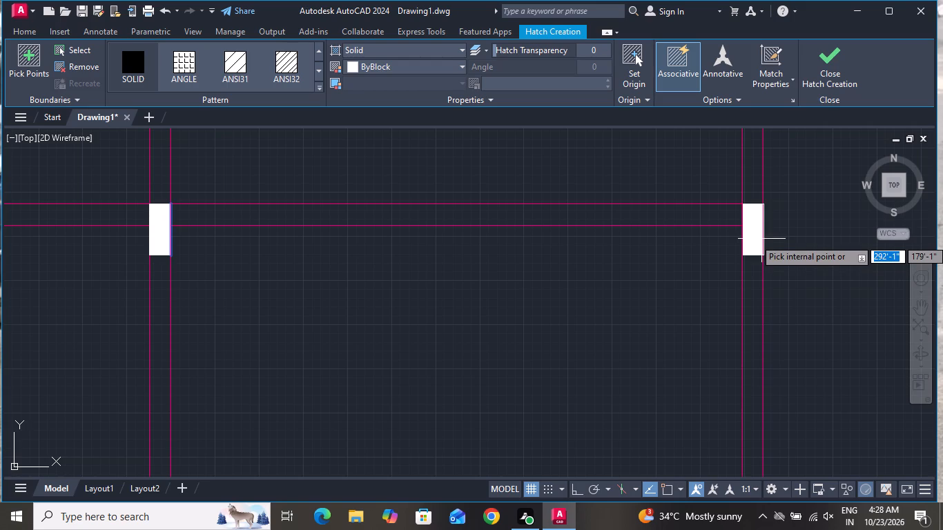
pyautogui.click(761, 238)
# Fill the column at the right end of the right-hand horizontal wall with the solid hatch.
pyautogui.scroll(-4, 686, 262)
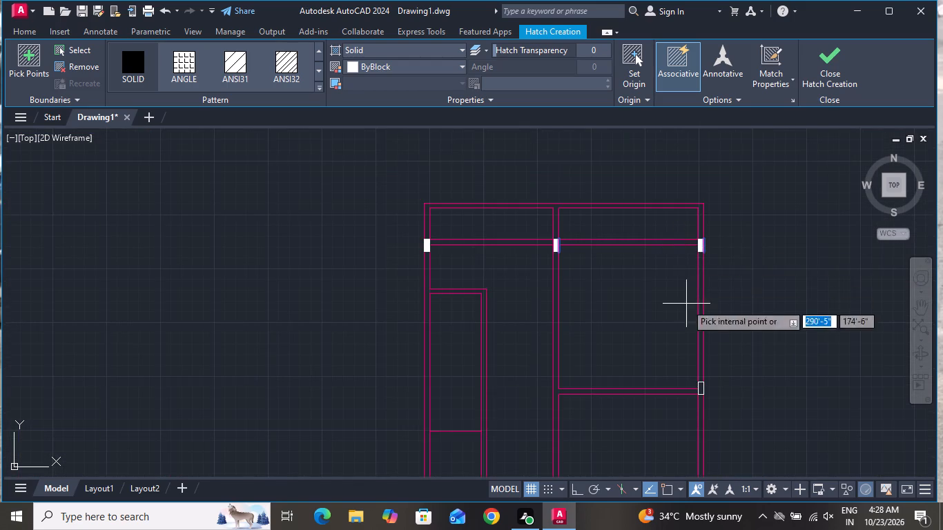
pyautogui.scroll(4, 698, 397)
pyautogui.click(713, 371)
pyautogui.scroll(-3, 695, 304)
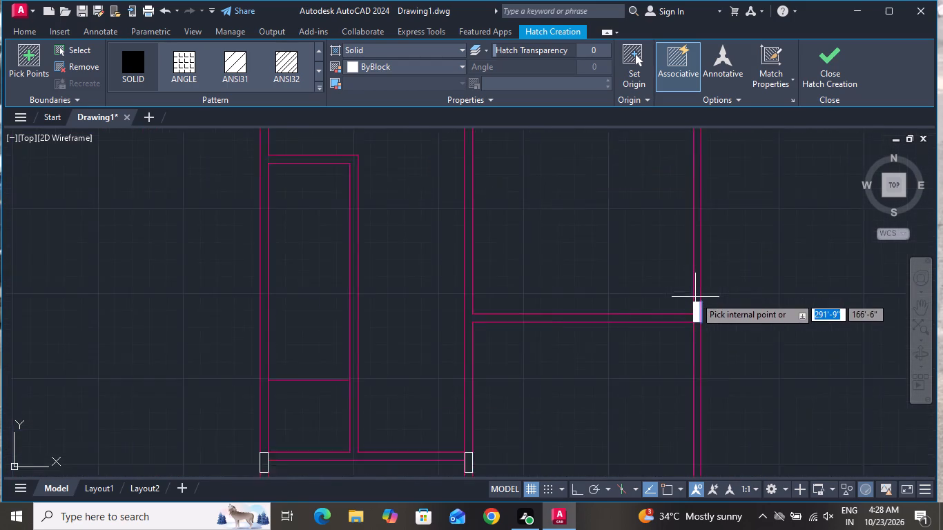
# Fill the columns at both ends of the lower left horizontal wall with the solid hatch.
pyautogui.scroll(-1, 695, 297)
pyautogui.scroll(4, 534, 397)
pyautogui.click(648, 412)
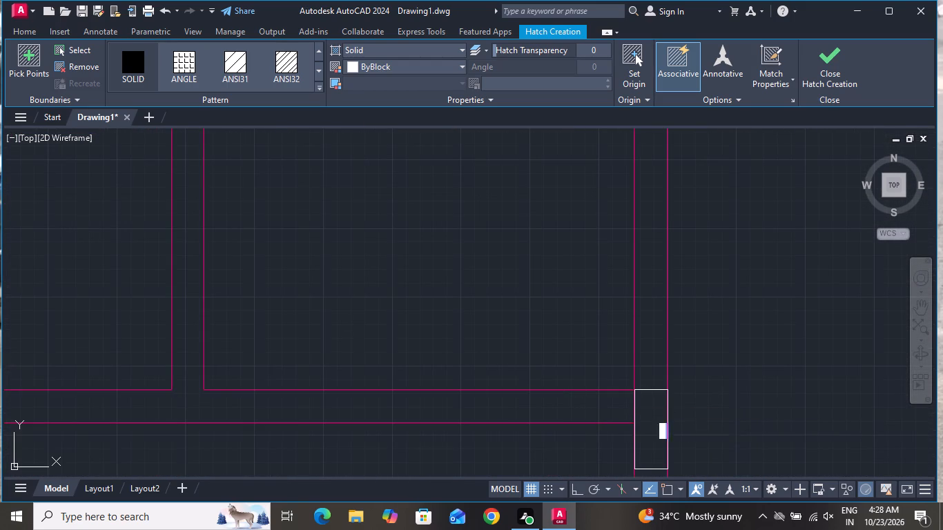
pyautogui.scroll(-5, 641, 347)
pyautogui.scroll(3, 436, 355)
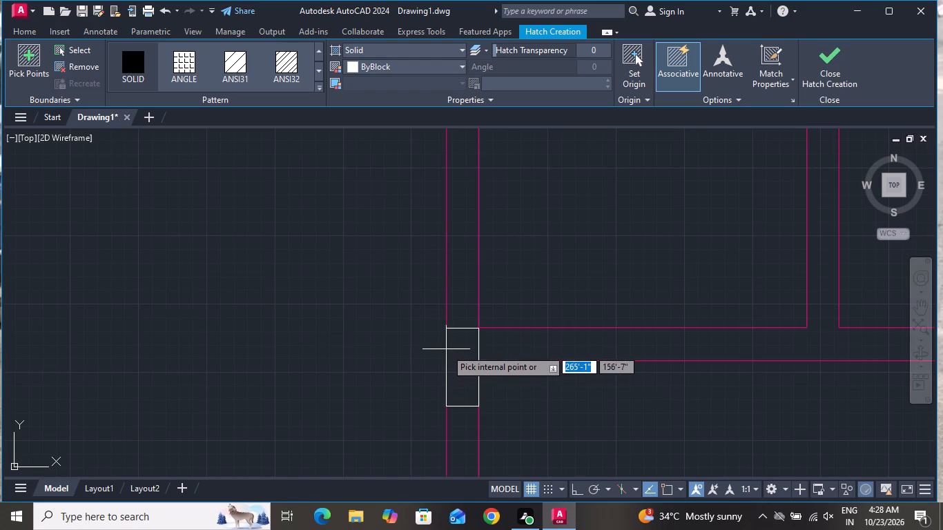
pyautogui.click(454, 349)
# Fill the three columns along the bottom outer wall with the solid hatch: both corners and the central wall junction.
pyautogui.scroll(-5, 503, 213)
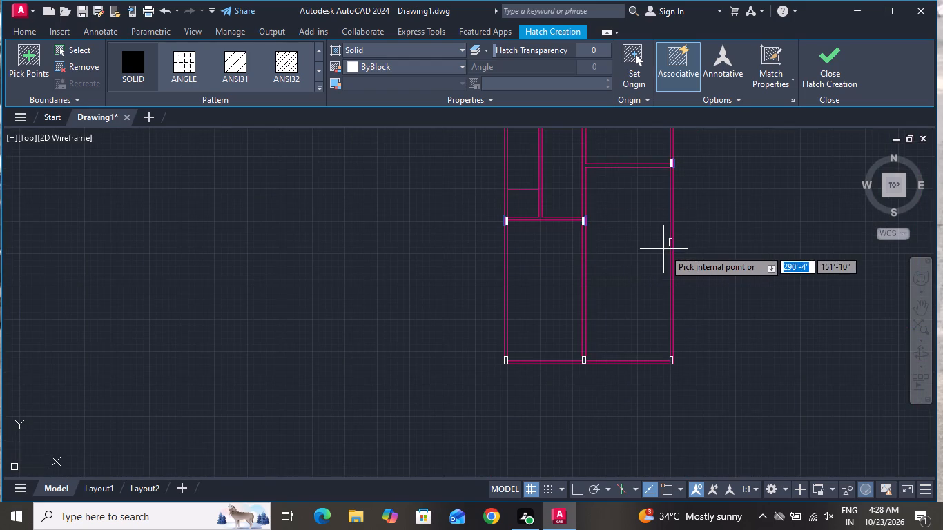
pyautogui.scroll(4, 665, 248)
pyautogui.scroll(-3, 690, 259)
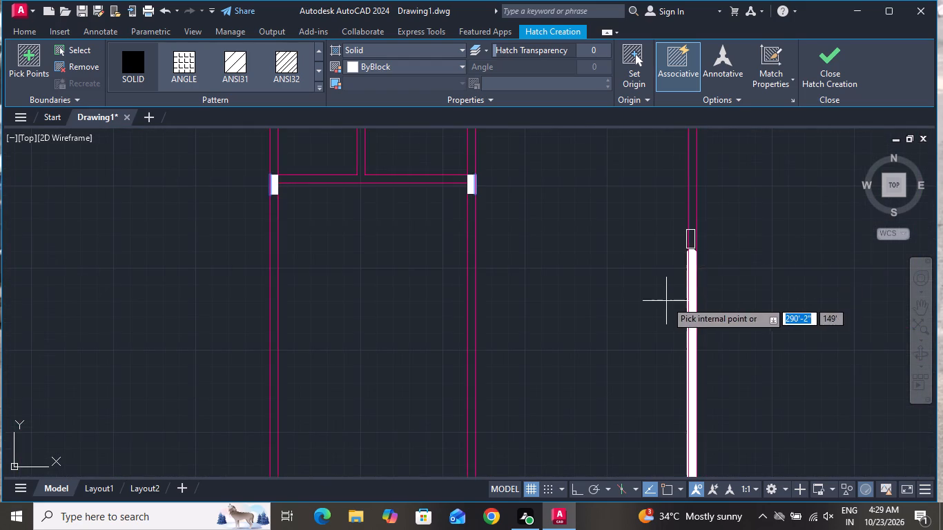
pyautogui.scroll(-2, 656, 308)
pyautogui.scroll(4, 660, 411)
pyautogui.click(715, 336)
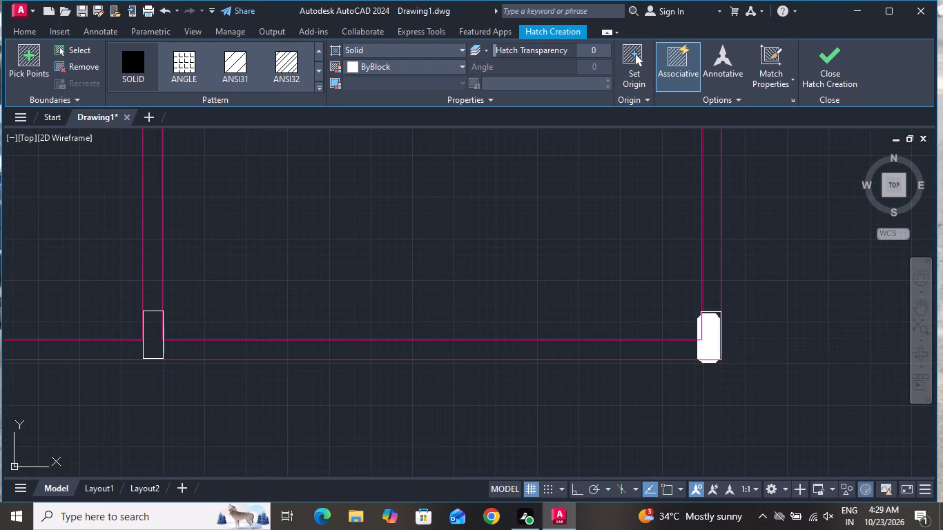
pyautogui.scroll(-2, 696, 383)
pyautogui.scroll(3, 452, 371)
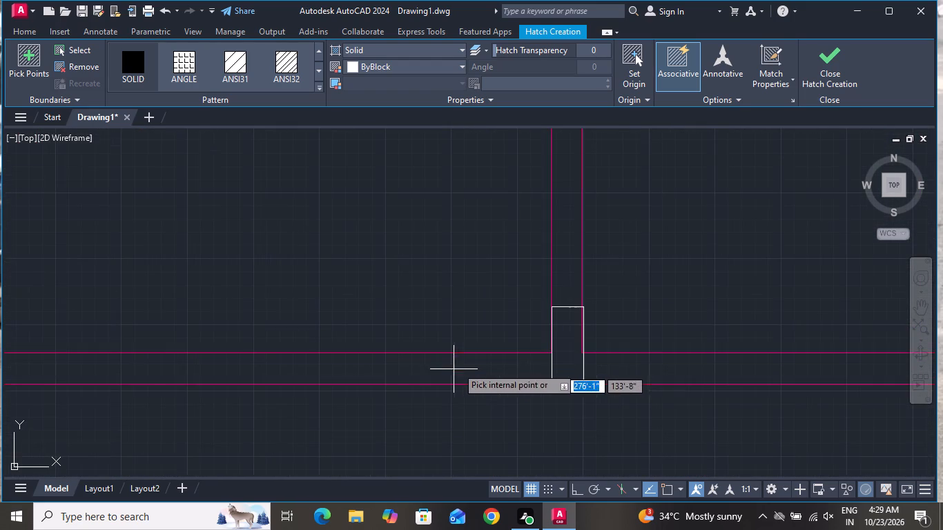
pyautogui.click(566, 357)
pyautogui.scroll(-4, 567, 377)
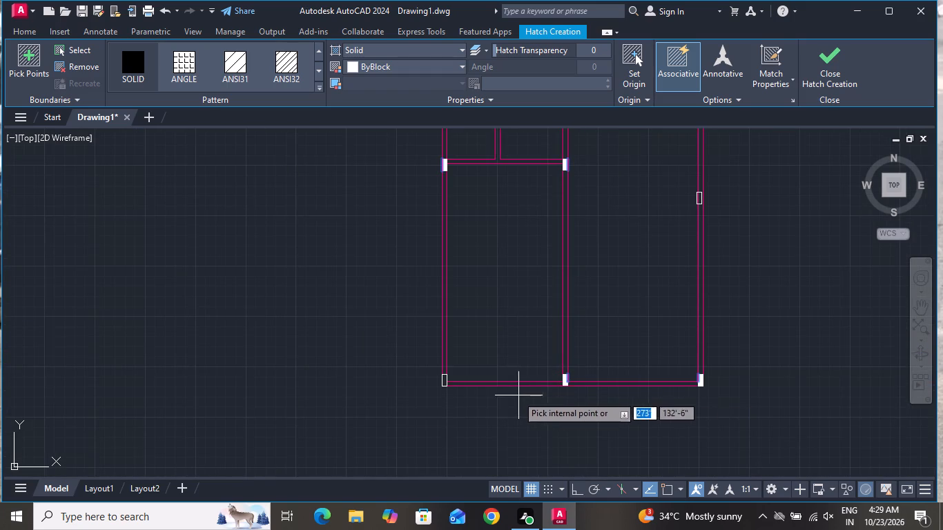
pyautogui.scroll(4, 431, 376)
pyautogui.click(491, 385)
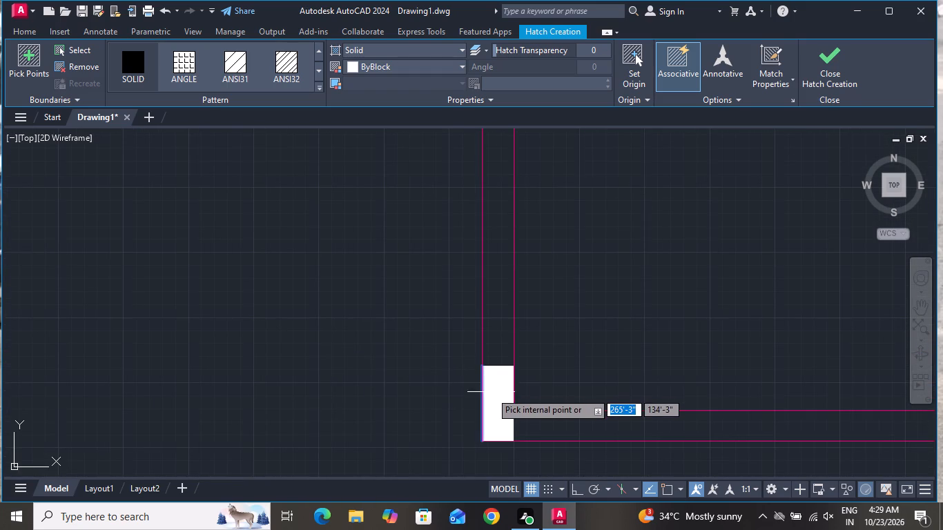
# Set the column hatch colour to black (0,0,0) and finish the hatch.
pyautogui.scroll(-6, 492, 397)
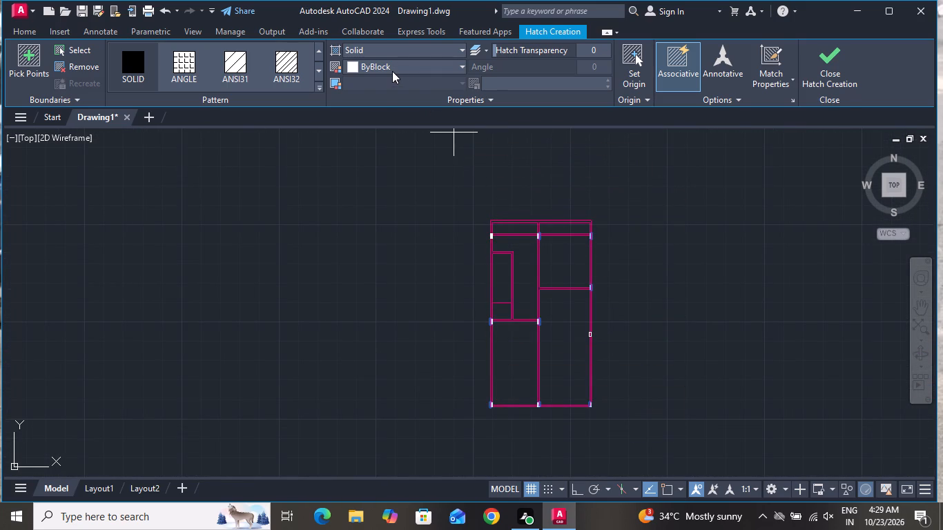
pyautogui.click(392, 70)
pyautogui.click(353, 113)
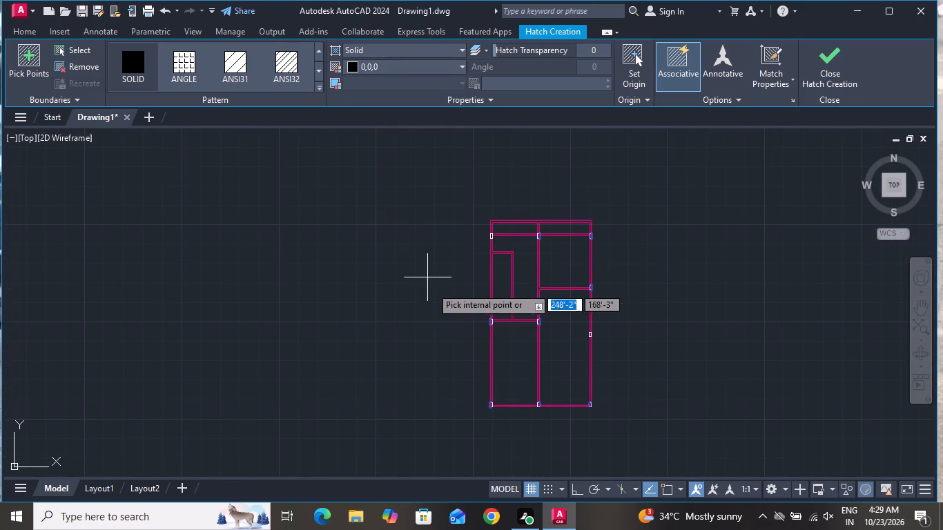
pyautogui.press('Escape')
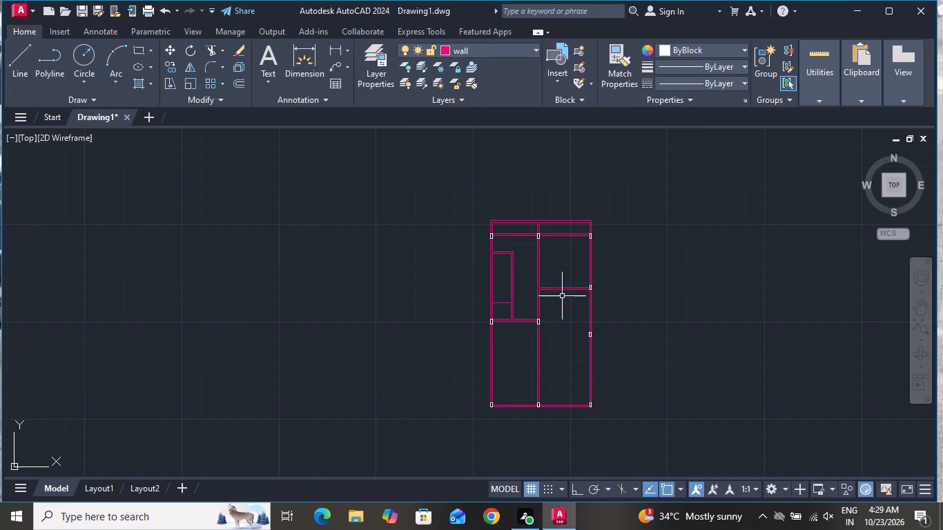
# Copy the outline of the middle column on the upper horizontal wall about 19'-4" to the right, outside the plan.
pyautogui.scroll(1, 589, 240)
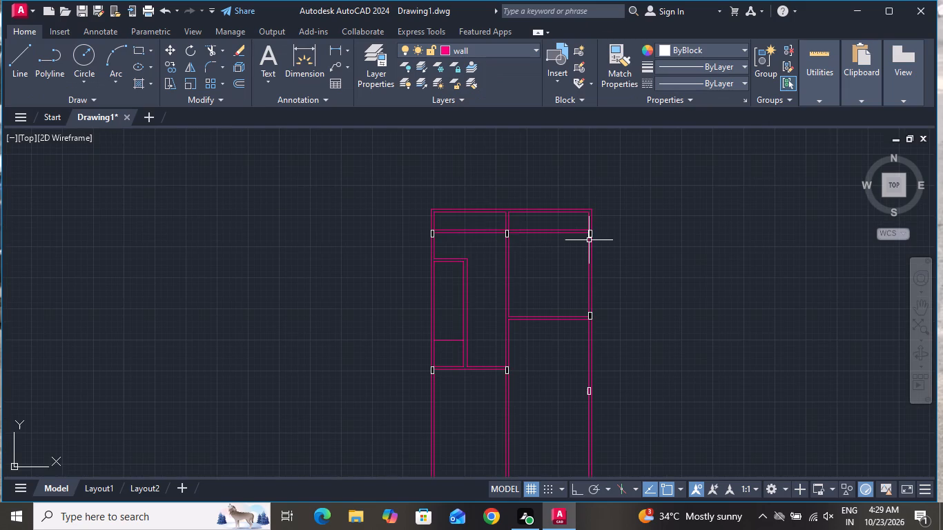
pyautogui.scroll(4, 587, 219)
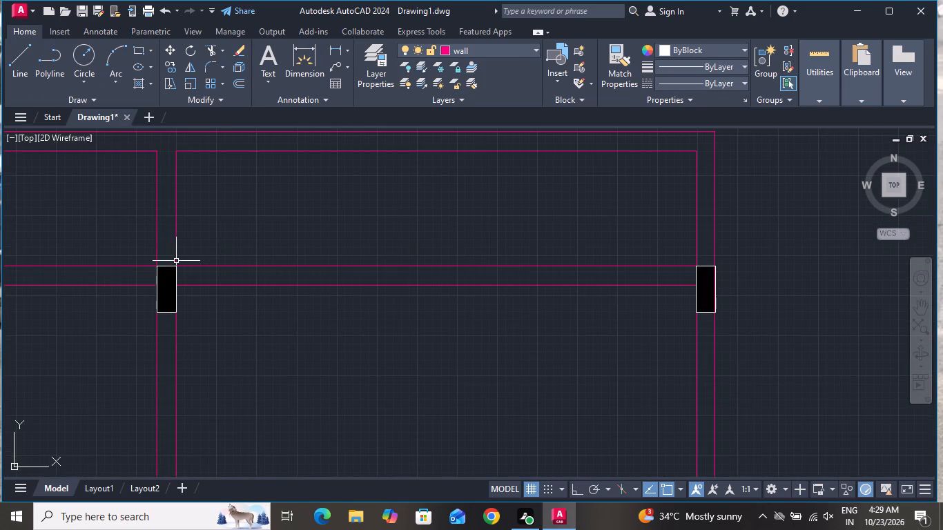
pyautogui.click(164, 268)
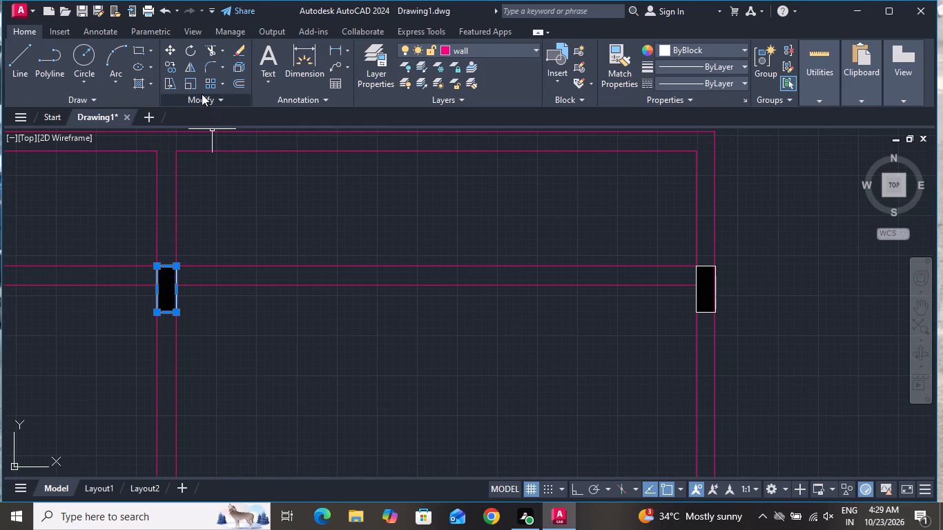
pyautogui.click(174, 68)
pyautogui.click(168, 309)
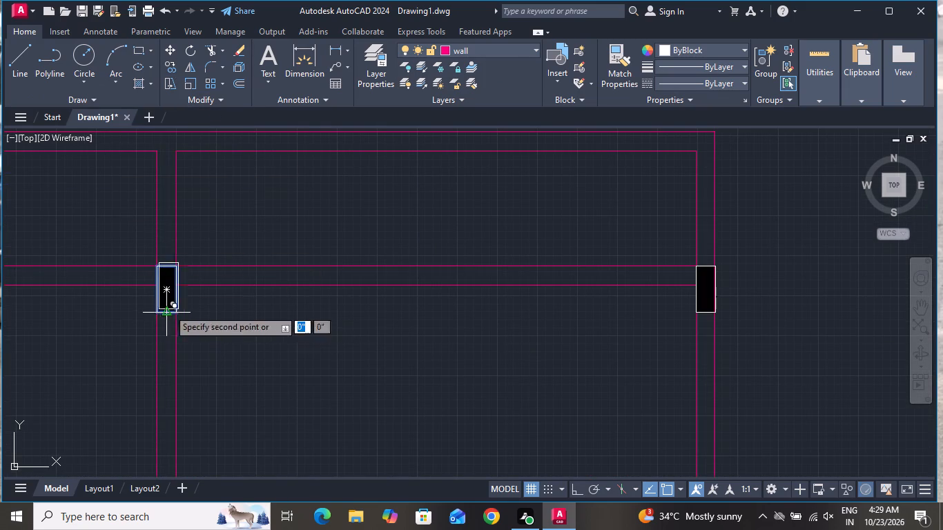
pyautogui.scroll(-2, 551, 328)
pyautogui.click(691, 318)
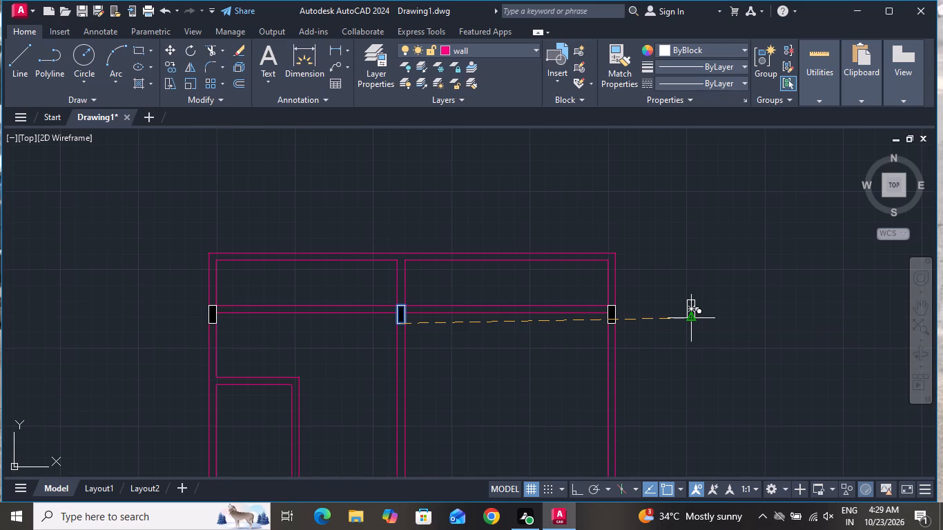
pyautogui.click(691, 320)
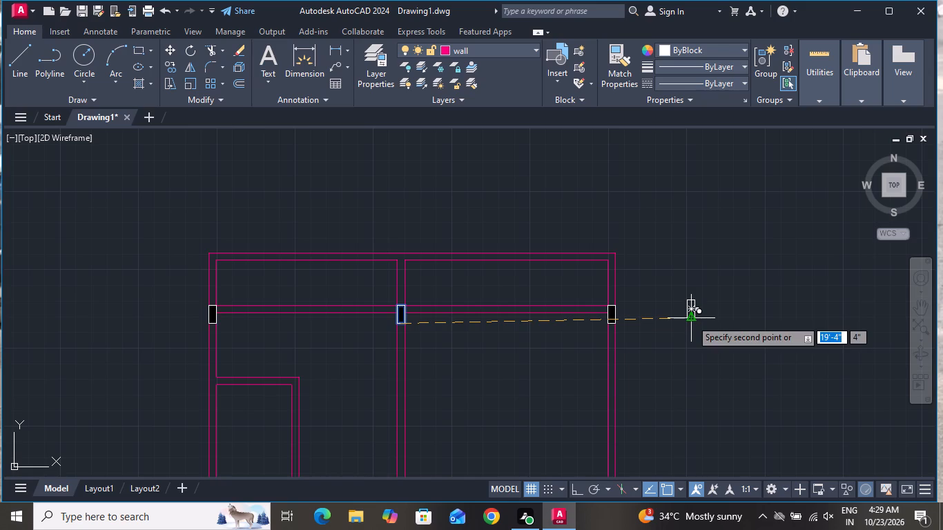
pyautogui.rightClick(691, 320)
pyautogui.click(722, 142)
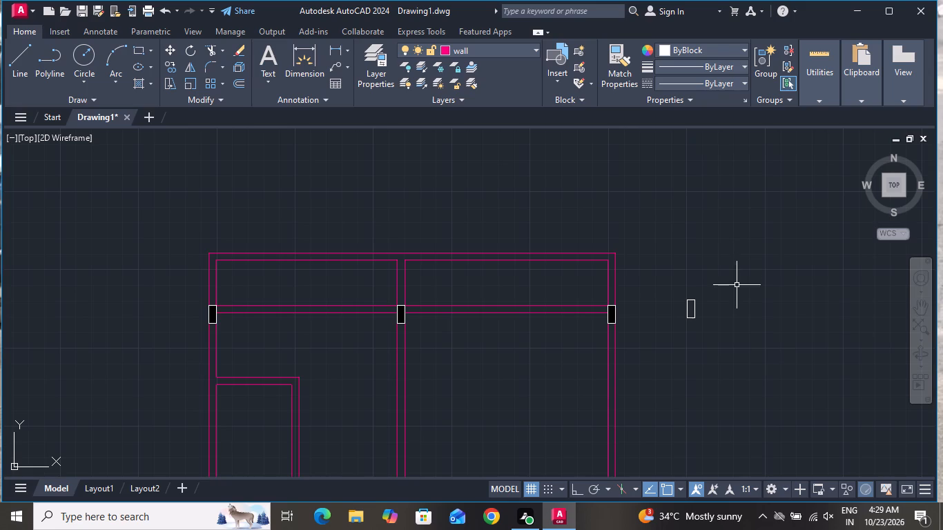
# Rotate the copied column outline a quarter turn with Ortho on, so that it lies horizontally.
pyautogui.click(735, 286)
pyautogui.click(688, 337)
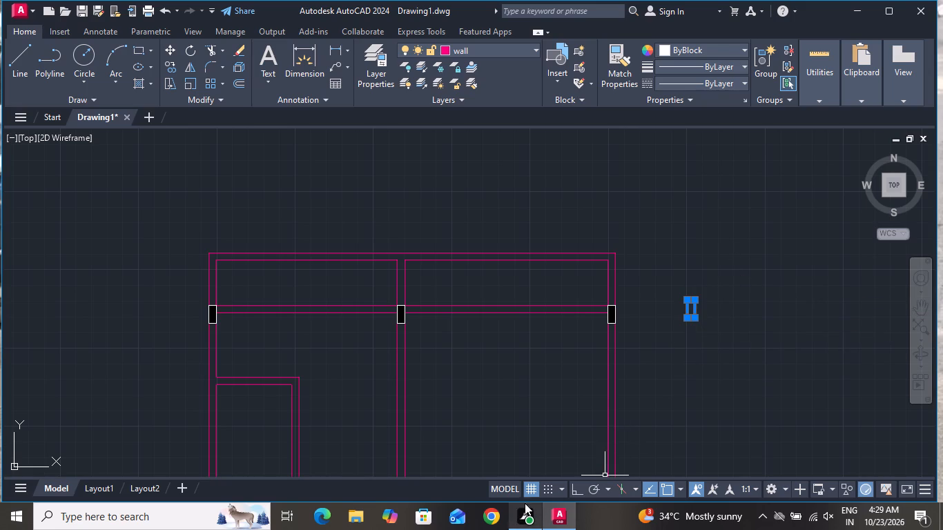
pyautogui.click(580, 489)
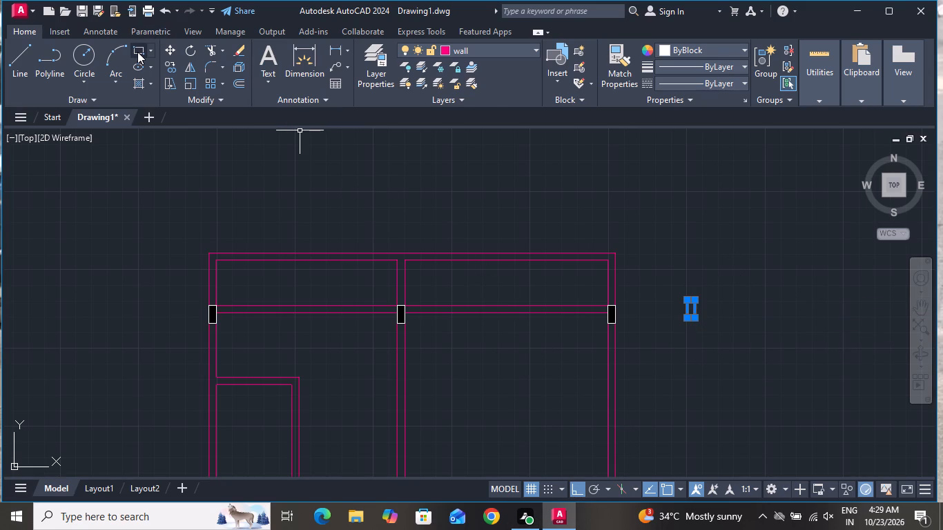
pyautogui.click(199, 49)
pyautogui.click(191, 48)
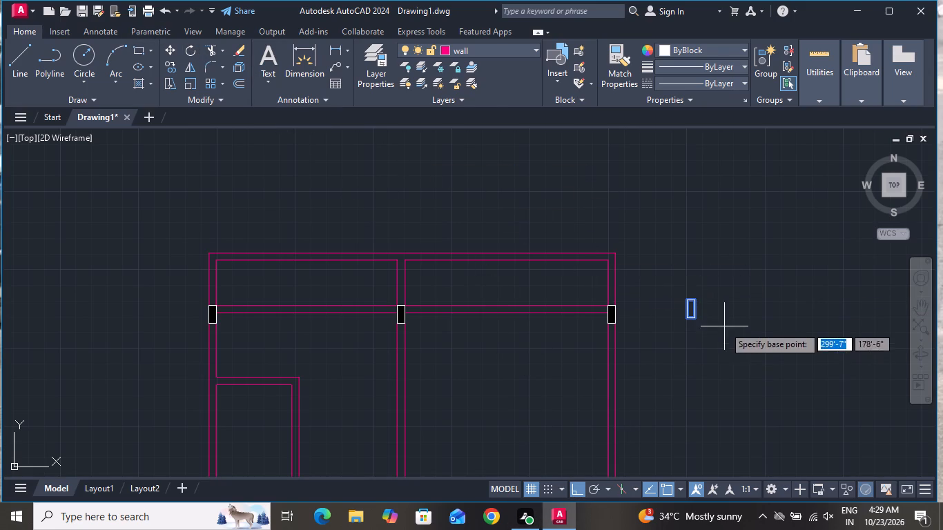
pyautogui.click(683, 293)
pyautogui.click(671, 338)
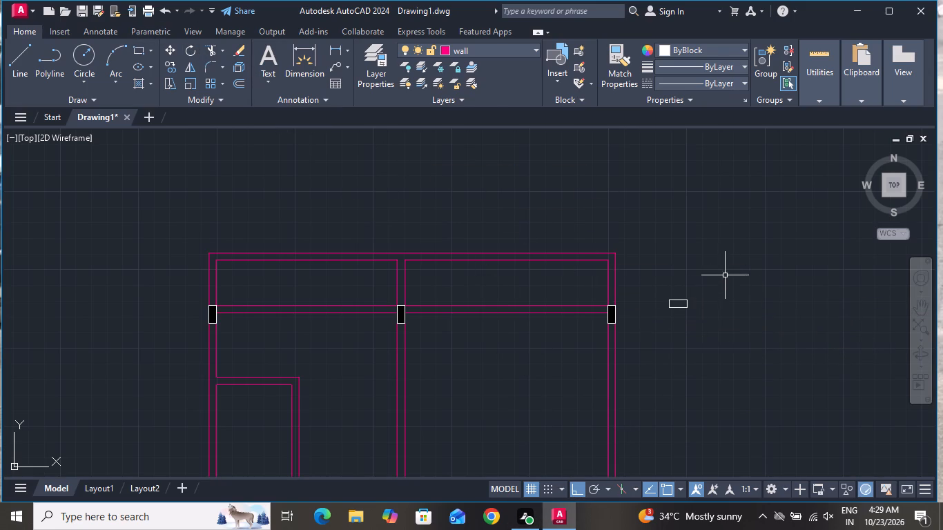
# With Ortho off, copy the horizontal column outline to the junction of the central vertical wall and the right-hand horizontal wall.
pyautogui.click(725, 275)
pyautogui.click(649, 320)
pyautogui.click(579, 484)
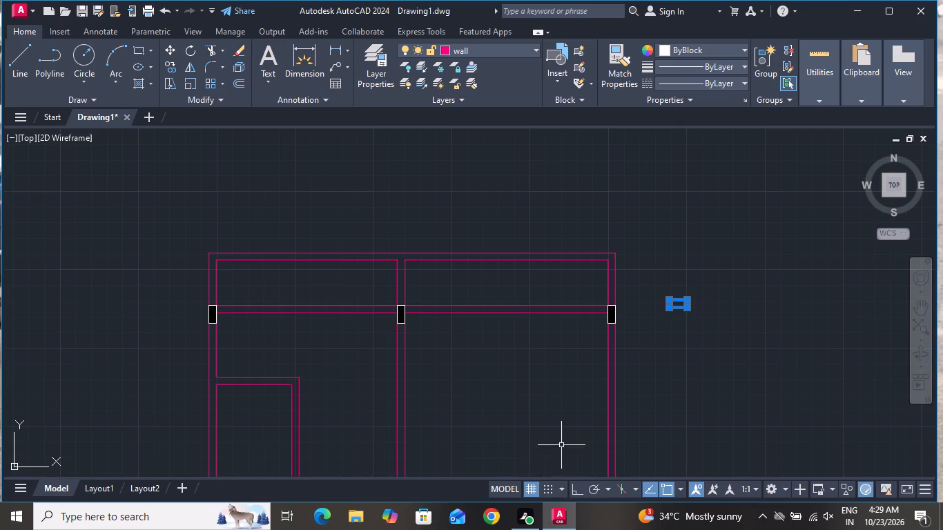
pyautogui.click(176, 64)
pyautogui.click(659, 307)
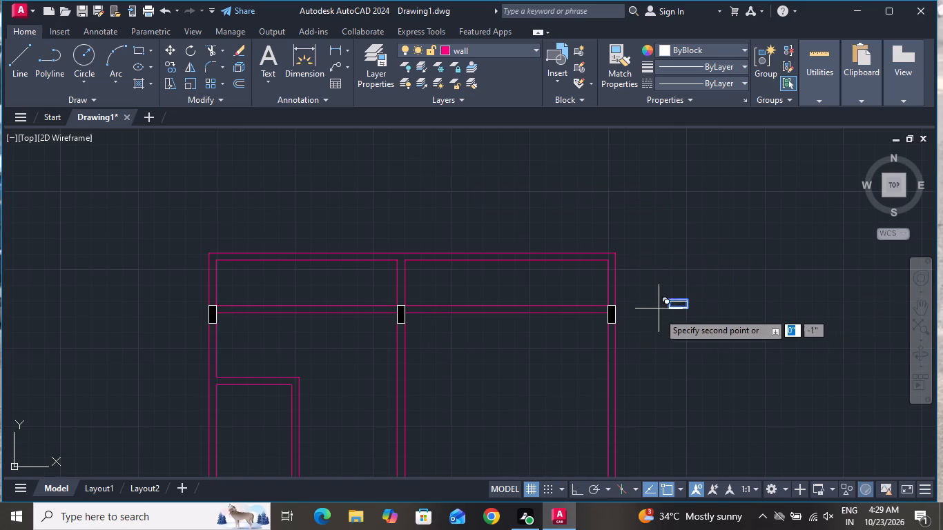
pyautogui.scroll(-2, 503, 323)
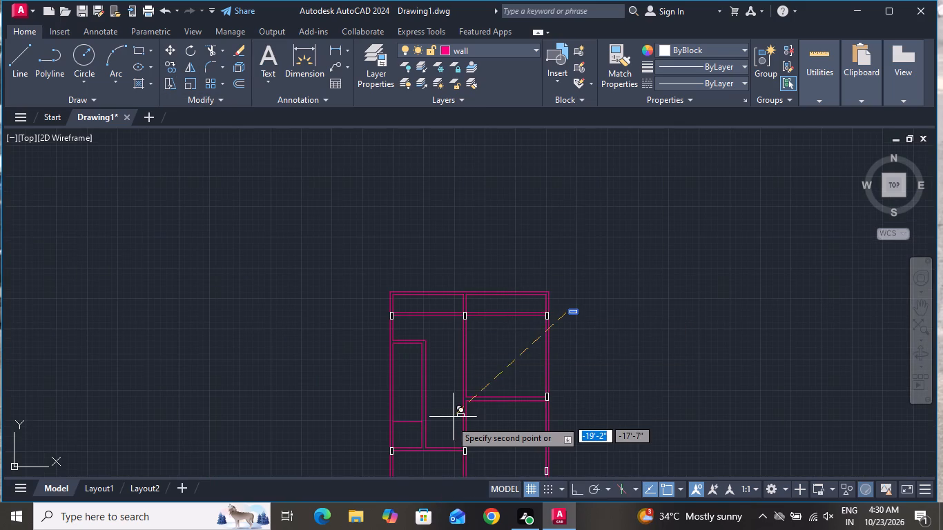
pyautogui.scroll(3, 451, 424)
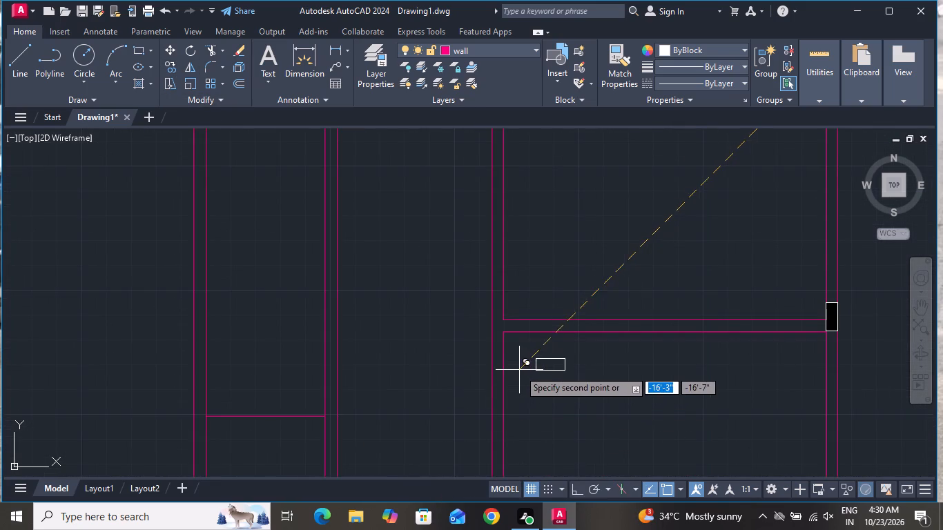
pyautogui.scroll(2, 492, 323)
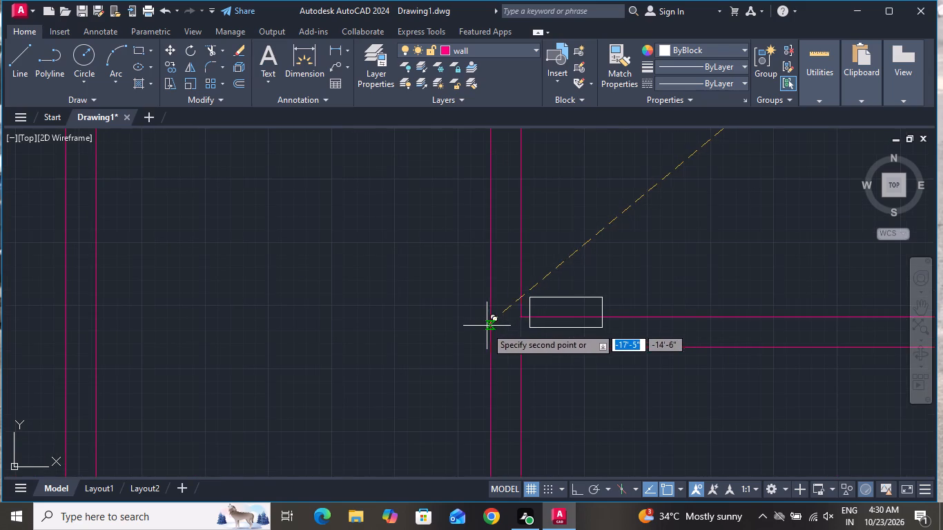
pyautogui.click(447, 346)
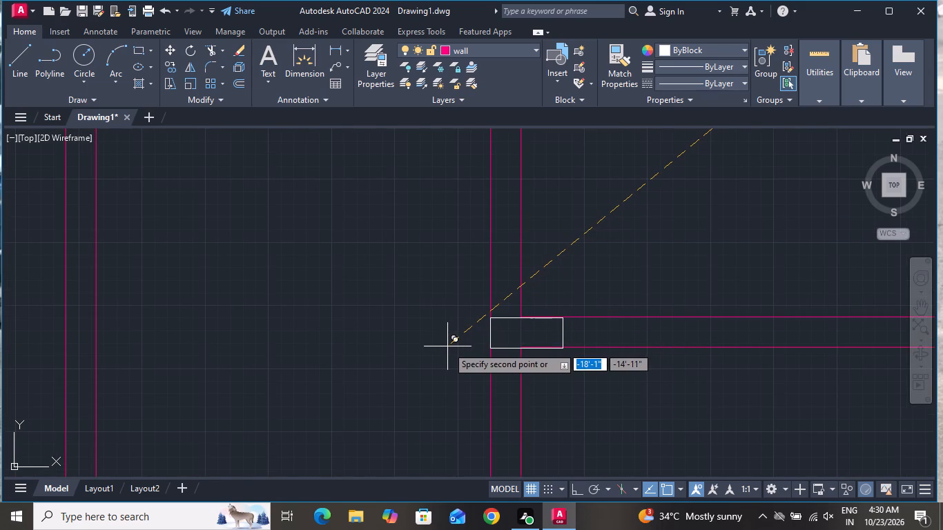
pyautogui.scroll(-3, 447, 318)
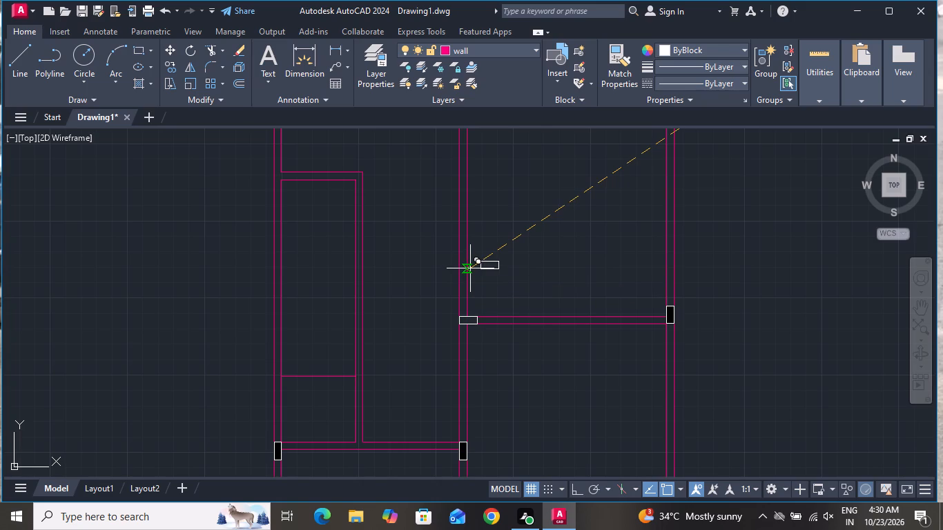
pyautogui.rightClick(513, 293)
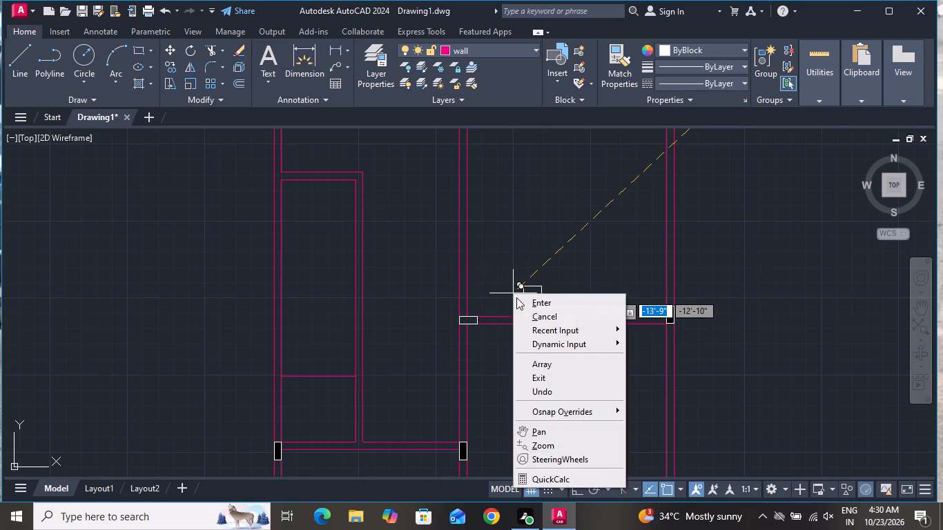
pyautogui.click(534, 320)
# Fill the horizontal column at the central wall junction with the black (0,0,0) solid hatch.
pyautogui.click(137, 86)
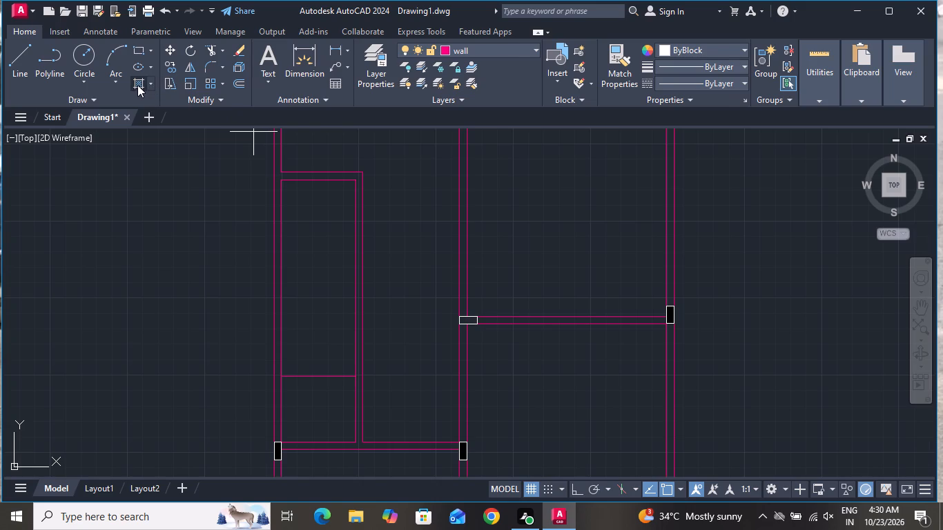
pyautogui.click(135, 75)
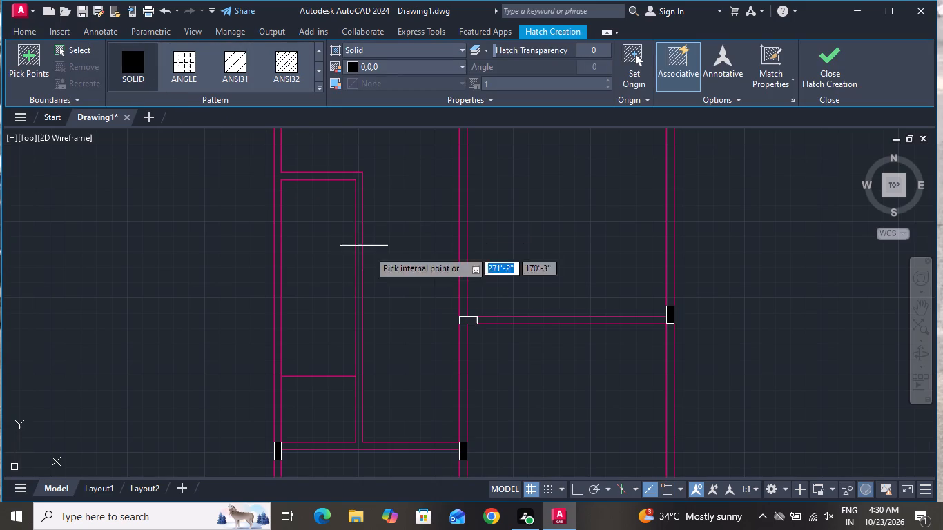
pyautogui.click(462, 317)
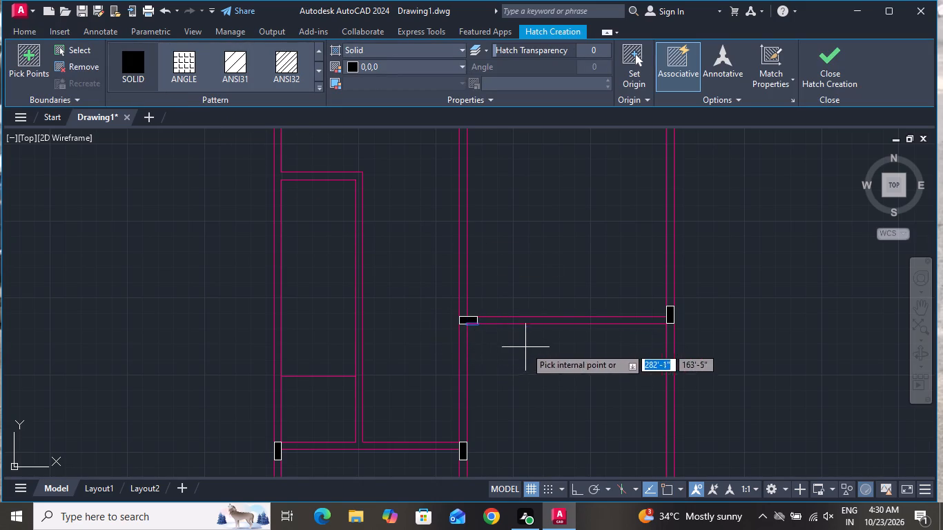
pyautogui.rightClick(550, 370)
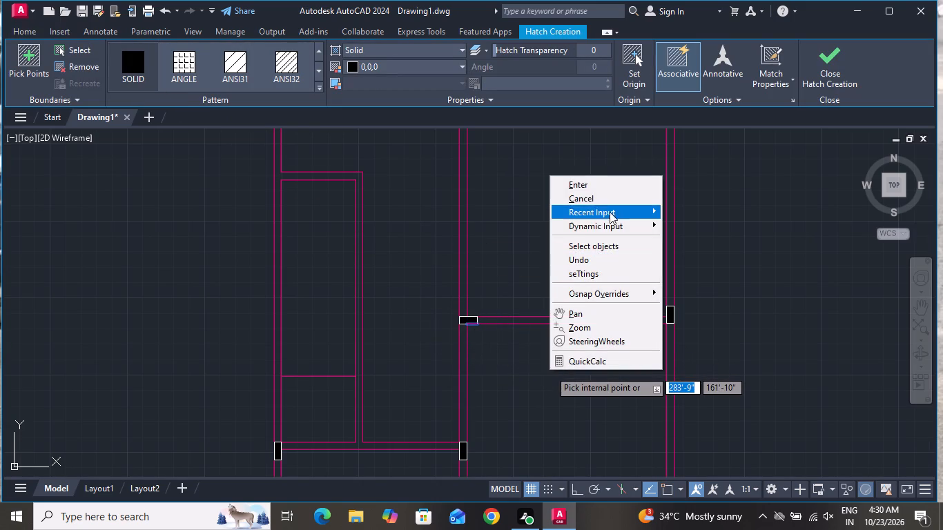
pyautogui.click(607, 191)
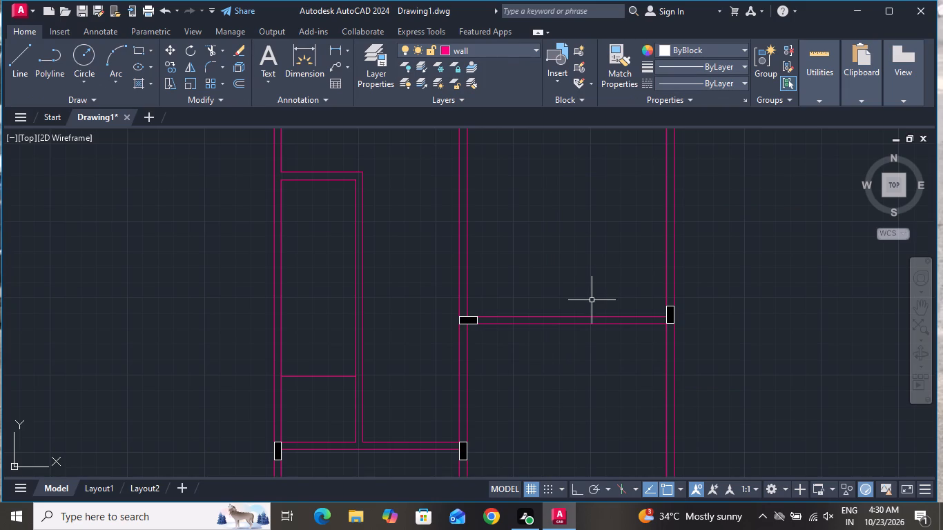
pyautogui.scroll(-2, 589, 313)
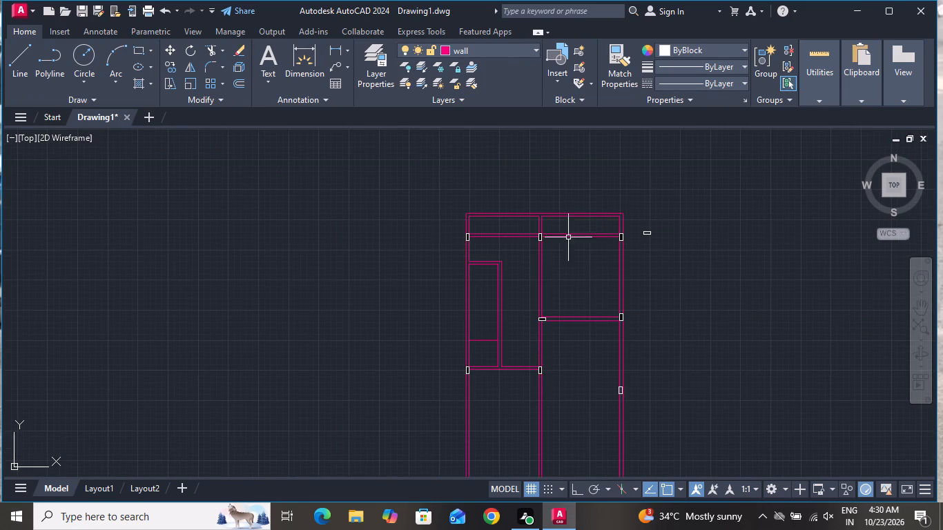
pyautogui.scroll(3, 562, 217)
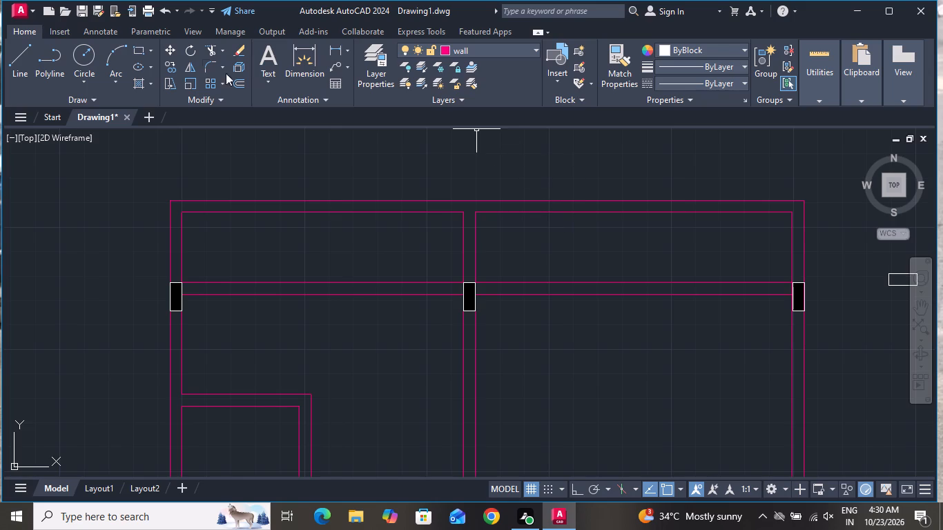
# Draw a rectangle about 7" wide spanning the thickness of the top outer wall, a short distance in from the plan's upper-left corner.
pyautogui.click(144, 50)
pyautogui.scroll(2, 200, 197)
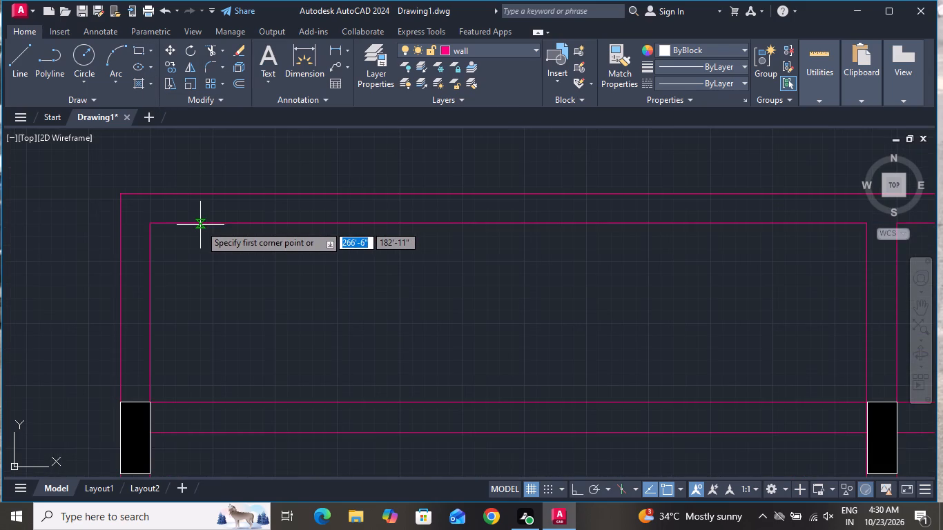
pyautogui.click(193, 222)
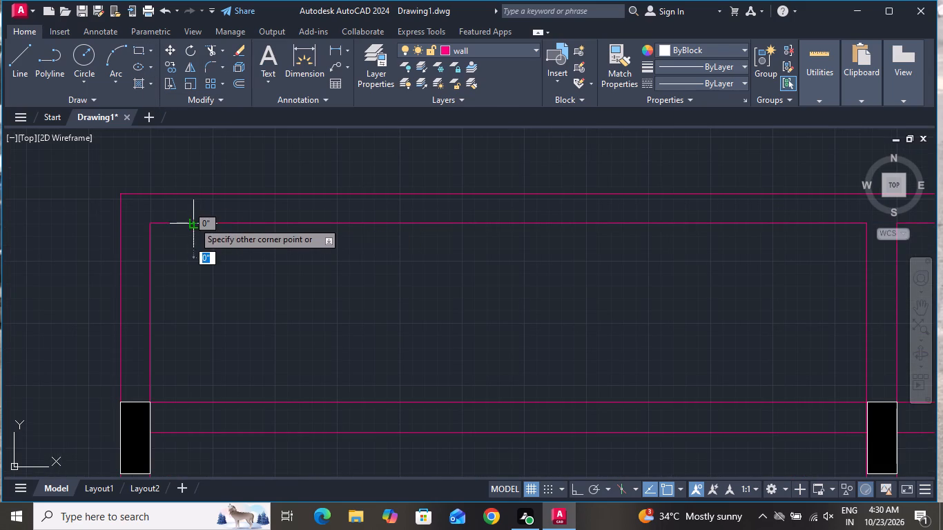
pyautogui.click(227, 194)
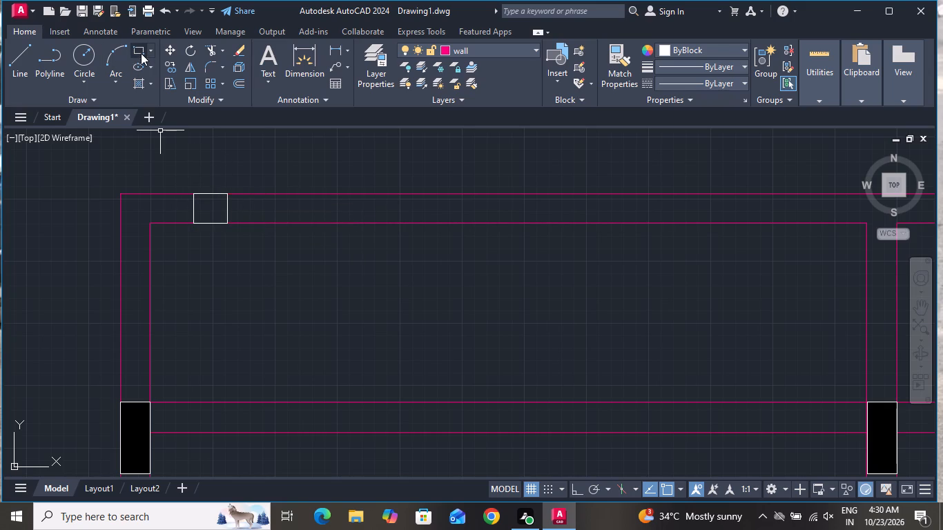
# Draw a rectangle about 6" by 6" spanning the top outer wall's thickness, just left of the central vertical wall.
pyautogui.click(141, 53)
pyautogui.scroll(-2, 211, 170)
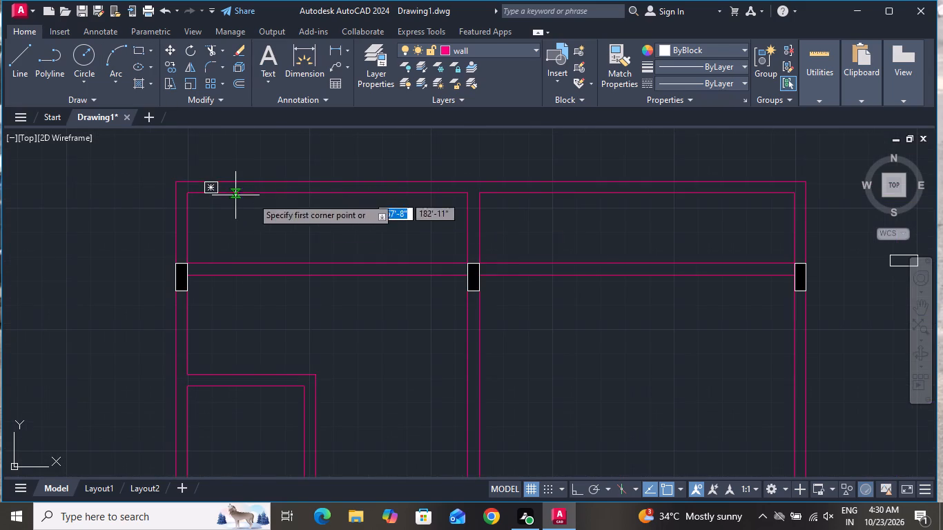
pyautogui.scroll(2, 462, 195)
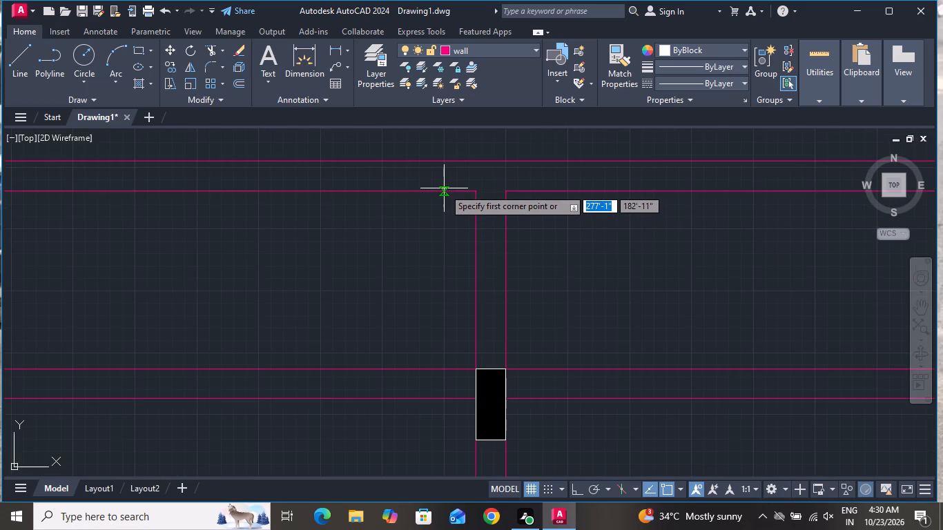
pyautogui.click(445, 193)
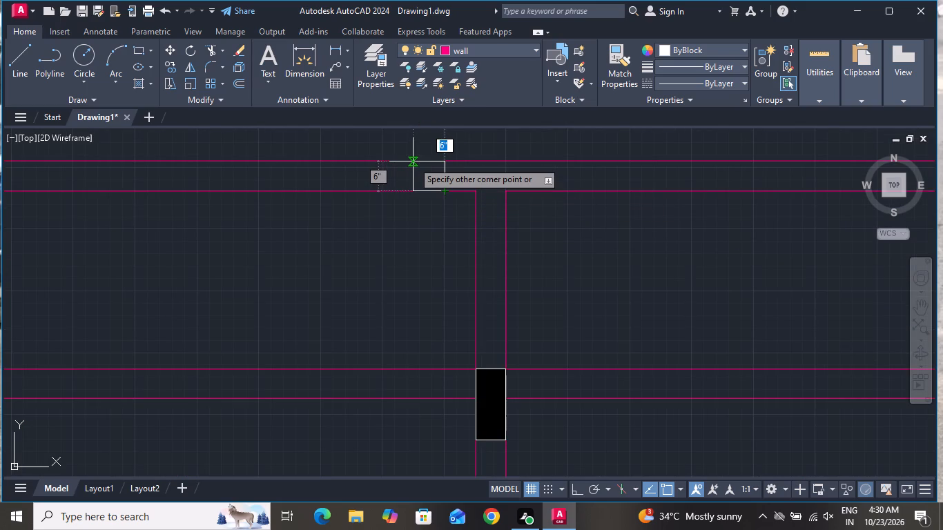
pyautogui.click(413, 161)
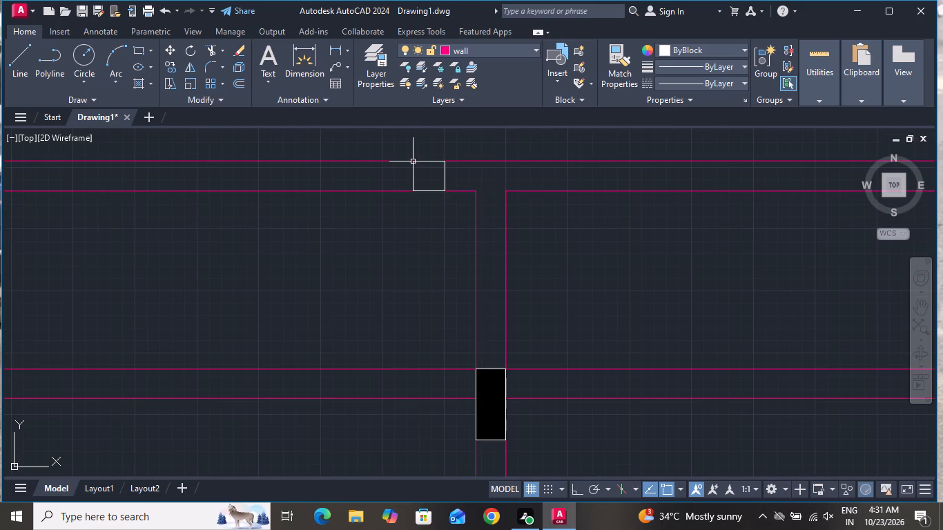
# Draw a rectangle about 7" wide spanning the top outer wall's thickness, just right of the central vertical wall.
pyautogui.click(135, 51)
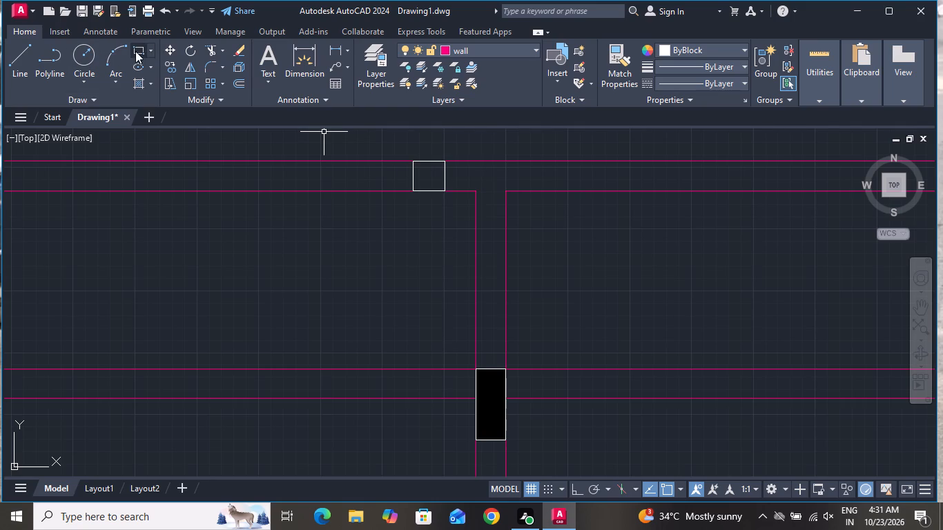
pyautogui.click(567, 192)
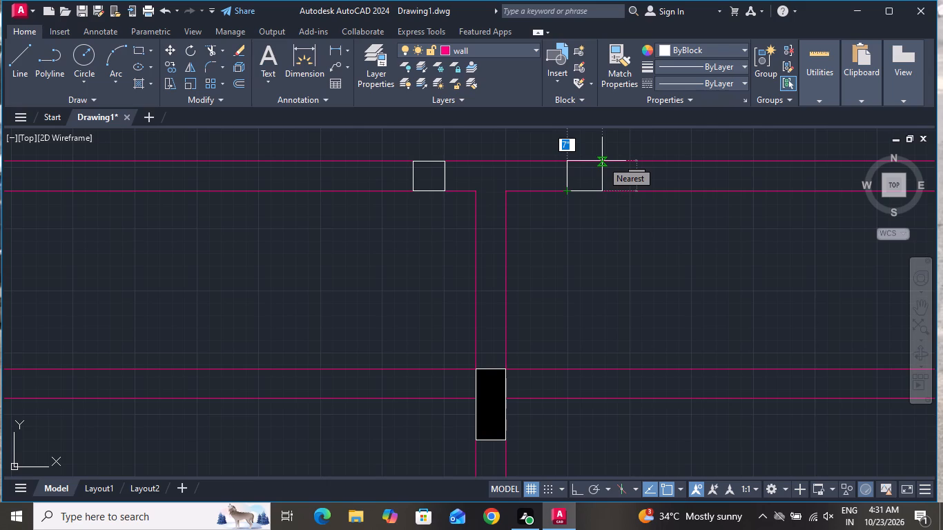
pyautogui.click(602, 161)
# Draw another small rectangle across the top outer wall near the plan's upper-right corner.
pyautogui.scroll(-2, 584, 193)
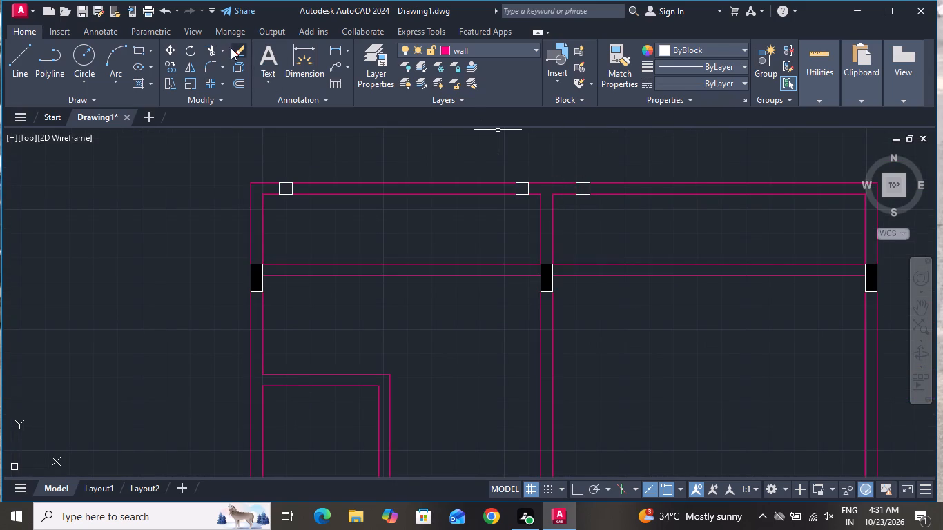
pyautogui.click(137, 46)
pyautogui.scroll(-2, 190, 130)
pyautogui.scroll(3, 451, 150)
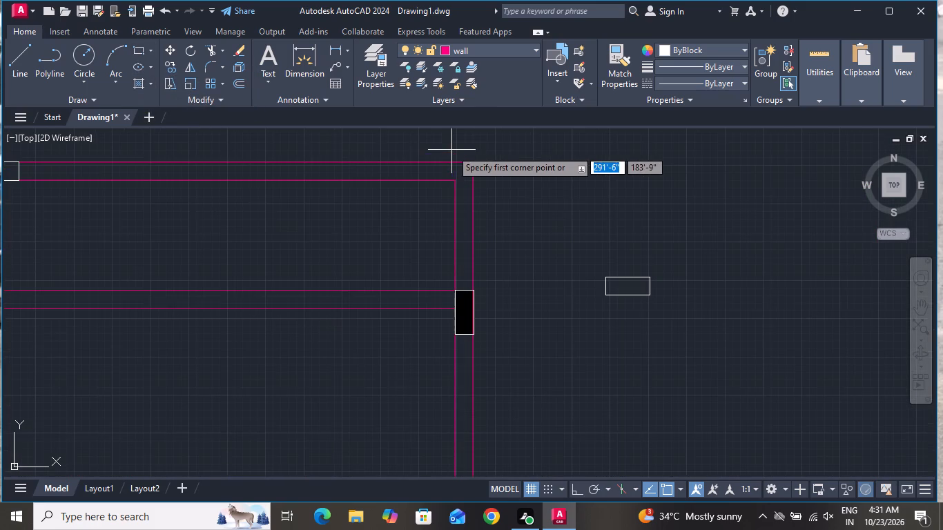
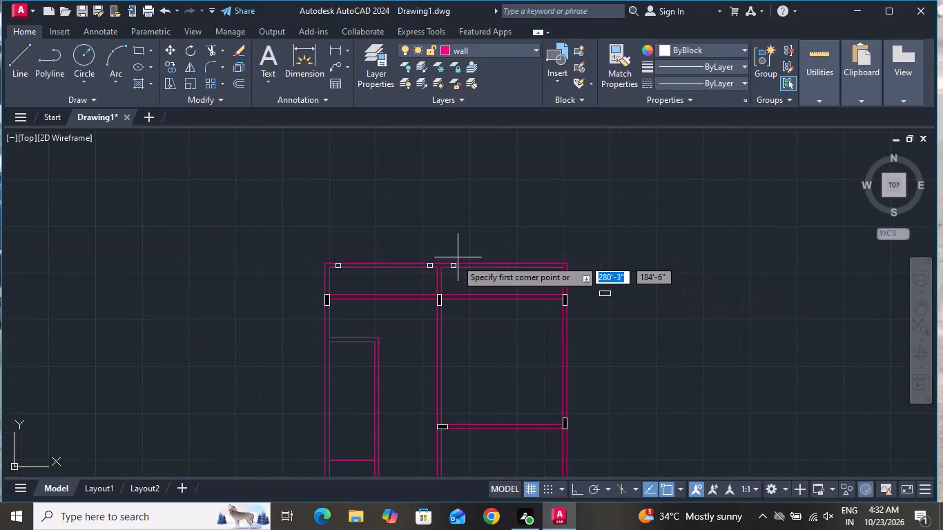
# Draw a rectangle about 7" wide spanning the top outer wall's thickness, a short distance in from the plan's upper-right corner.
pyautogui.scroll(3, 455, 262)
pyautogui.scroll(-1, 515, 289)
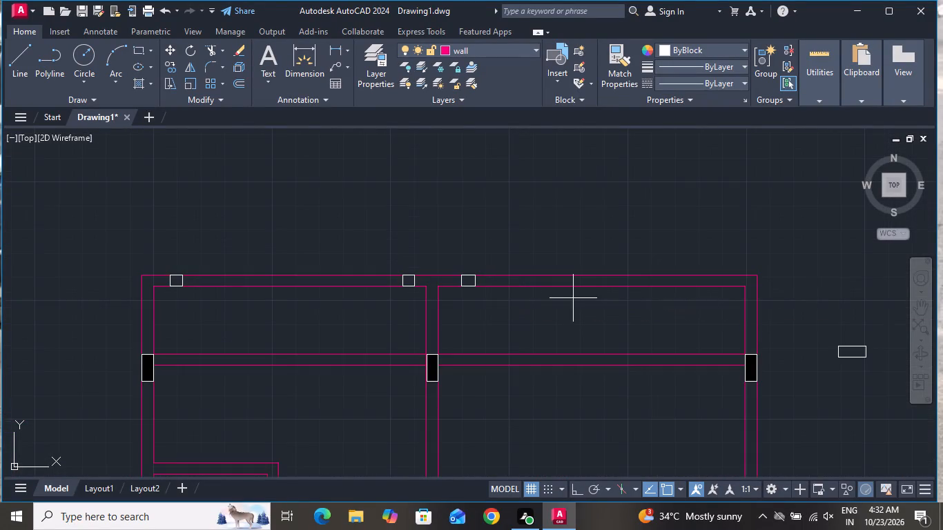
pyautogui.scroll(2, 755, 290)
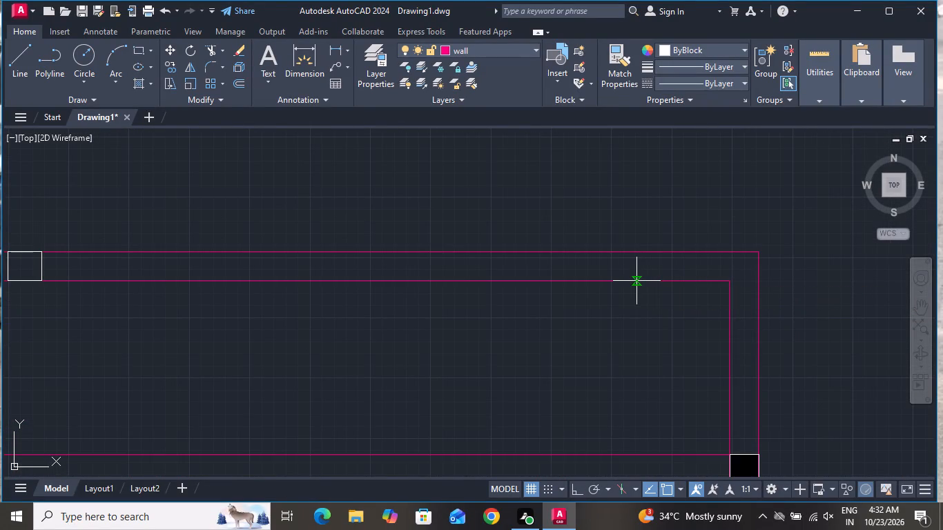
pyautogui.click(636, 281)
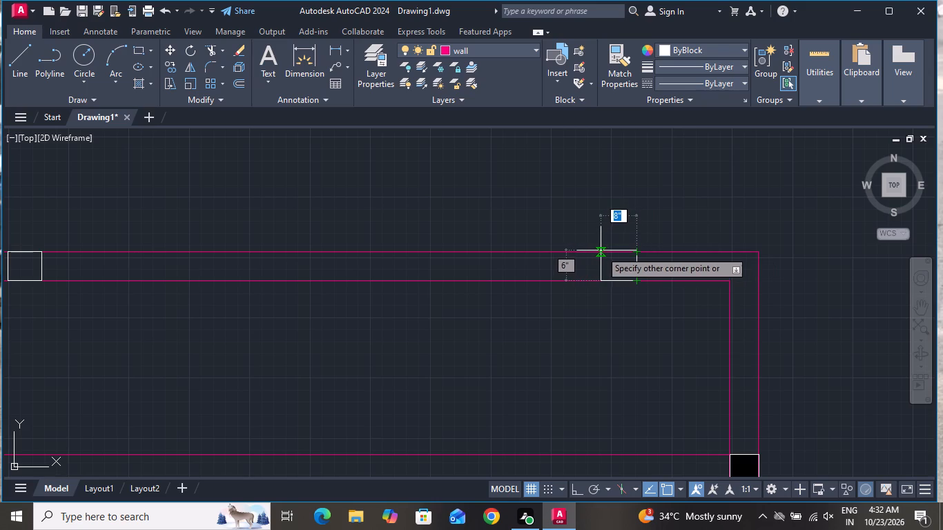
pyautogui.click(605, 252)
# Trim the top outer wall's inner line between the small rectangles in both the left and right bays.
pyautogui.scroll(-2, 572, 308)
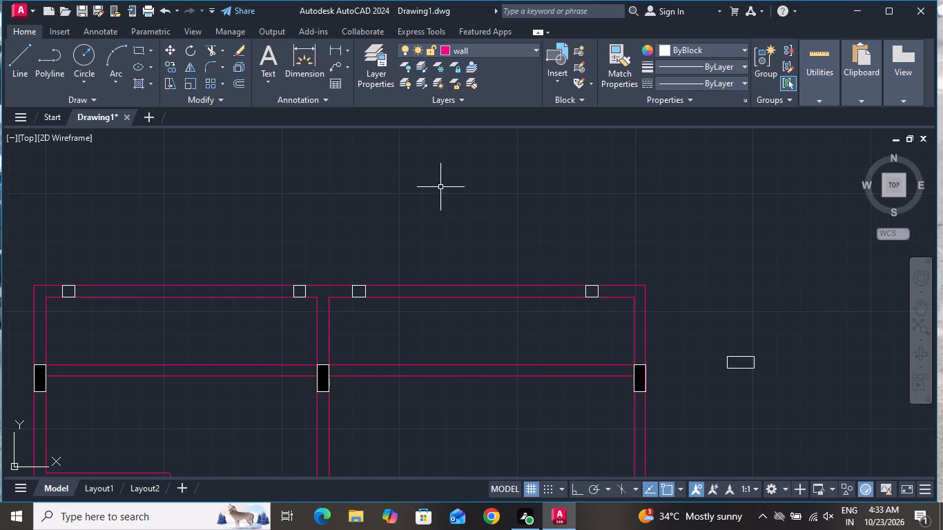
pyautogui.click(208, 47)
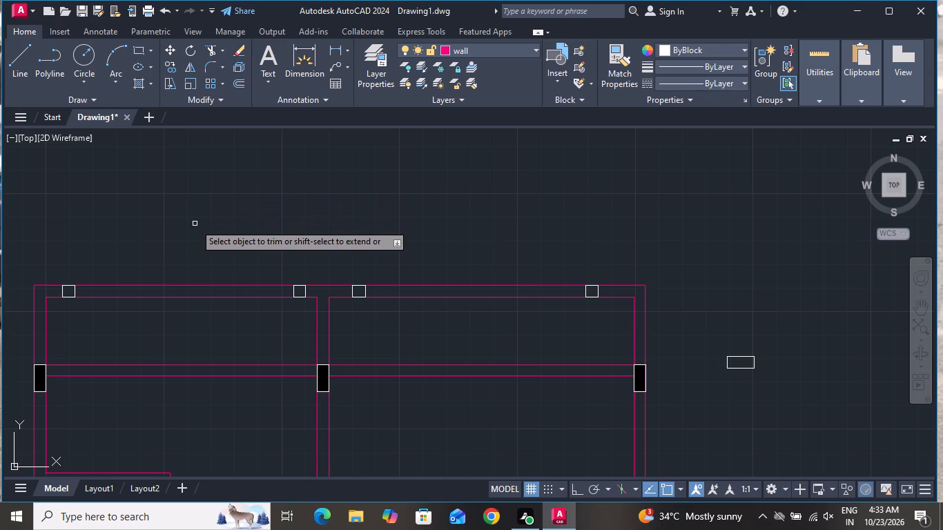
pyautogui.click(210, 297)
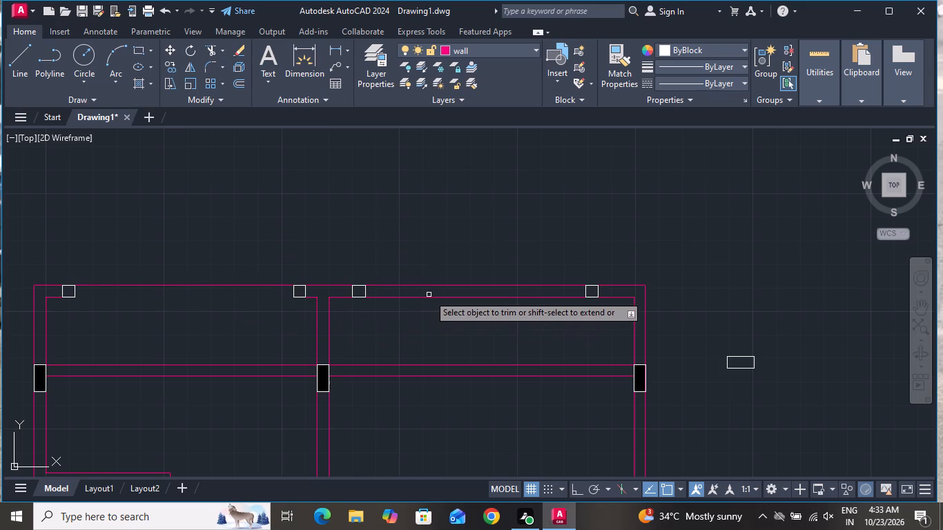
pyautogui.click(429, 294)
pyautogui.click(429, 302)
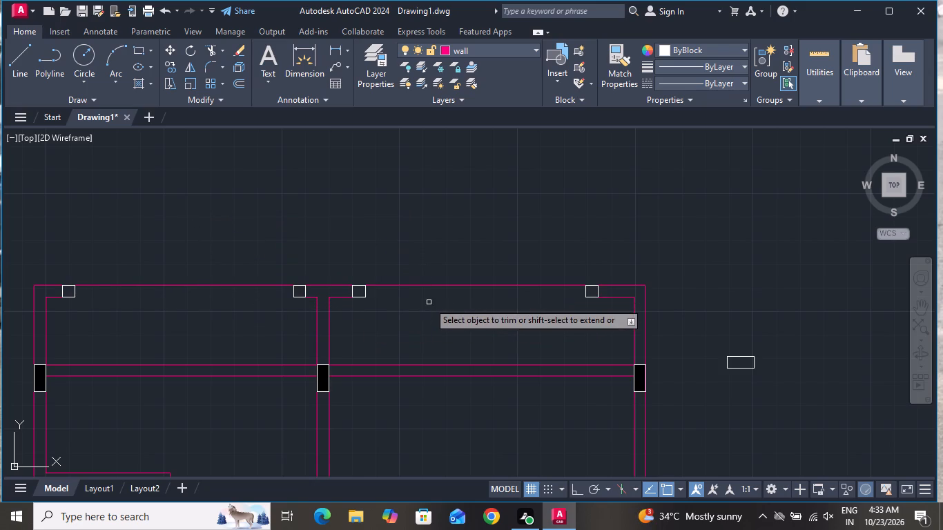
pyautogui.rightClick(505, 197)
pyautogui.click(518, 219)
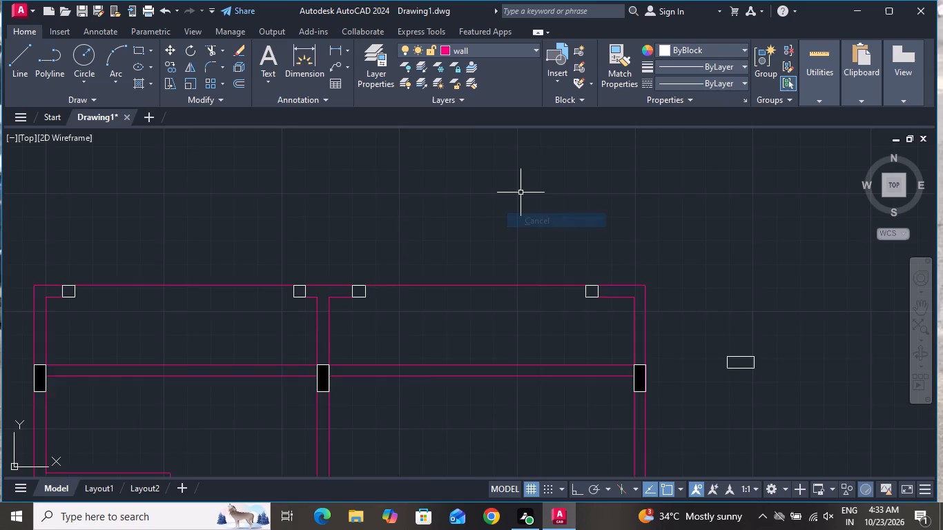
# Offset the bottom outer wall's inner line 3' upward into the plan in both the left and right bays.
pyautogui.scroll(-5, 521, 193)
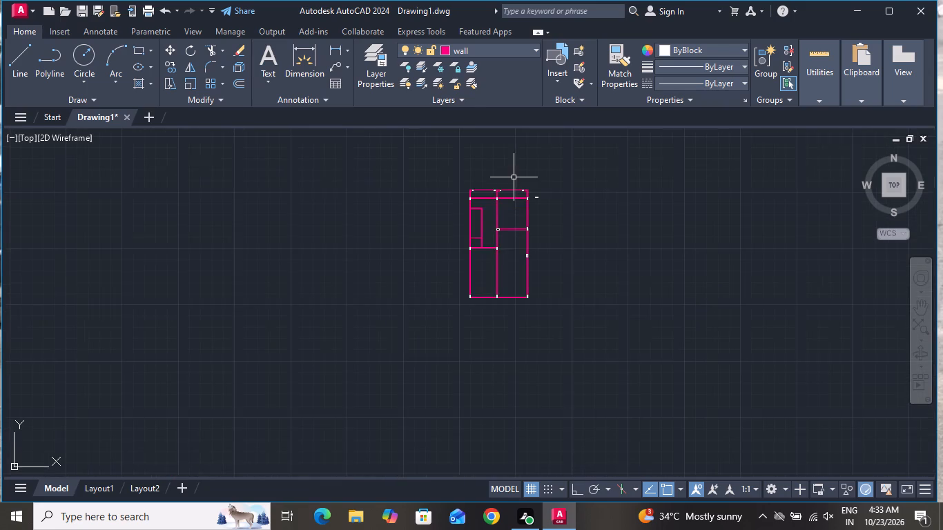
pyautogui.scroll(4, 465, 314)
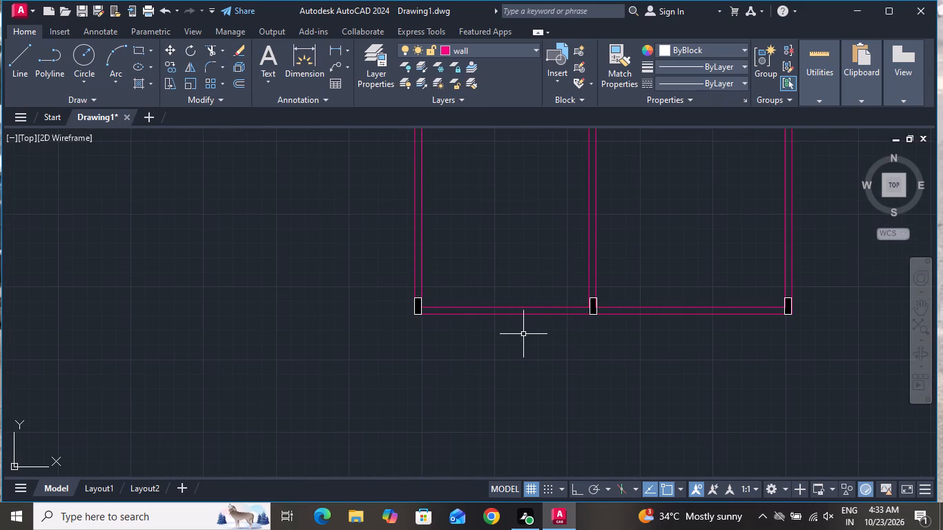
pyautogui.write("o 3'")
pyautogui.press('Return')
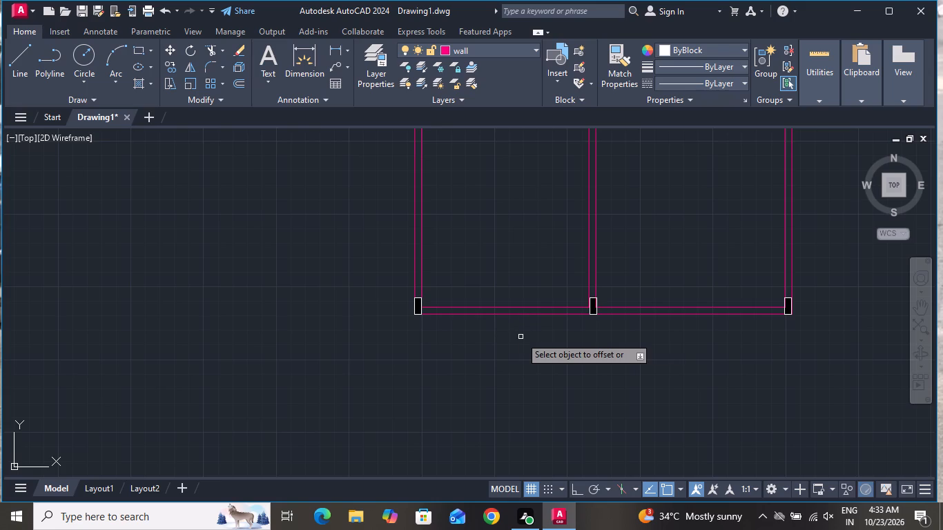
pyautogui.scroll(1, 516, 331)
pyautogui.click(515, 295)
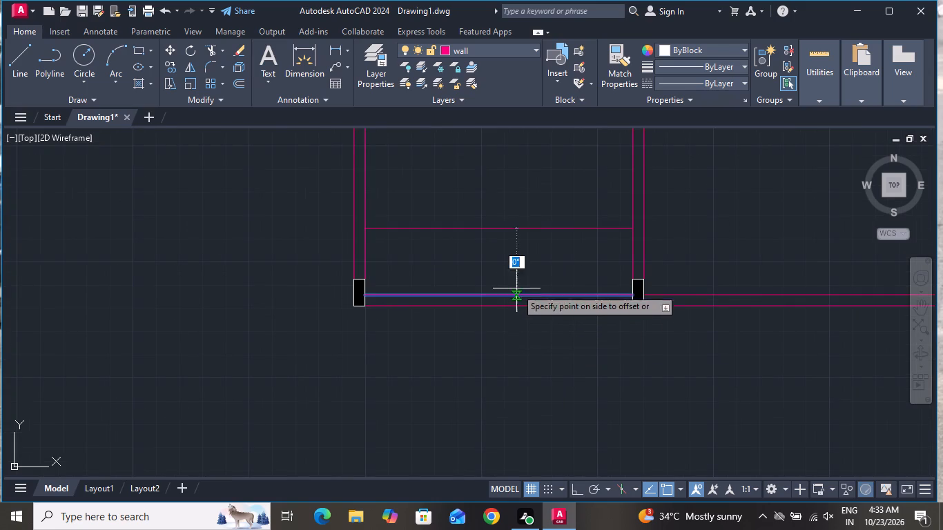
pyautogui.click(521, 240)
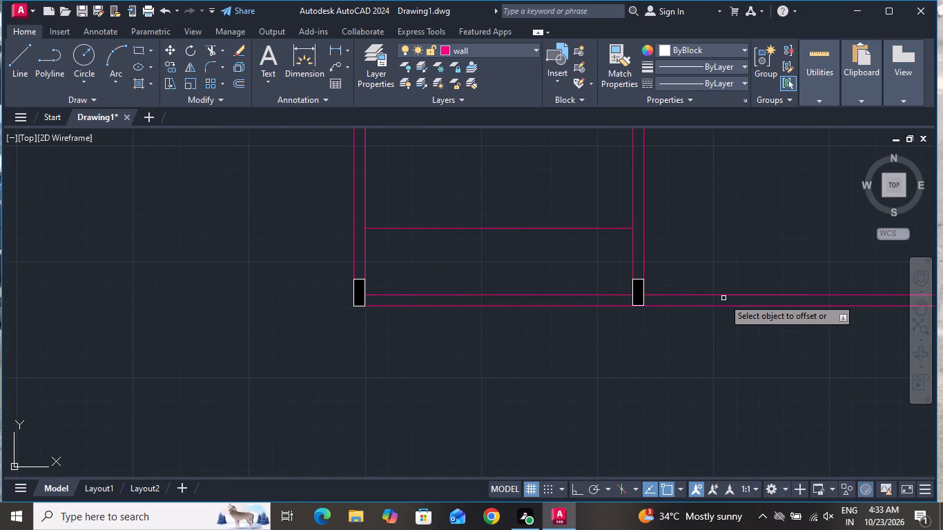
pyautogui.click(724, 293)
pyautogui.click(726, 234)
pyautogui.click(726, 293)
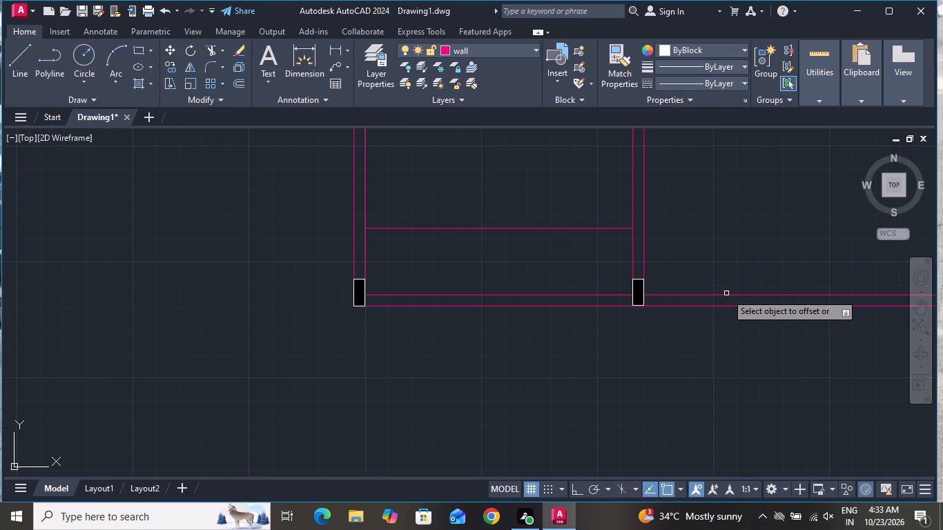
pyautogui.click(730, 295)
pyautogui.click(732, 240)
pyautogui.scroll(-2, 594, 362)
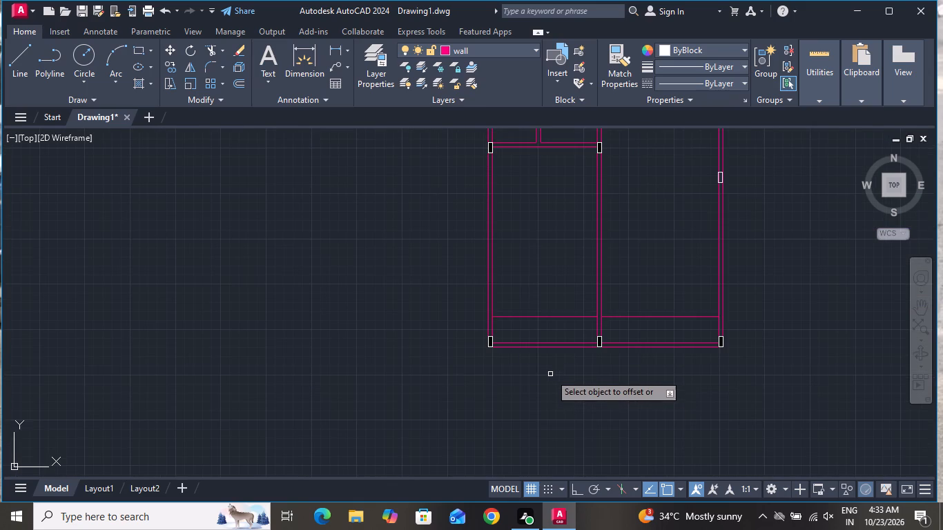
pyautogui.scroll(-1, 550, 375)
pyautogui.scroll(1, 551, 363)
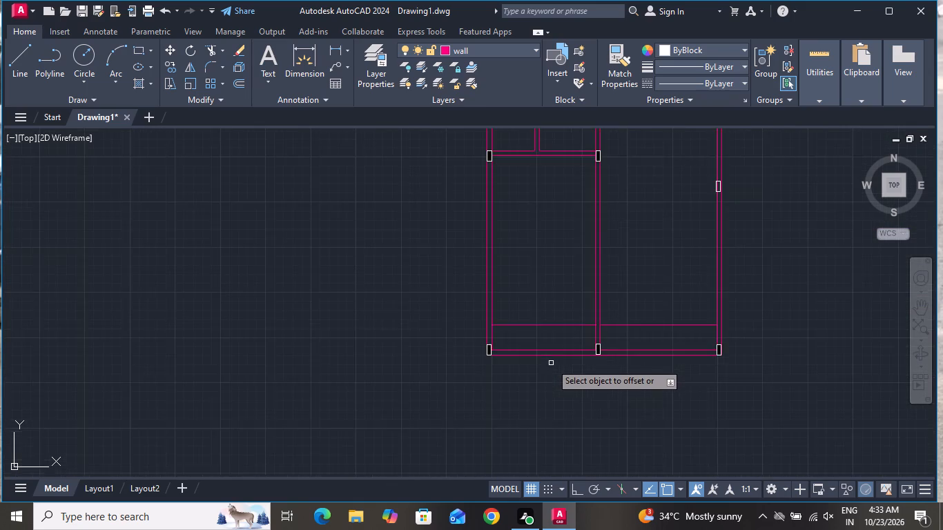
pyautogui.scroll(1, 551, 363)
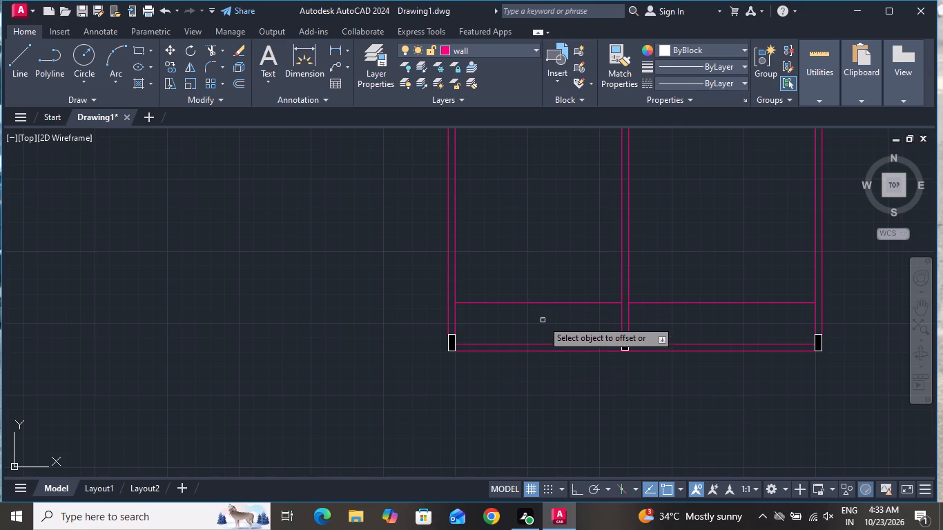
pyautogui.press('Escape')
# Offset the two new horizontal lines above the bottom wall 6" upward to form a cross wall in both bays.
pyautogui.press('o')
pyautogui.press('space')
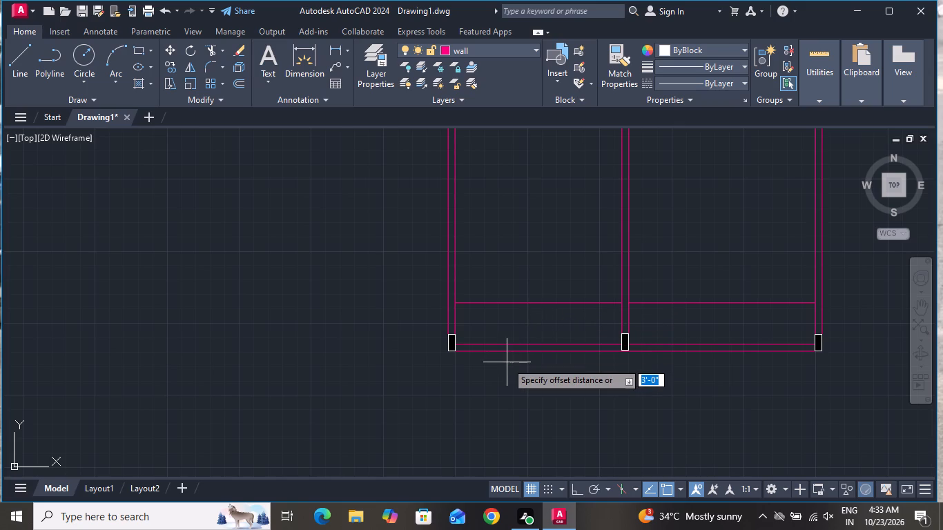
pyautogui.press('6')
pyautogui.hotkey('shift', '"')
pyautogui.press('Return')
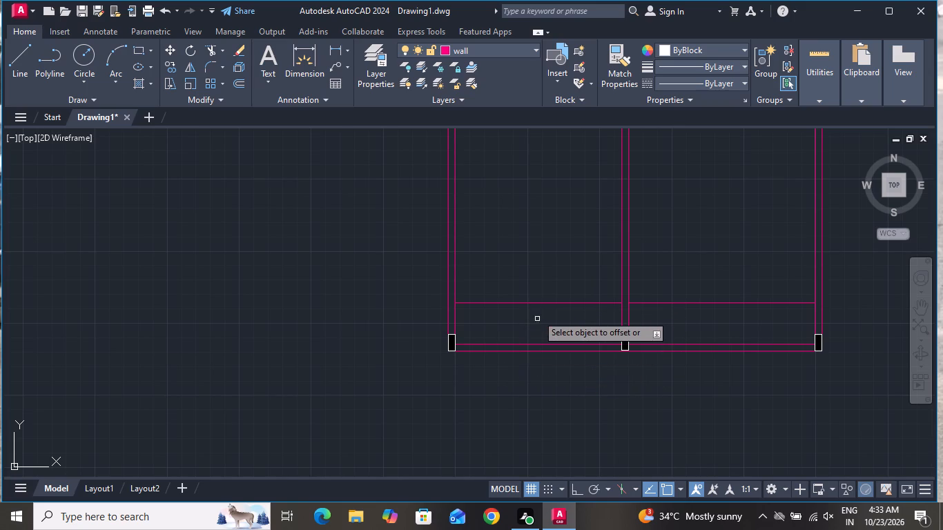
pyautogui.scroll(1, 539, 306)
pyautogui.click(541, 301)
pyautogui.click(541, 287)
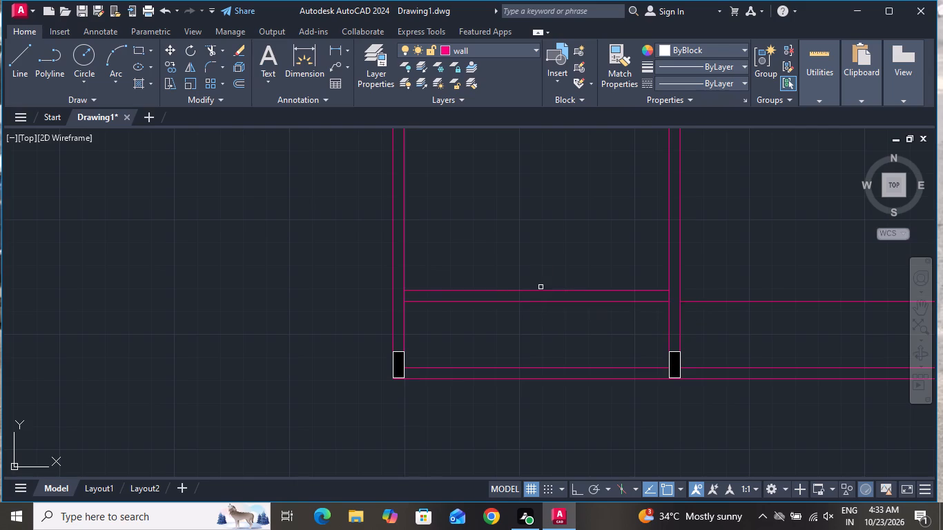
pyautogui.click(788, 302)
pyautogui.click(788, 285)
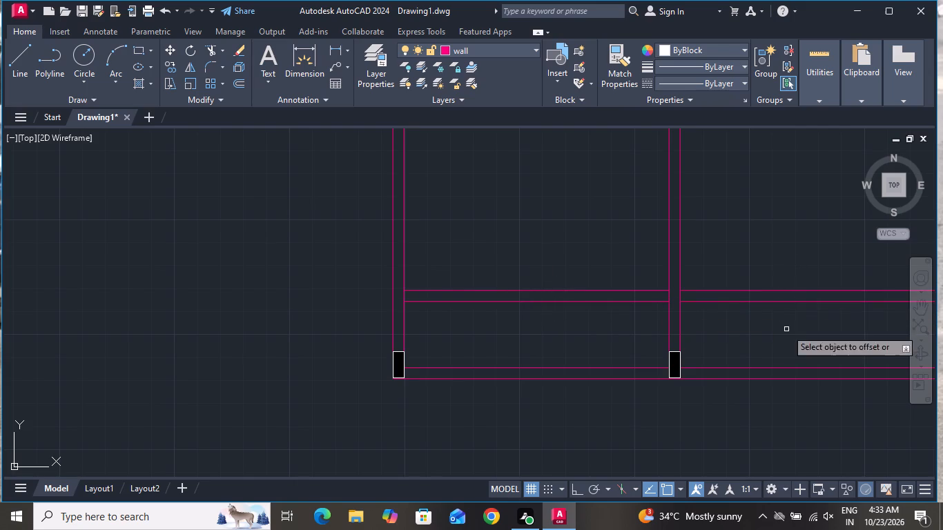
pyautogui.rightClick(781, 340)
pyautogui.click(806, 361)
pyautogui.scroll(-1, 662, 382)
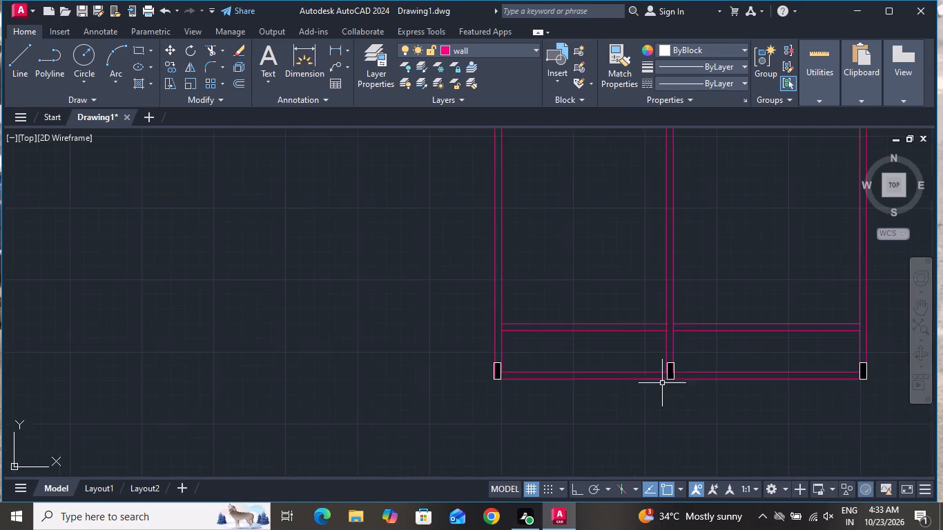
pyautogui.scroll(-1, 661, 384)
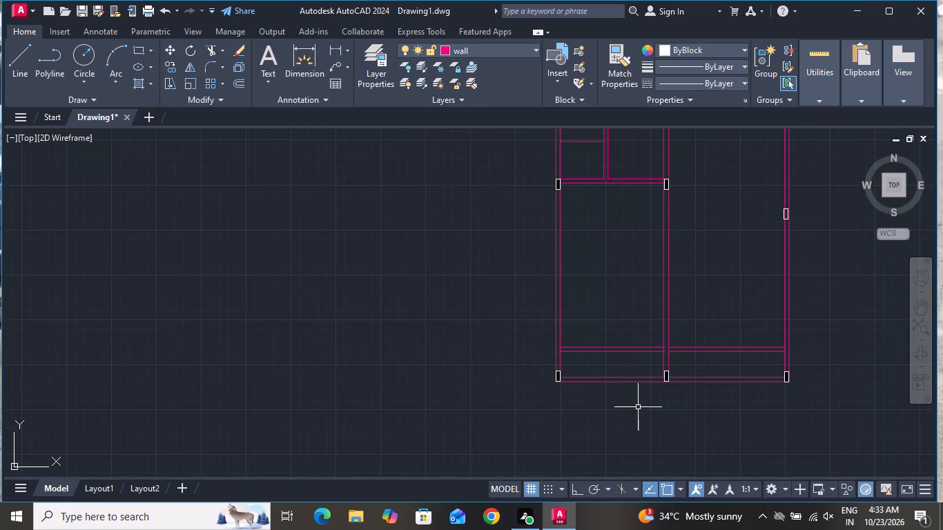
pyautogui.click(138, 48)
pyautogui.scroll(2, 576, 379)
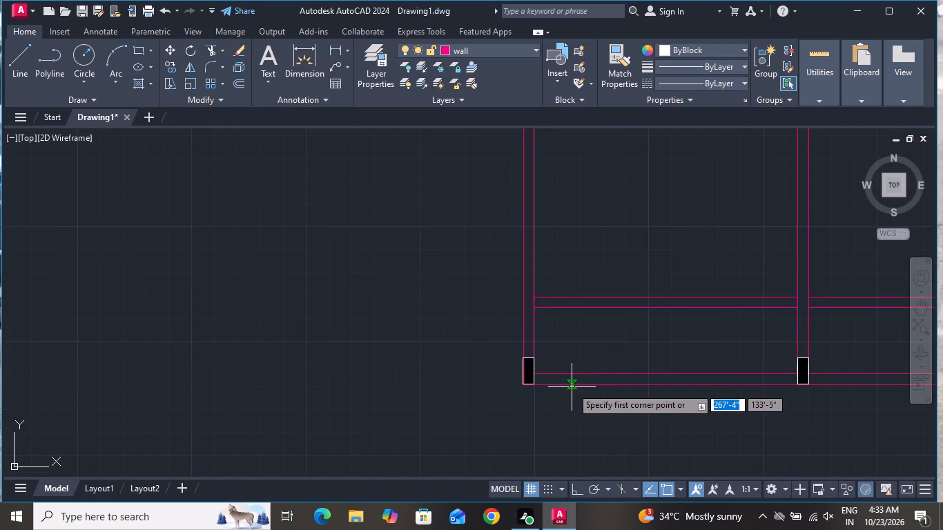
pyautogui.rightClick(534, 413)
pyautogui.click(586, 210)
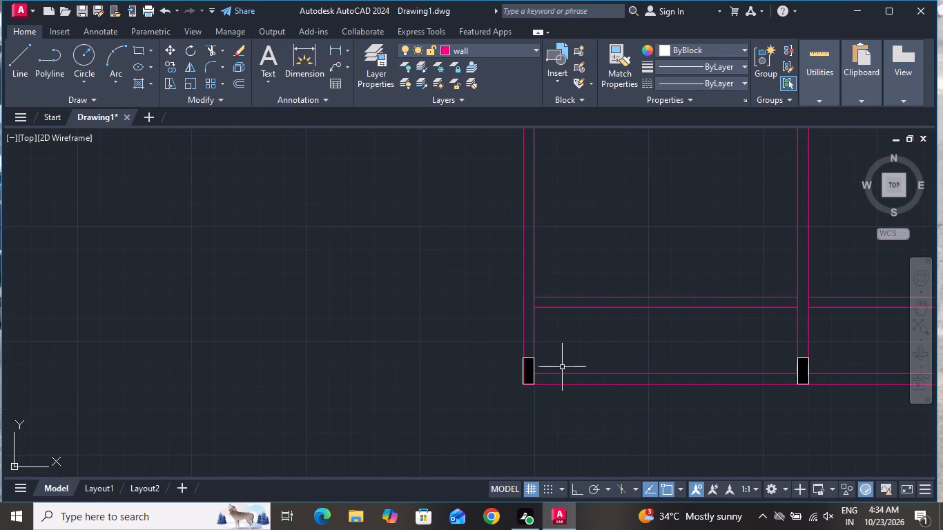
# Move the lower-left corner column, outline and solid hatch together, up the left outer wall to its junction with the new cross wall.
pyautogui.scroll(1, 545, 385)
pyautogui.doubleClick(522, 364)
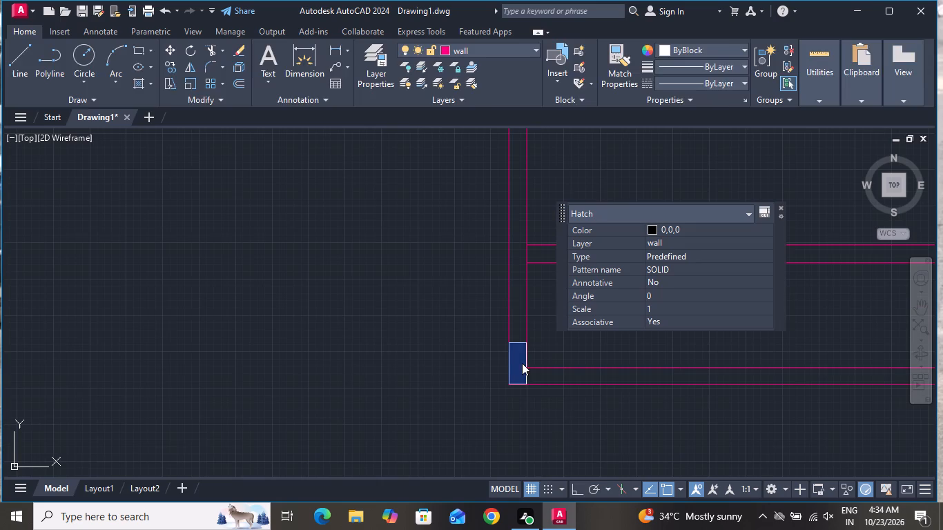
pyautogui.doubleClick(520, 360)
pyautogui.scroll(2, 511, 375)
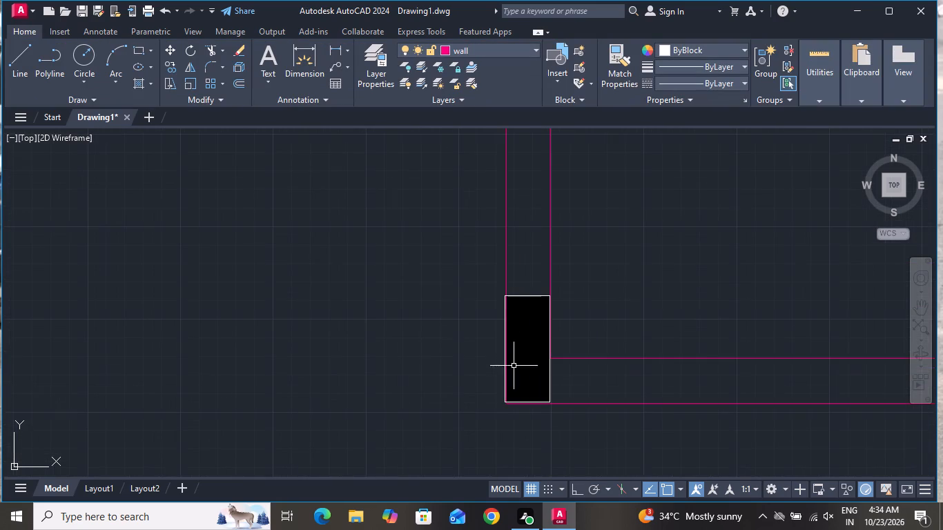
pyautogui.click(535, 279)
pyautogui.click(527, 363)
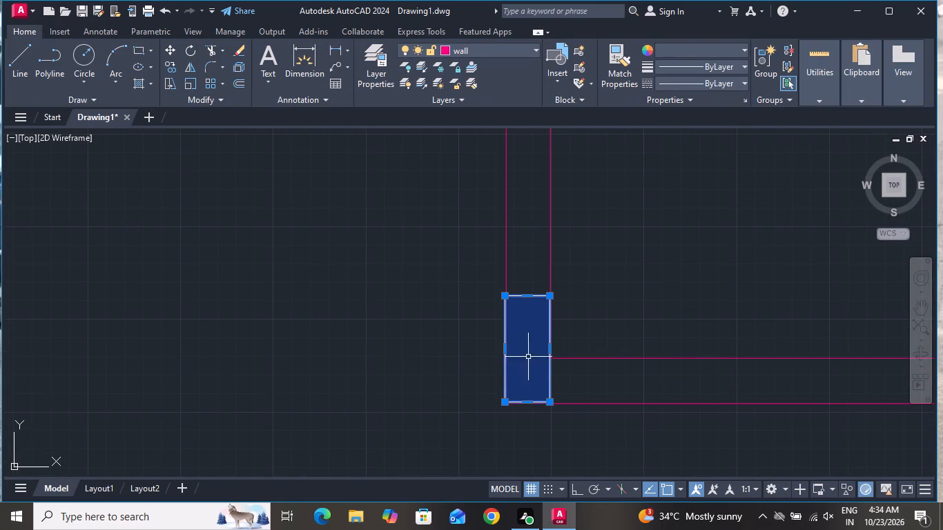
pyautogui.click(173, 52)
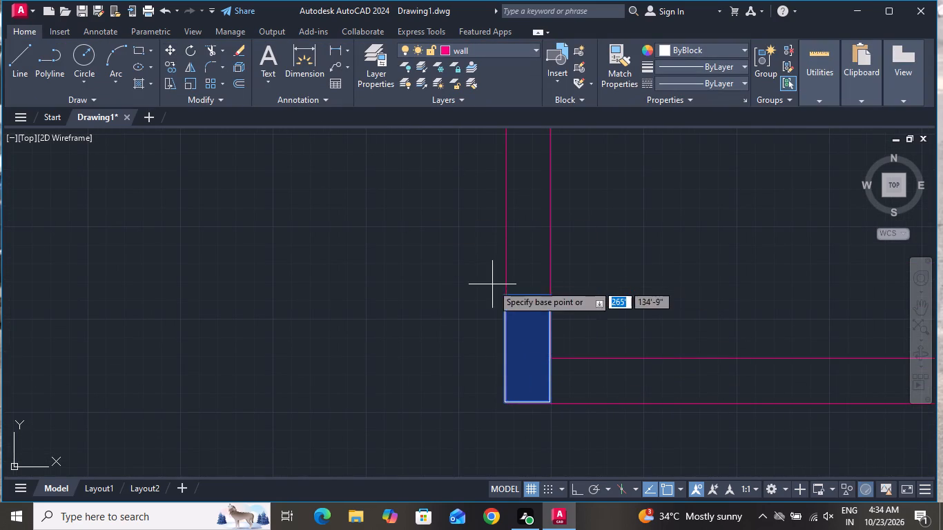
pyautogui.click(529, 296)
pyautogui.scroll(-2, 527, 217)
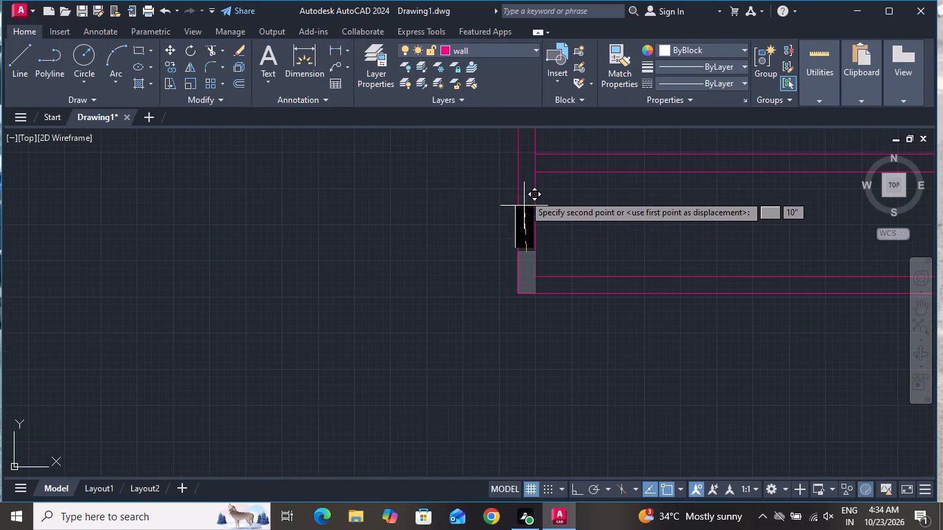
pyautogui.click(527, 141)
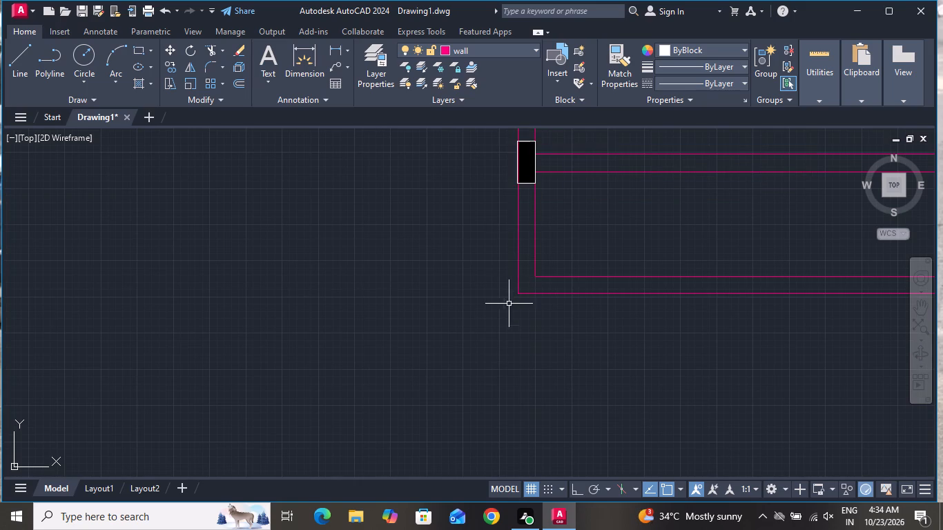
# Move the empty column outline at the bottom of the middle wall up about 3'-3" onto its solid hatch at the cross wall.
pyautogui.scroll(-2, 492, 319)
pyautogui.scroll(3, 693, 252)
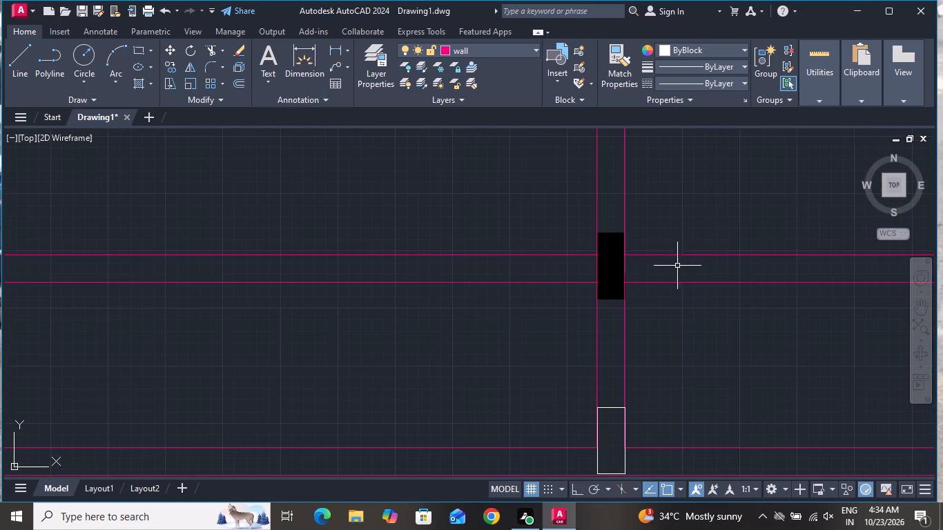
pyautogui.scroll(-3, 617, 268)
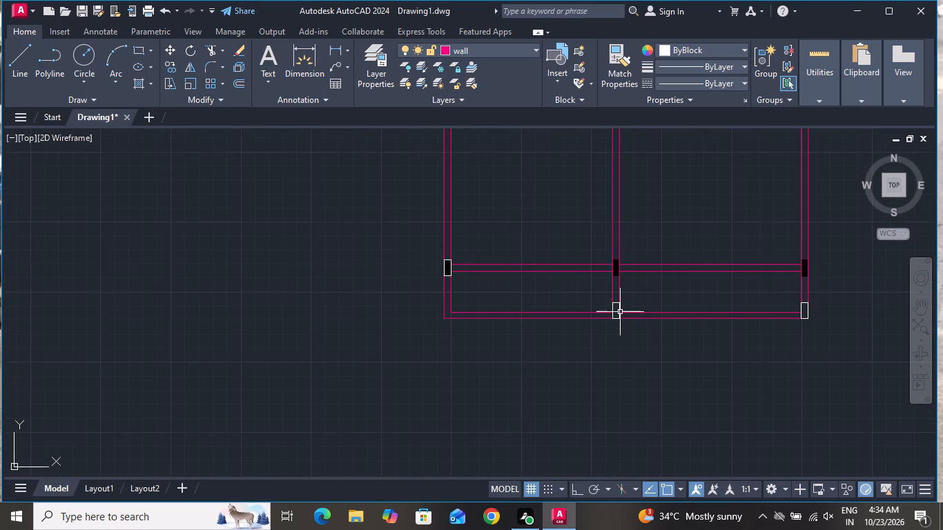
pyautogui.scroll(2, 618, 317)
pyautogui.click(614, 284)
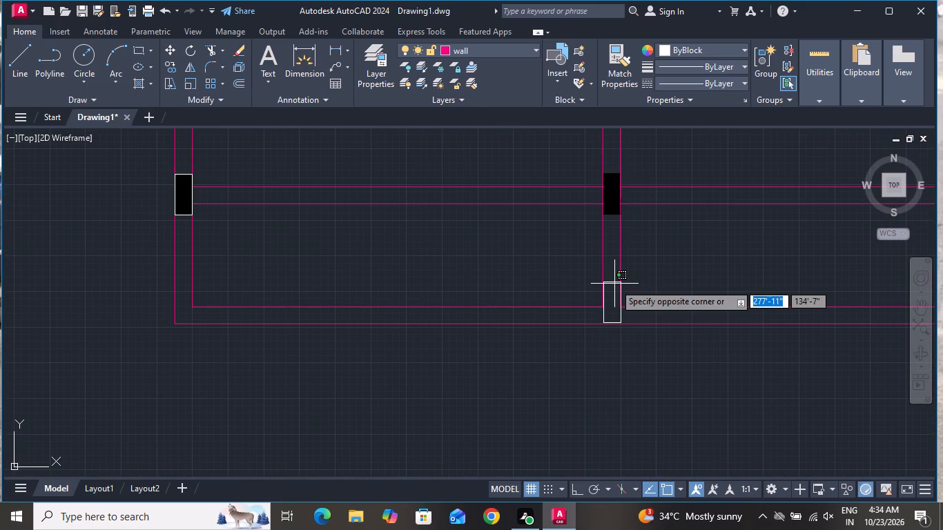
pyautogui.doubleClick(614, 284)
pyautogui.click(610, 278)
pyautogui.click(610, 293)
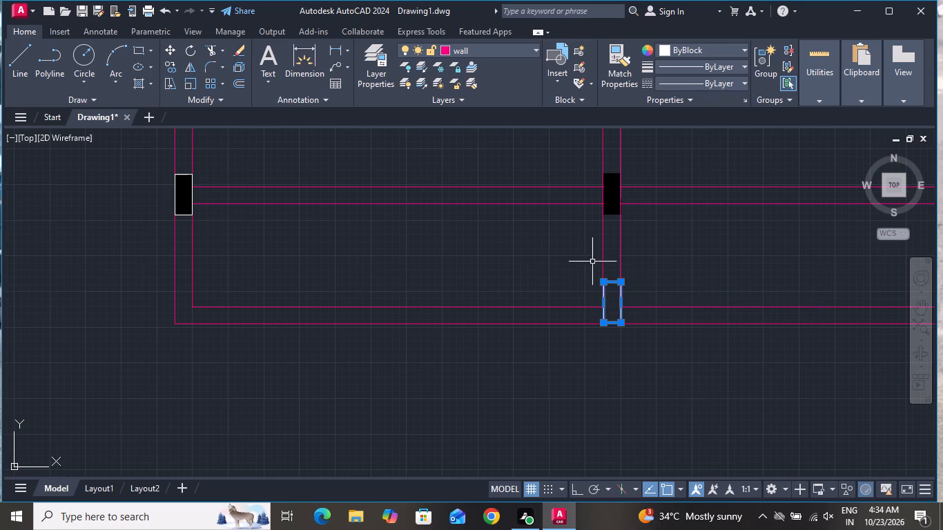
pyautogui.click(175, 52)
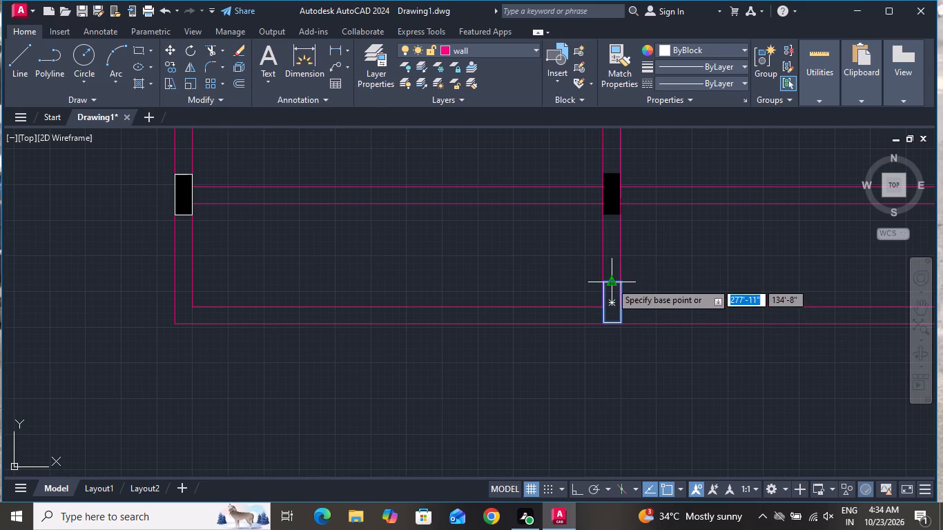
pyautogui.click(611, 282)
pyautogui.scroll(2, 614, 181)
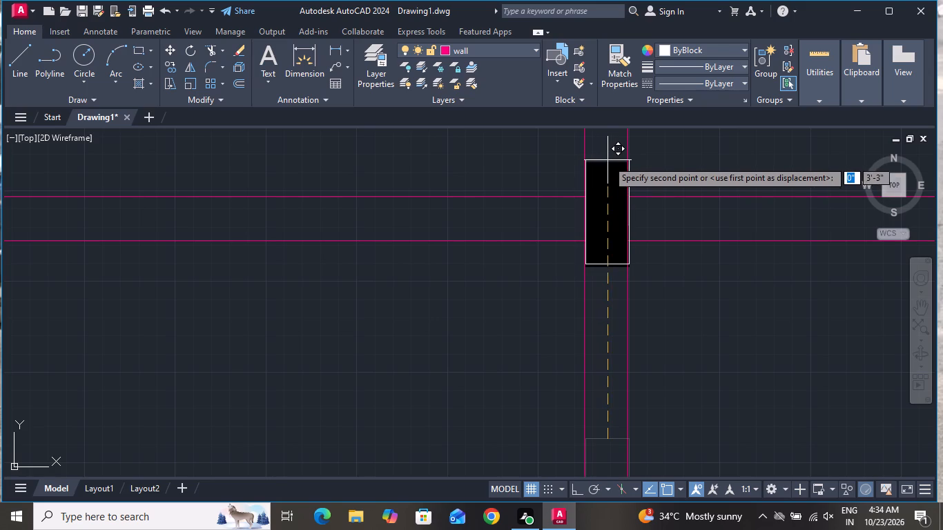
pyautogui.click(607, 161)
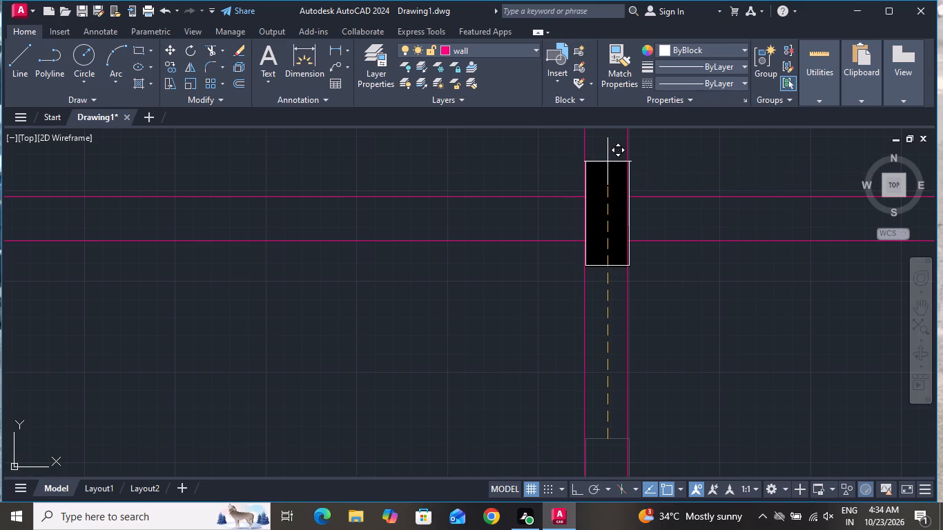
# Move the empty lower-right corner column outline up the right outer wall onto its solid hatch at the cross wall.
pyautogui.scroll(-4, 524, 257)
pyautogui.scroll(3, 739, 278)
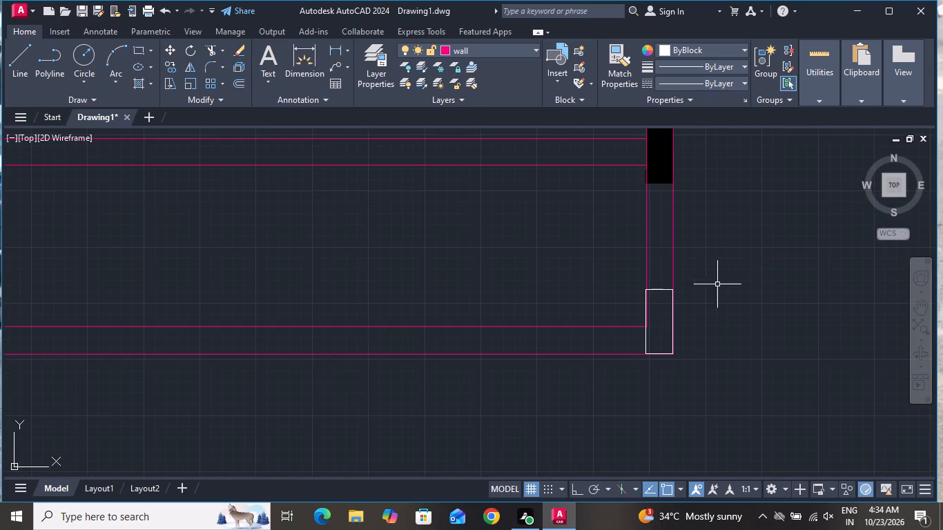
pyautogui.click(665, 288)
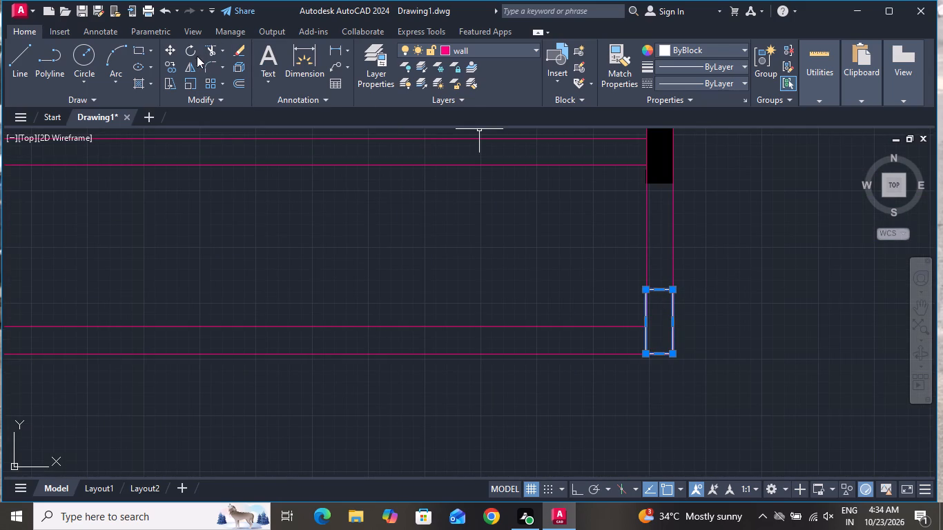
pyautogui.click(171, 47)
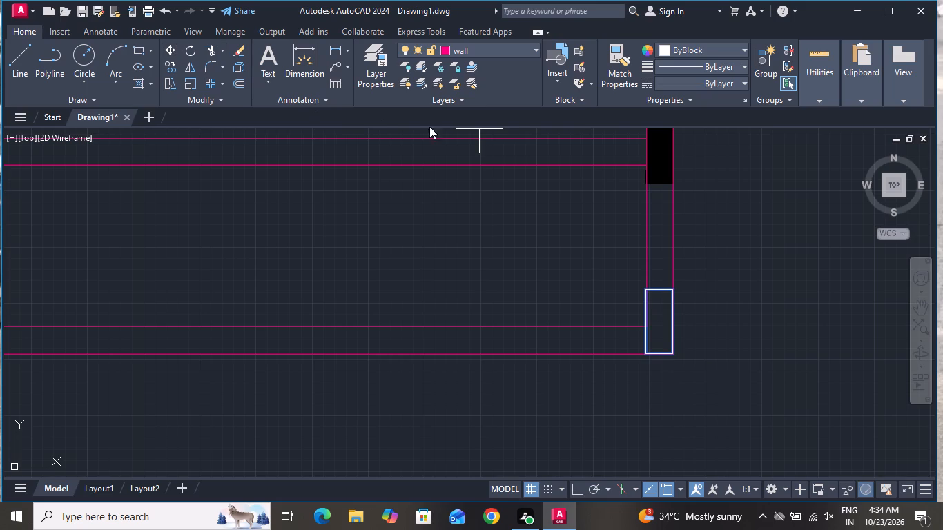
pyautogui.click(663, 285)
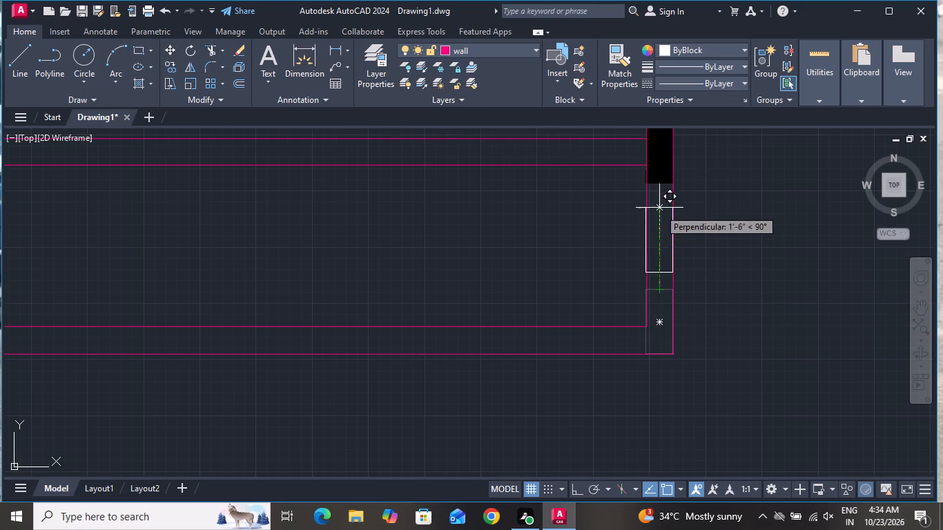
pyautogui.scroll(-2, 656, 148)
pyautogui.scroll(4, 658, 139)
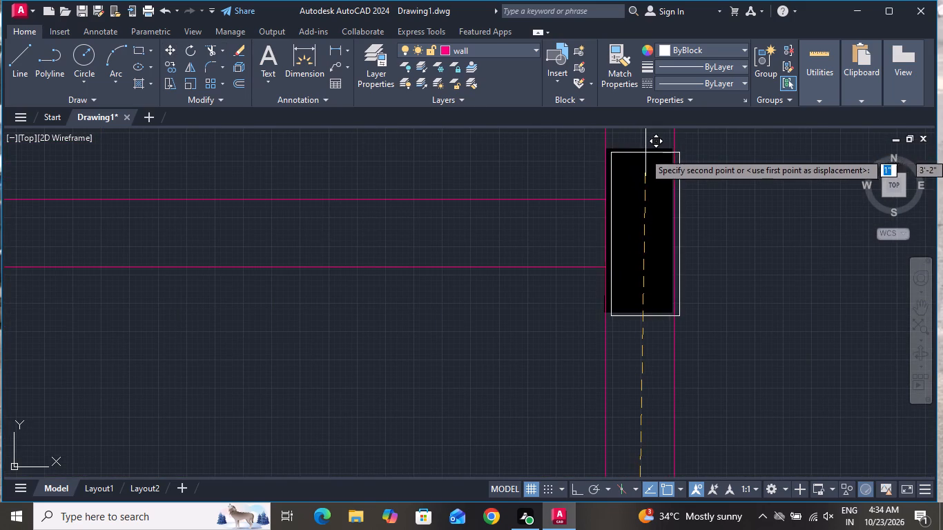
pyautogui.click(642, 147)
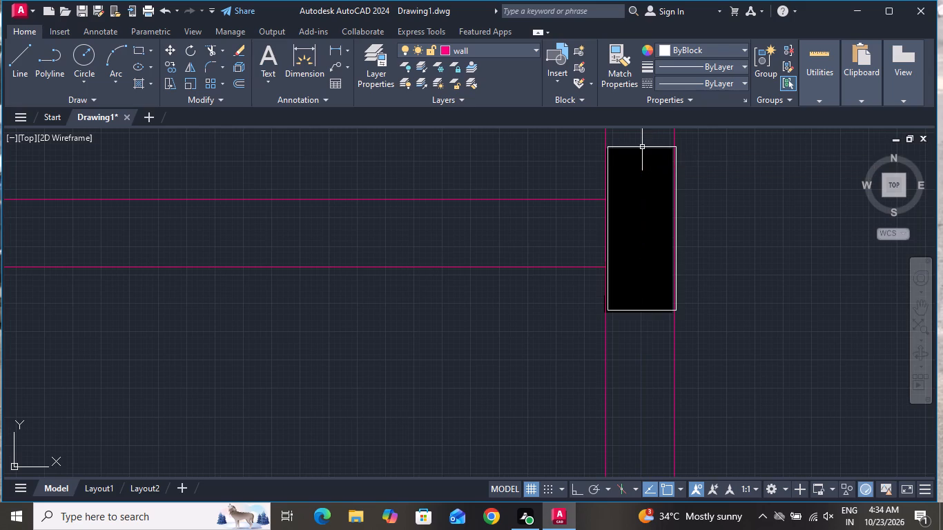
# Draw a rectangle about 1'-2" by 6" within the bottom outer wall, starting at the plan's lower-left corner.
pyautogui.scroll(-3, 663, 177)
pyautogui.scroll(-1, 709, 220)
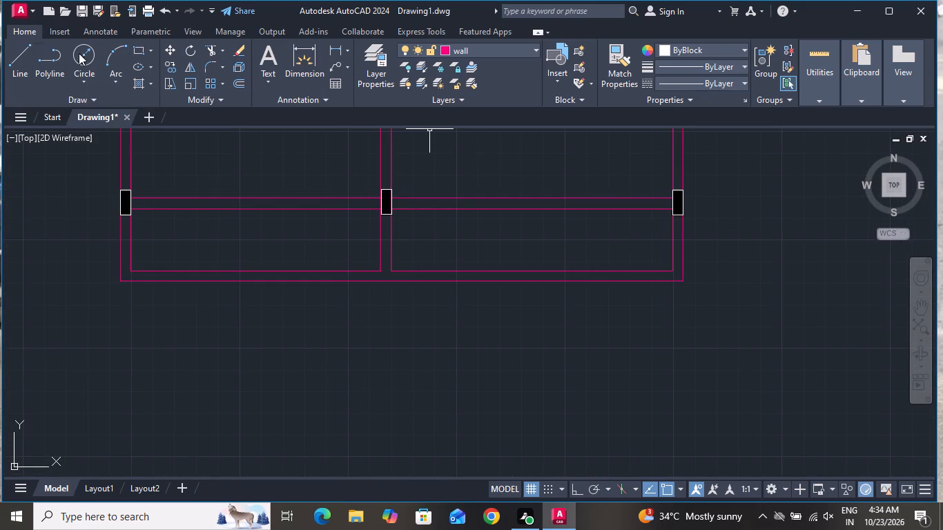
pyautogui.click(135, 52)
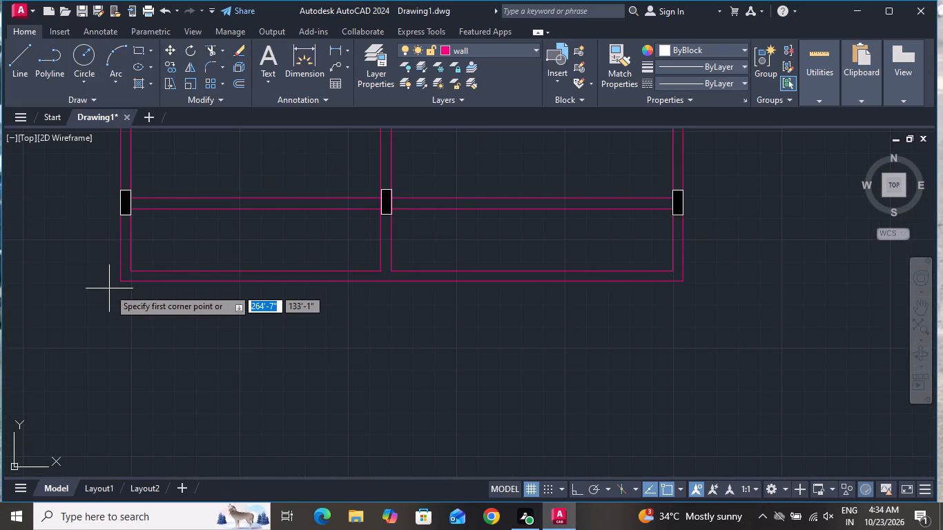
pyautogui.scroll(1, 96, 317)
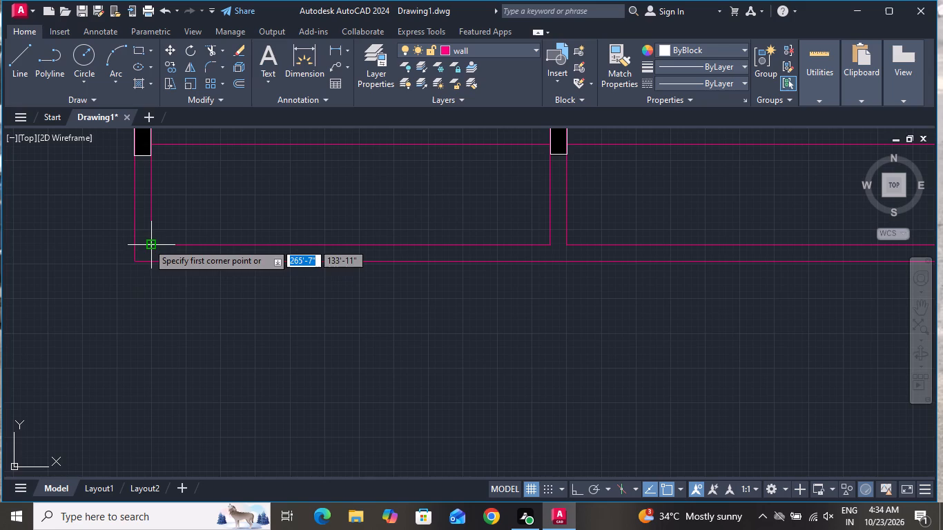
pyautogui.click(133, 242)
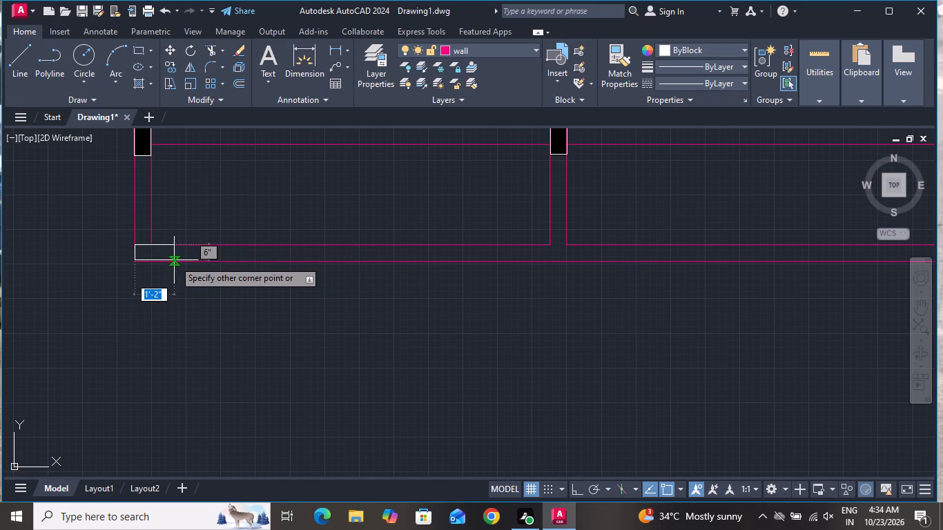
pyautogui.scroll(2, 172, 261)
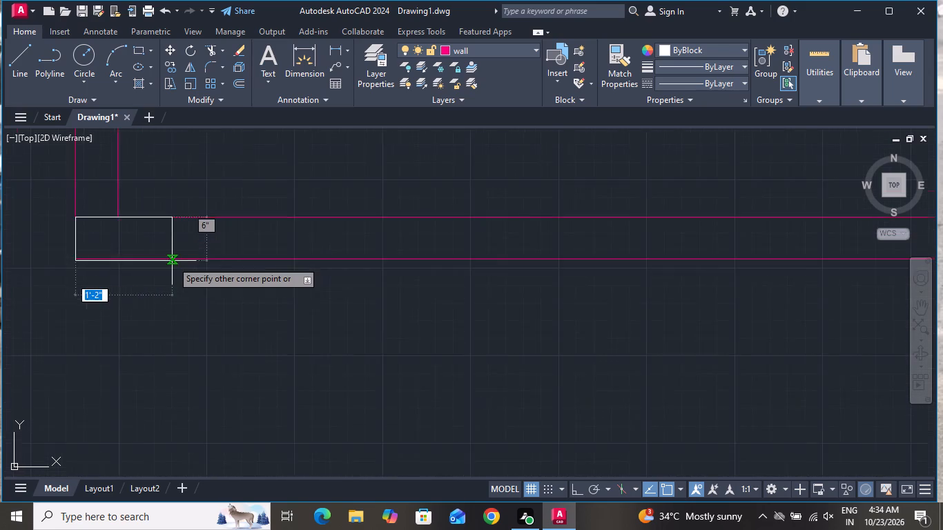
pyautogui.scroll(1, 172, 261)
pyautogui.click(172, 257)
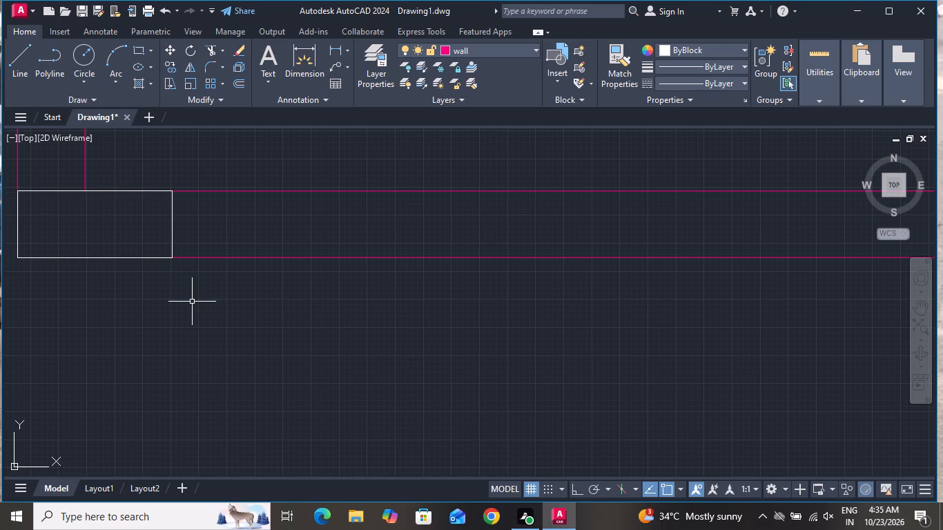
# Draw a rectangle about 1'-2" by 6" within the bottom wall, extending left from the middle wall's right face.
pyautogui.click(142, 46)
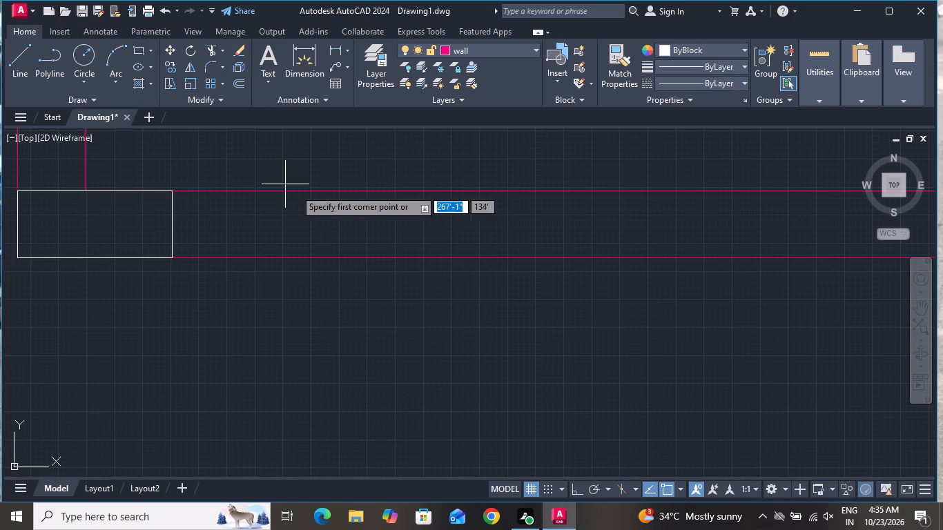
pyautogui.scroll(-4, 303, 195)
pyautogui.scroll(2, 543, 213)
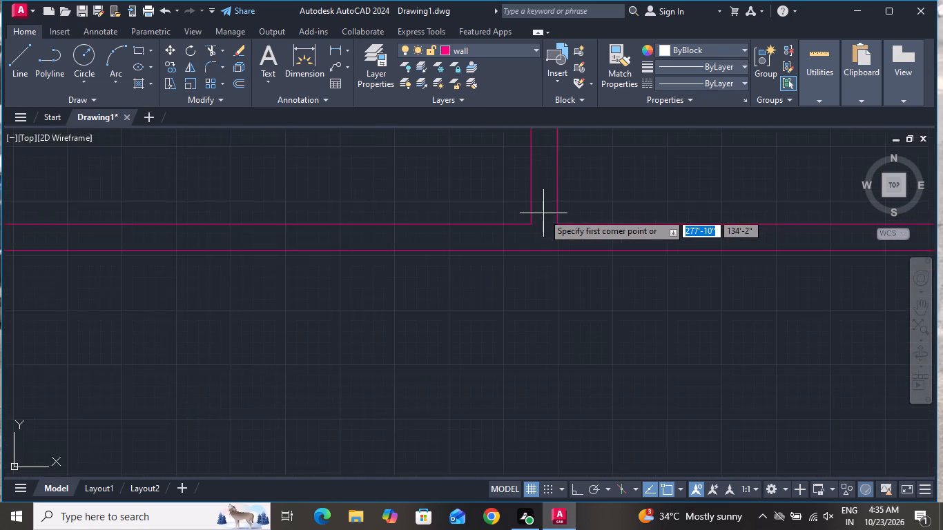
pyautogui.scroll(1, 543, 214)
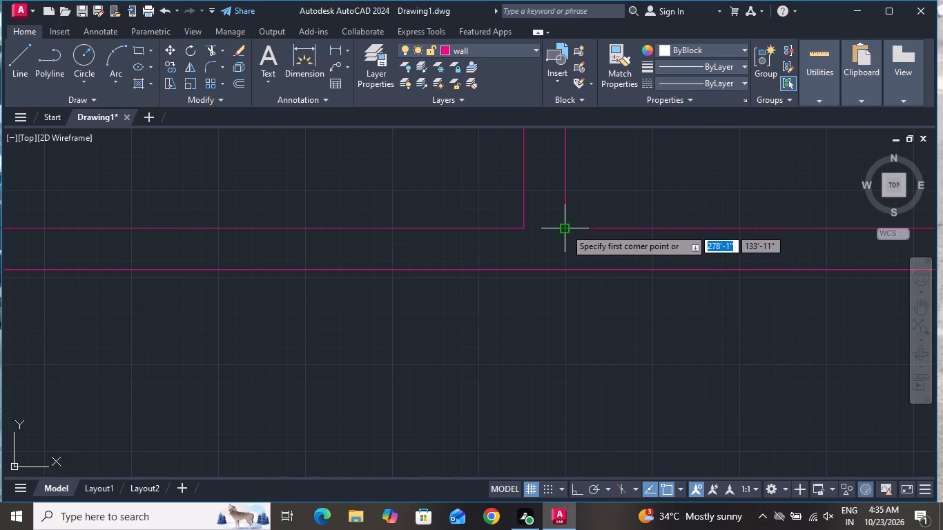
pyautogui.click(565, 228)
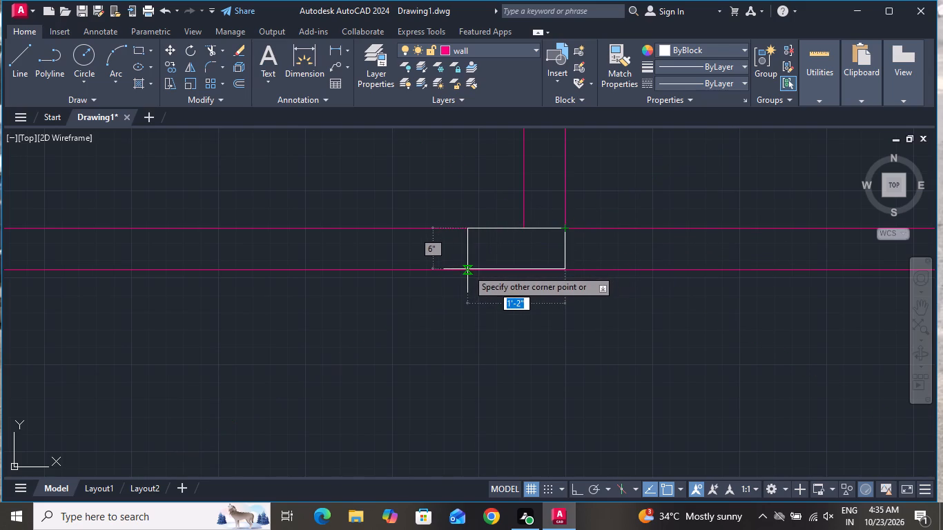
pyautogui.scroll(1, 467, 269)
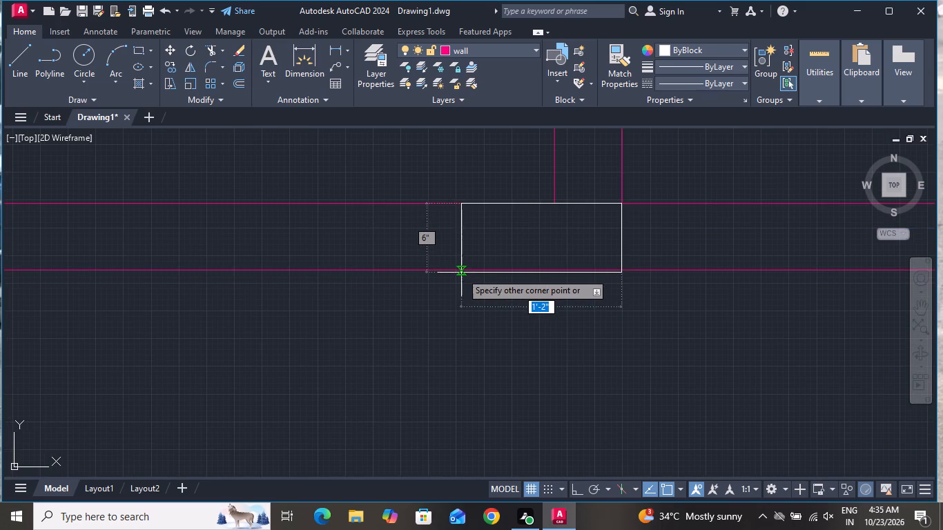
pyautogui.click(460, 271)
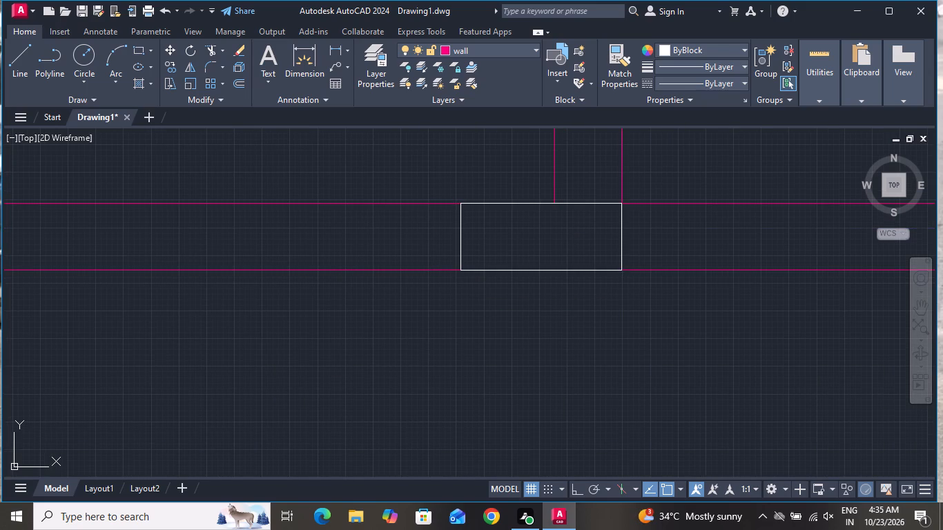
# Draw a rectangle about 9" by 6" within the bottom outer wall, extending left from the plan's lower-right corner.
pyautogui.click(146, 54)
pyautogui.scroll(-5, 302, 266)
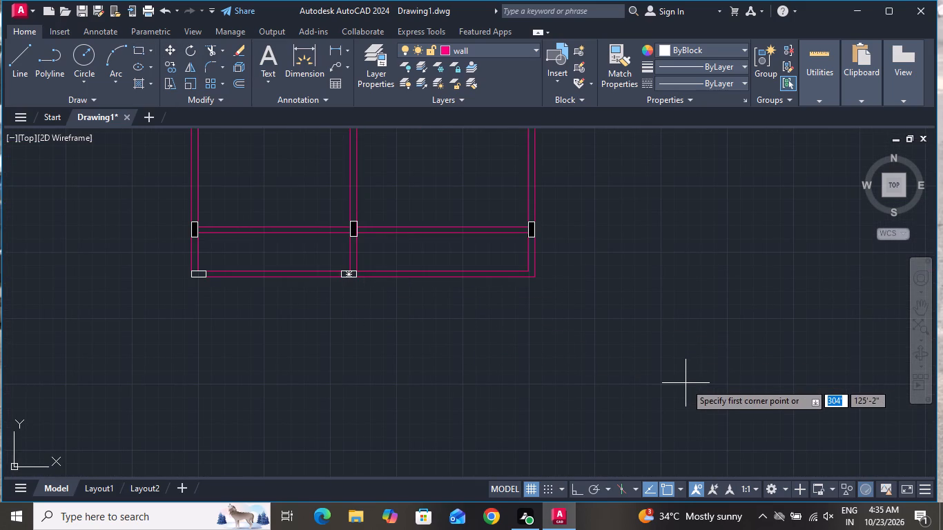
pyautogui.scroll(1, 690, 380)
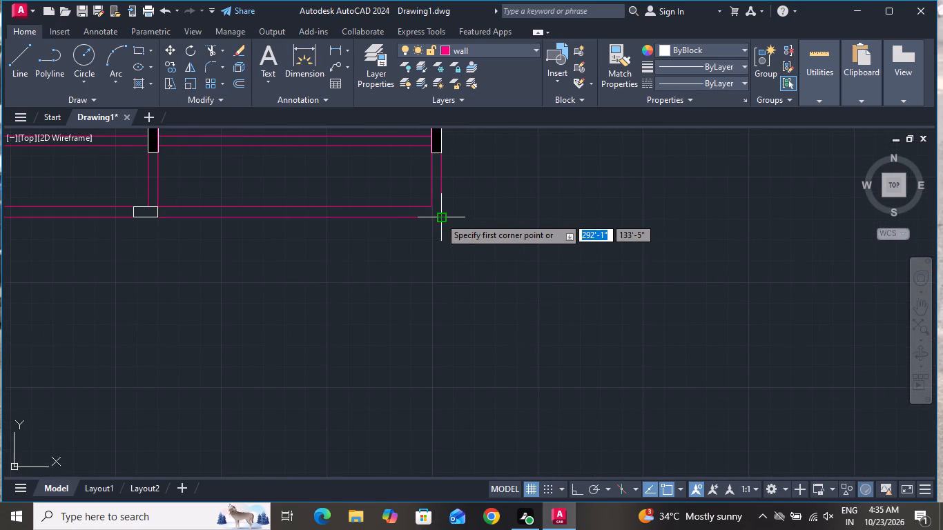
pyautogui.click(440, 217)
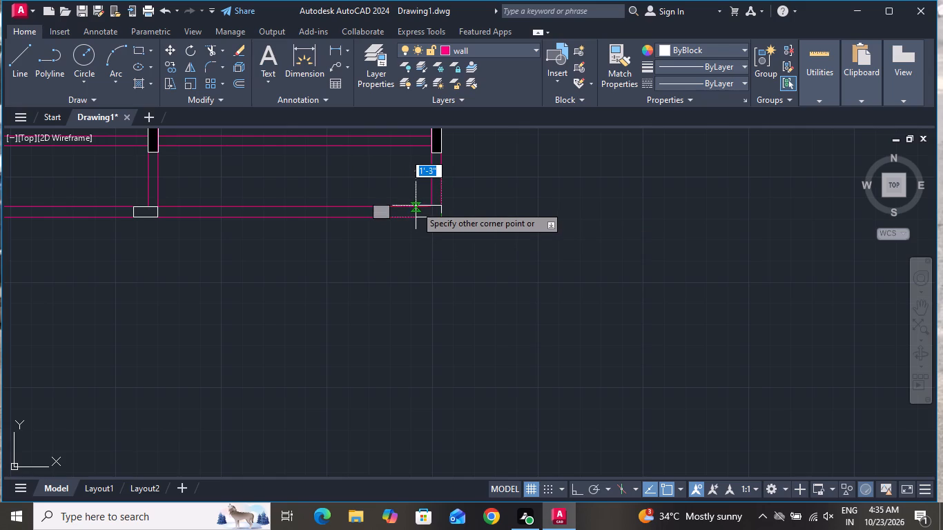
pyautogui.scroll(3, 414, 208)
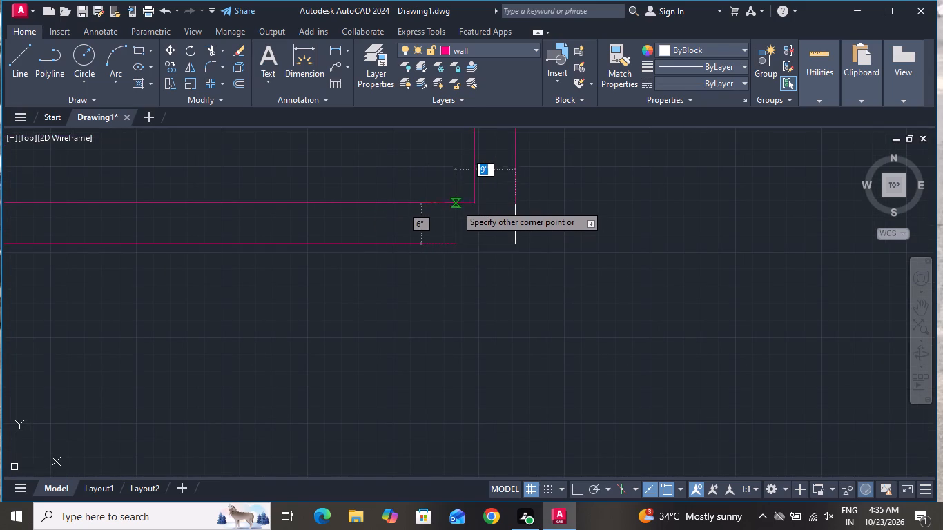
pyautogui.click(456, 202)
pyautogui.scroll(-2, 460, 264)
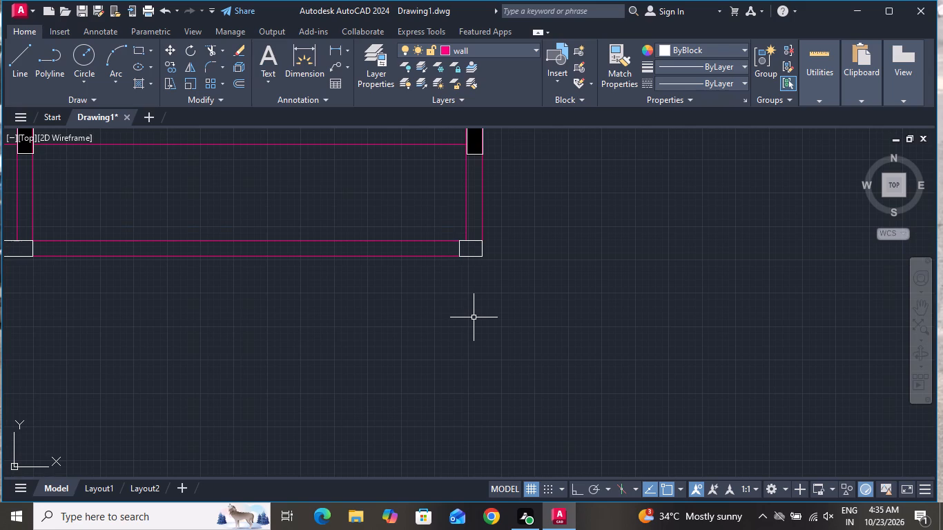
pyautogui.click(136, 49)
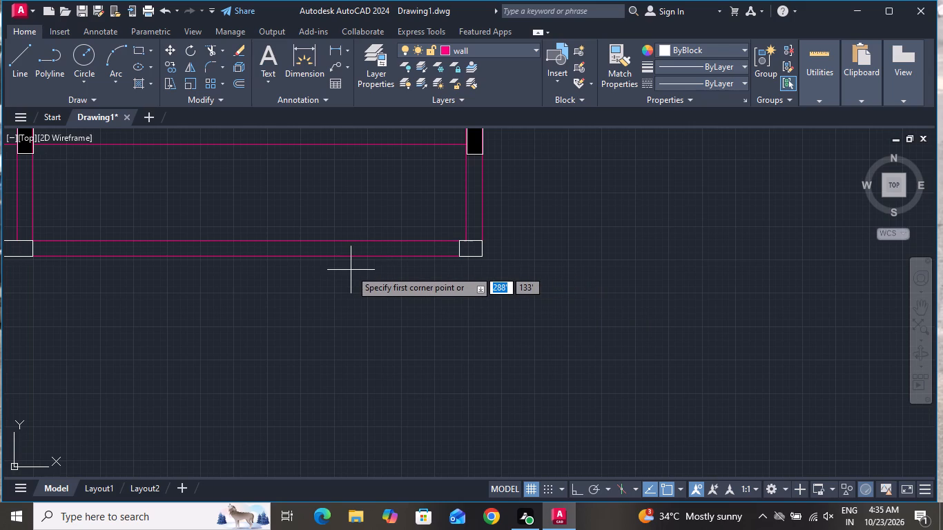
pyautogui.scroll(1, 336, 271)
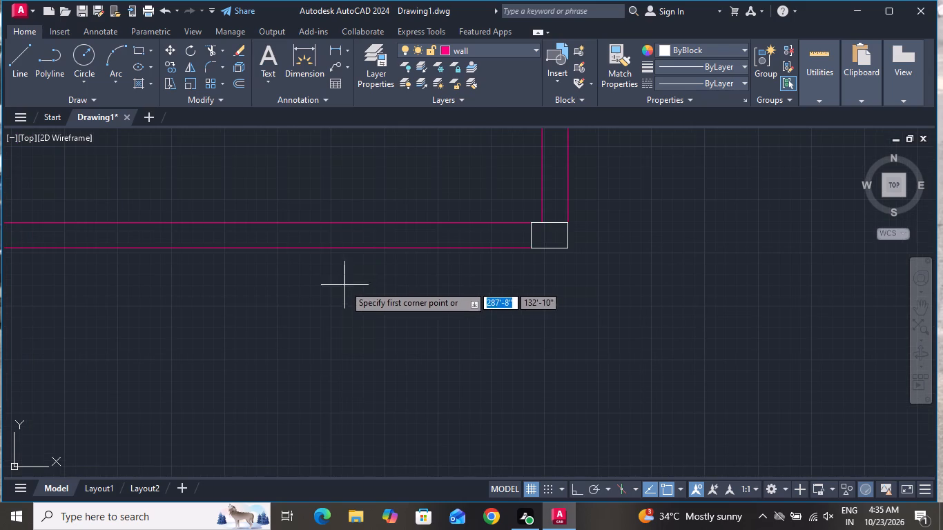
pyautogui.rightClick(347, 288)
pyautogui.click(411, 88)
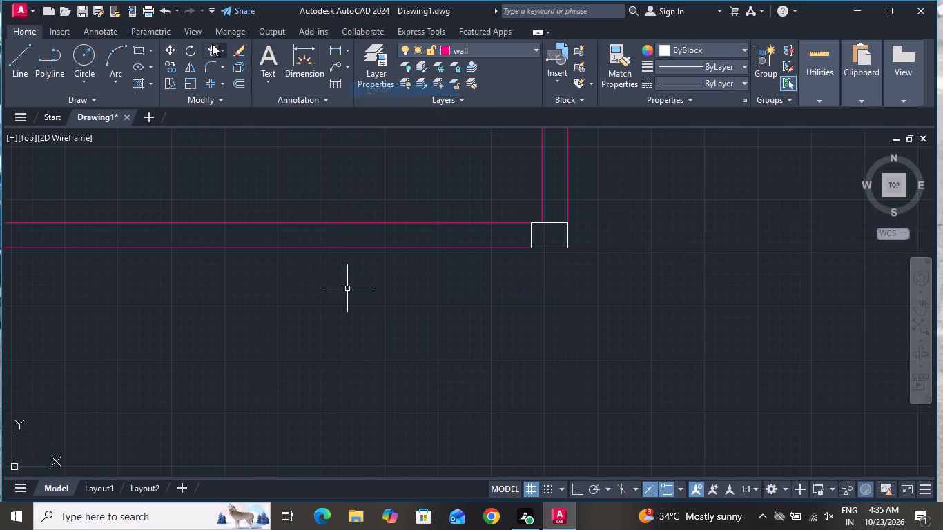
# Trim the bottom outer wall's inner line between the end rectangles in both the right and left bays.
pyautogui.click(206, 52)
pyautogui.scroll(-1, 448, 286)
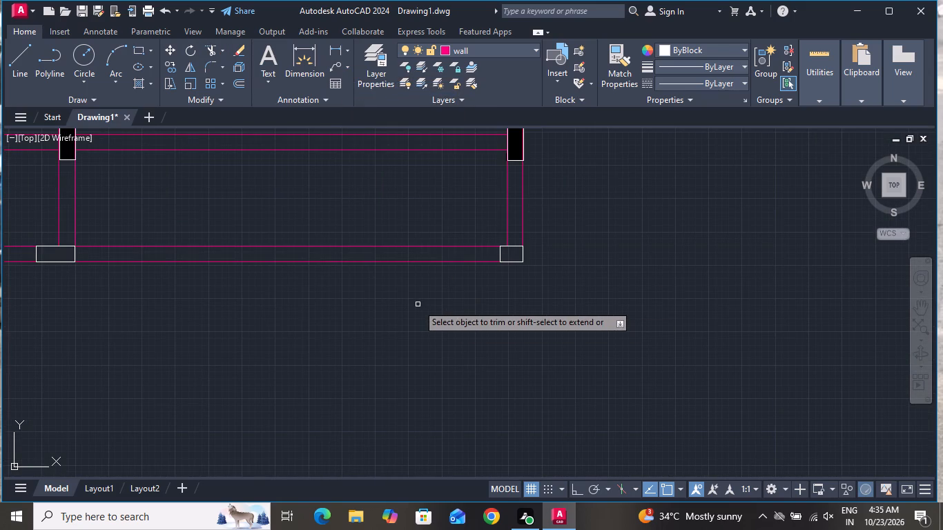
pyautogui.click(356, 245)
pyautogui.scroll(-2, 400, 313)
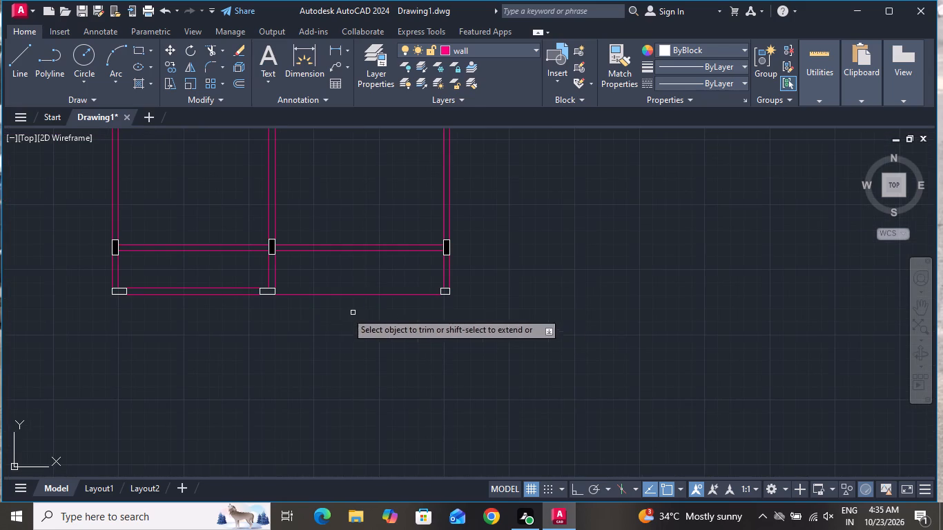
pyautogui.click(248, 288)
pyautogui.rightClick(261, 333)
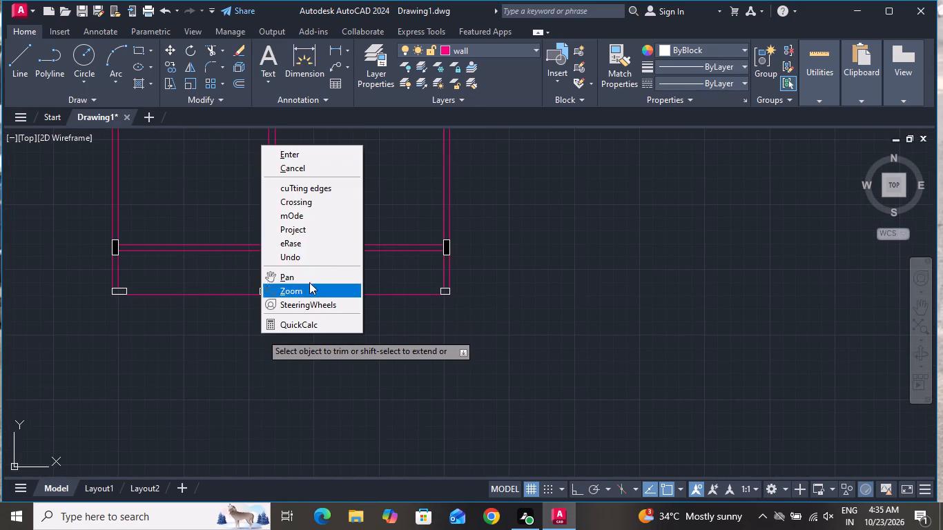
pyautogui.click(315, 168)
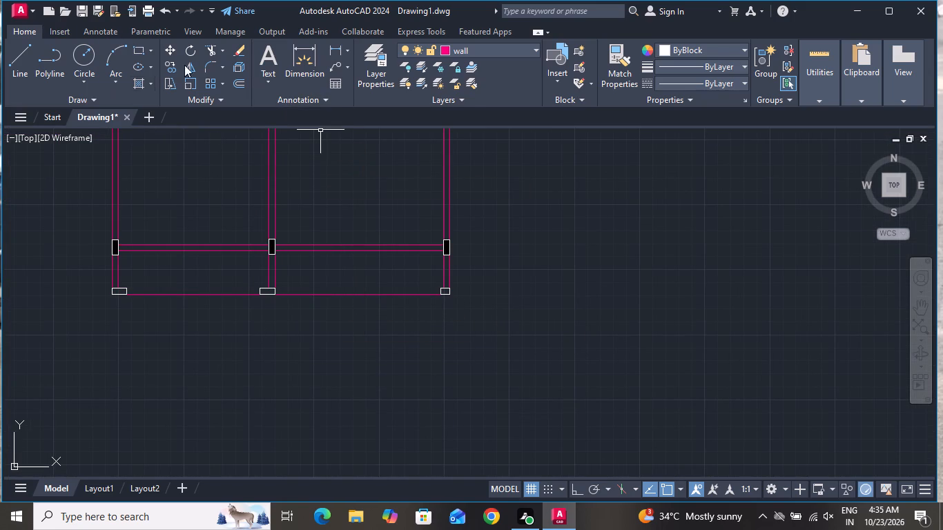
# Draw a rectangle about 8" by 7" on the bottom wall line, a short distance left of the lower-right corner rectangle.
pyautogui.click(134, 46)
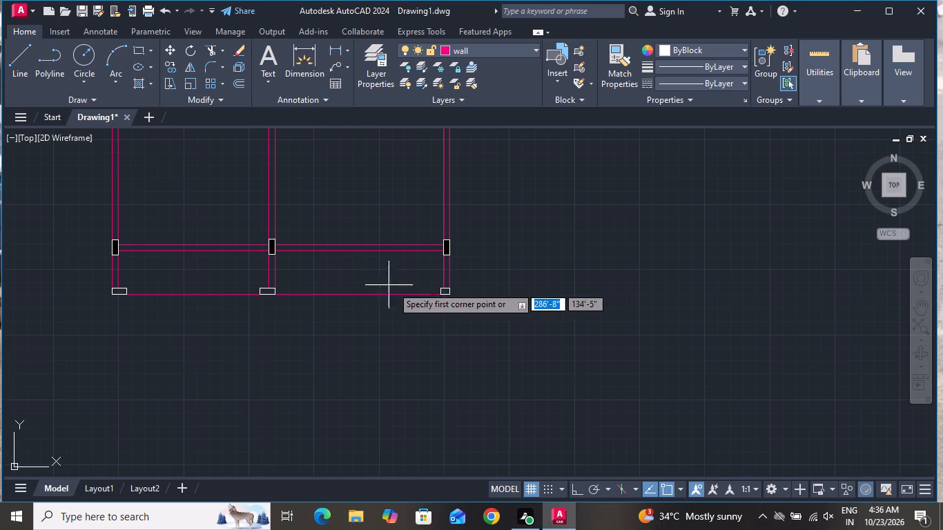
pyautogui.scroll(1, 526, 419)
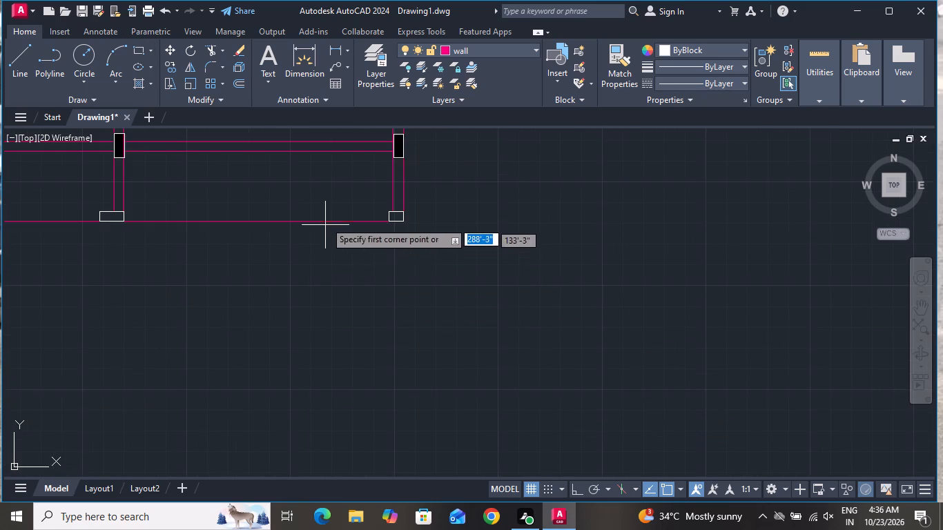
pyautogui.scroll(1, 324, 212)
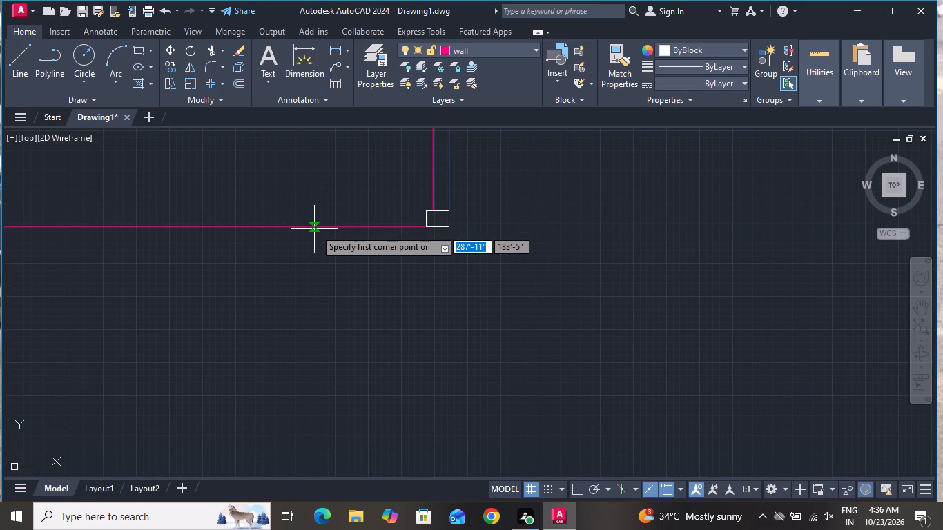
pyautogui.click(317, 226)
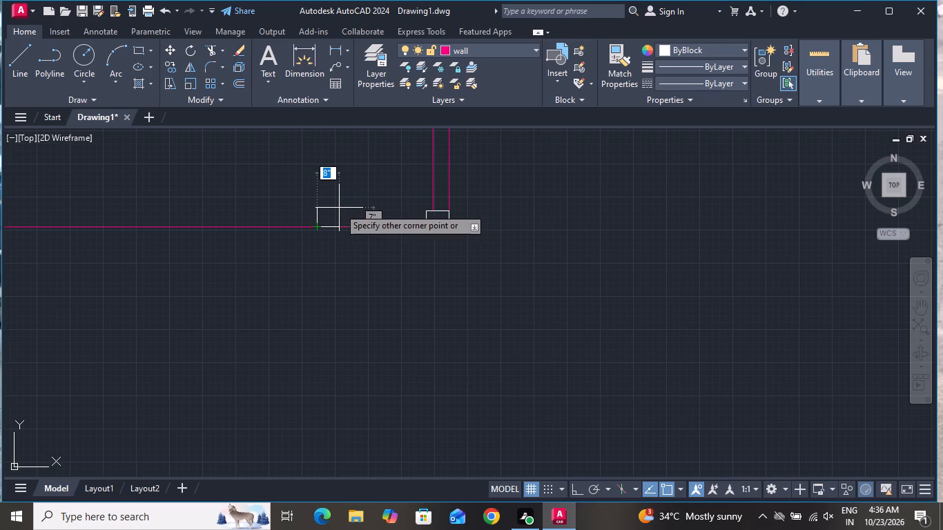
pyautogui.click(339, 208)
pyautogui.scroll(-1, 436, 277)
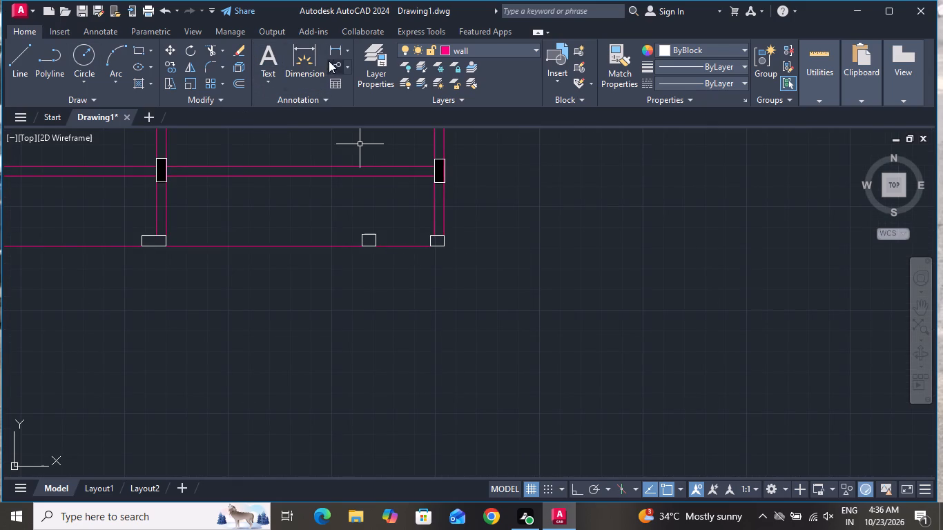
# Add the multiline text "open 3'0" wide" in the lower-left bay, between the cross wall and the bottom wall.
pyautogui.click(272, 53)
pyautogui.scroll(-2, 321, 159)
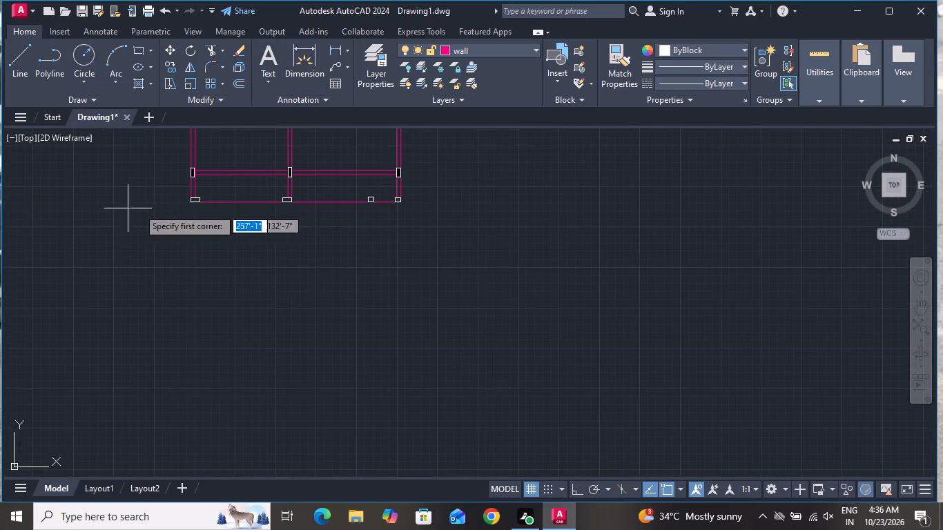
pyautogui.scroll(1, 211, 178)
pyautogui.click(213, 184)
pyautogui.click(309, 187)
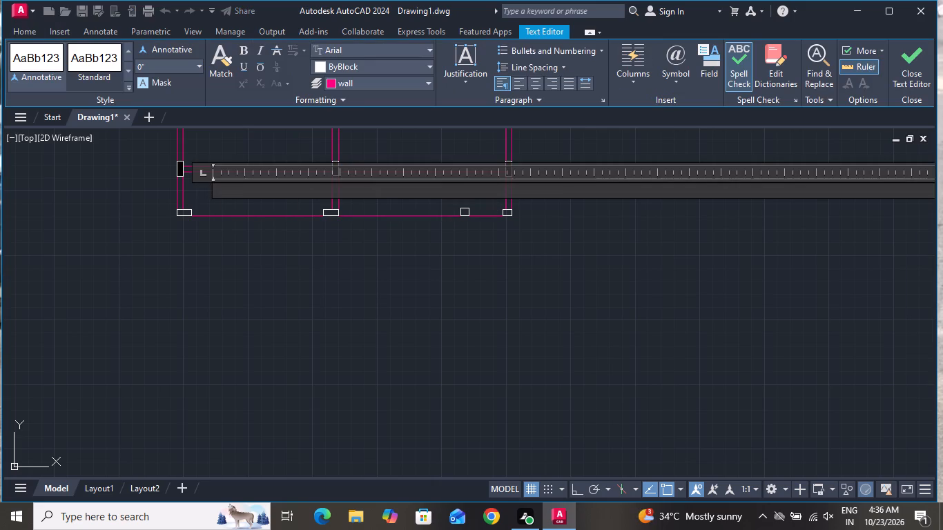
pyautogui.write('open')
pyautogui.press('space')
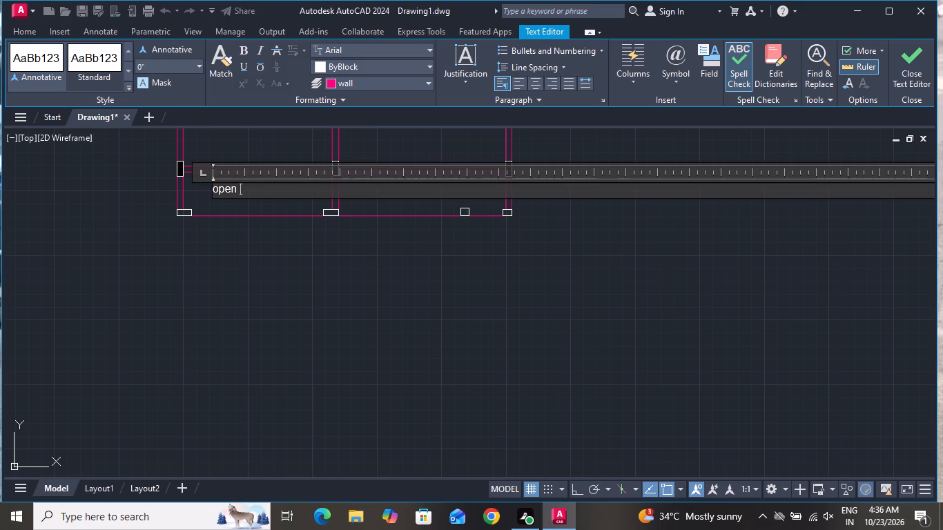
pyautogui.write("3'")
pyautogui.press('0')
pyautogui.hotkey('shift', '"')
pyautogui.press('space')
pyautogui.write('widw')
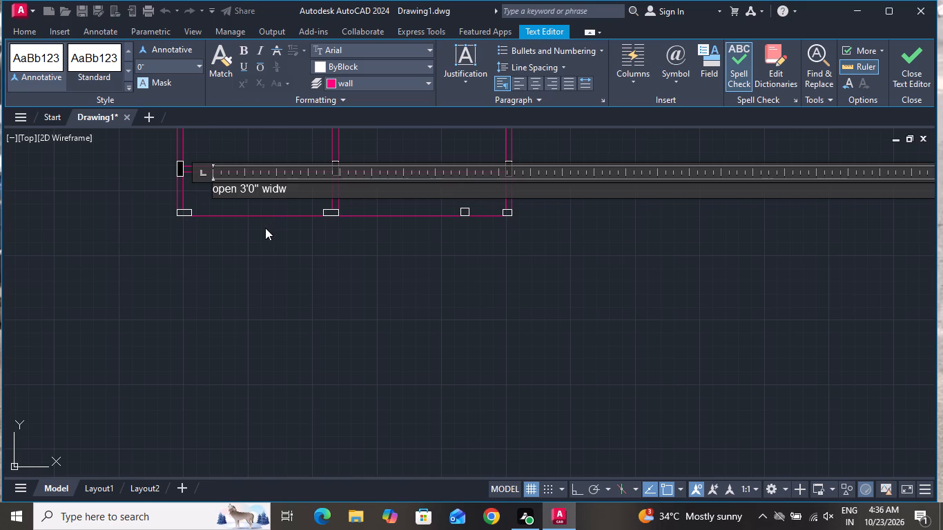
pyautogui.press('BackSpace')
pyautogui.press('e')
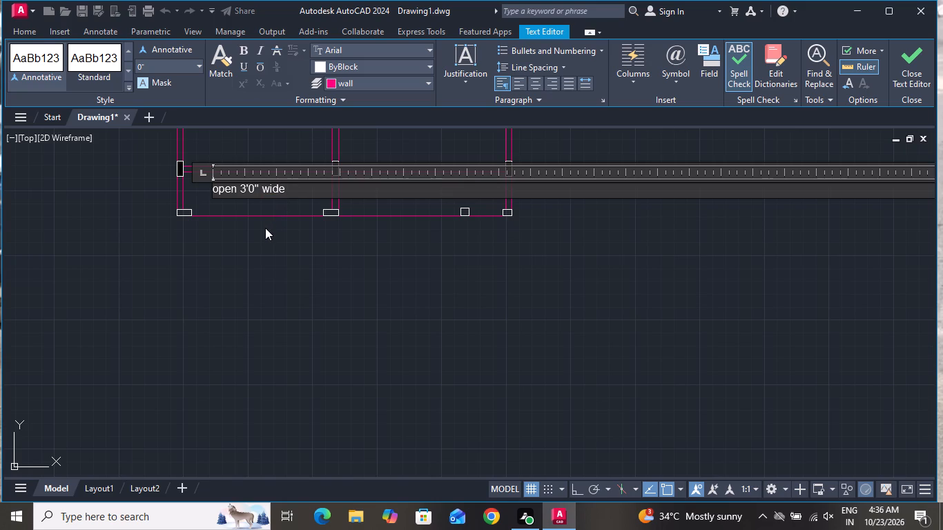
pyautogui.click(265, 228)
# Set the text height of the lower-left bay's opening label to 4".
pyautogui.click(219, 181)
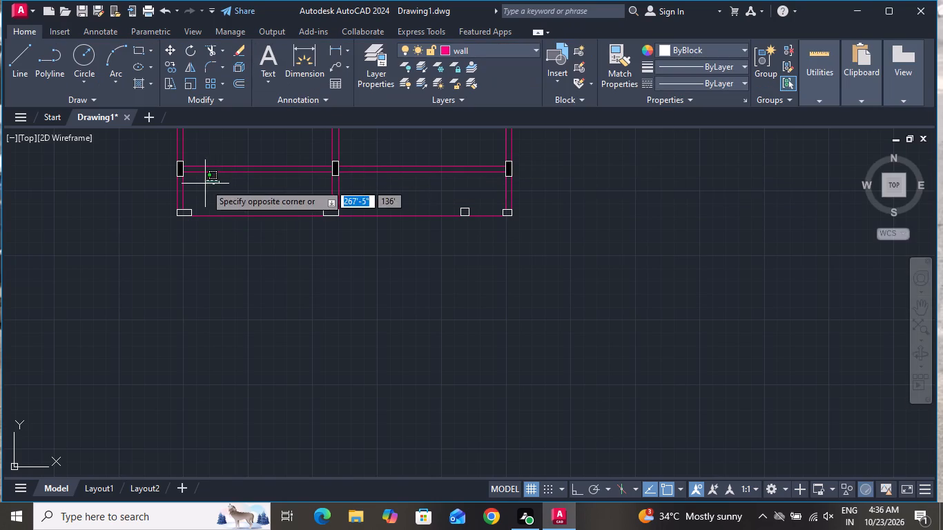
pyautogui.click(205, 184)
pyautogui.click(212, 184)
pyautogui.rightClick(212, 184)
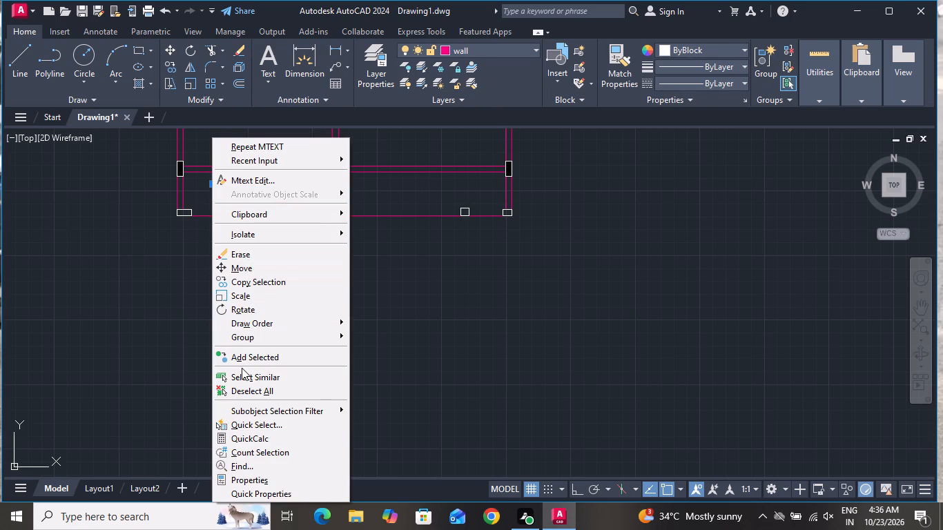
pyautogui.click(245, 484)
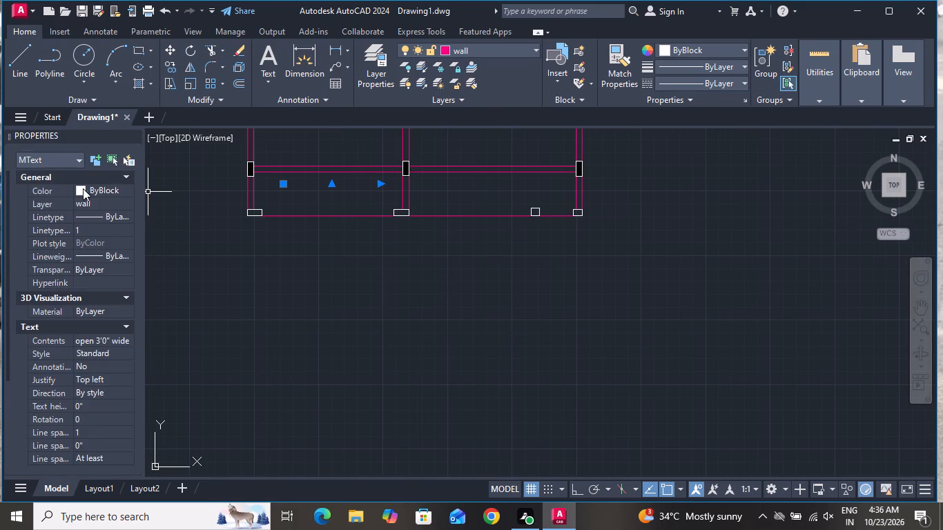
pyautogui.scroll(-2, 81, 195)
pyautogui.click(115, 275)
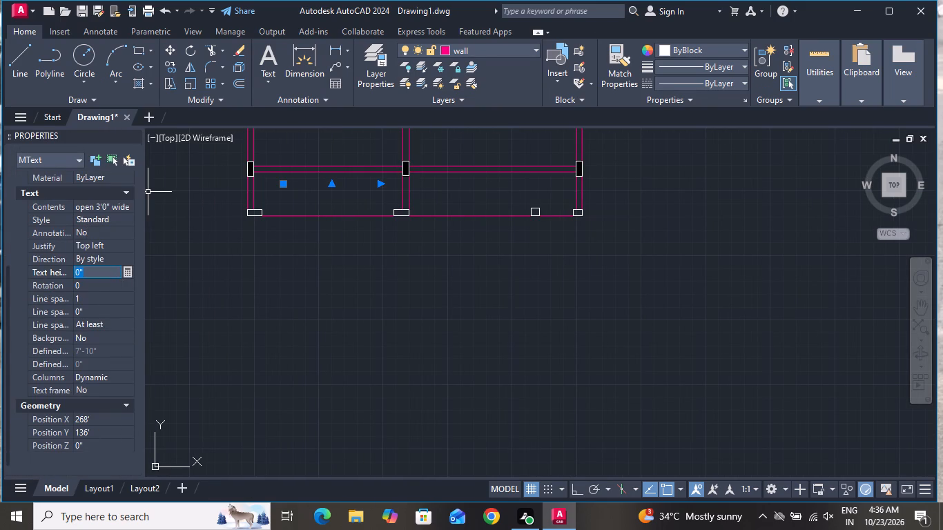
pyautogui.press('BackSpace')
pyautogui.press('4')
pyautogui.hotkey('shift', '"')
pyautogui.press('Return')
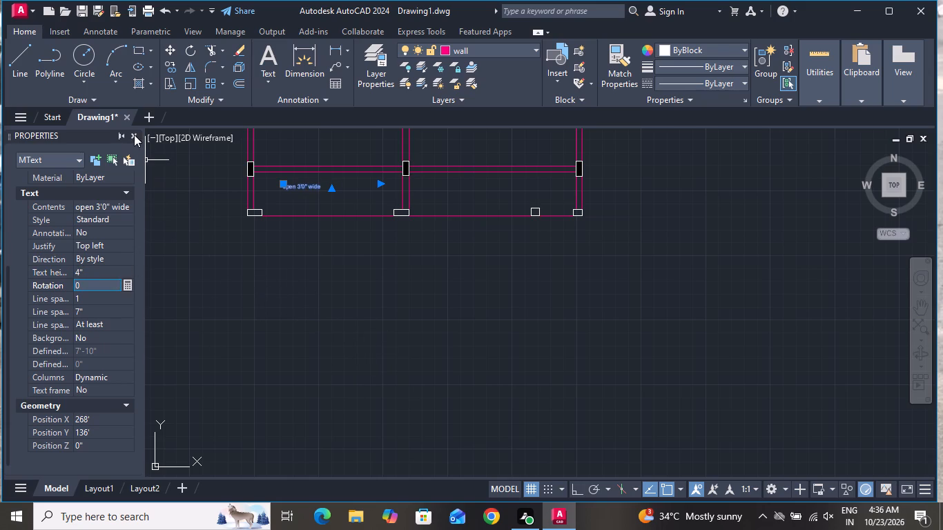
pyautogui.click(134, 135)
# Copy the "open 3'0" wide" label from the lower-left bay into the lower-right bay above the bottom wall.
pyautogui.scroll(2, 234, 175)
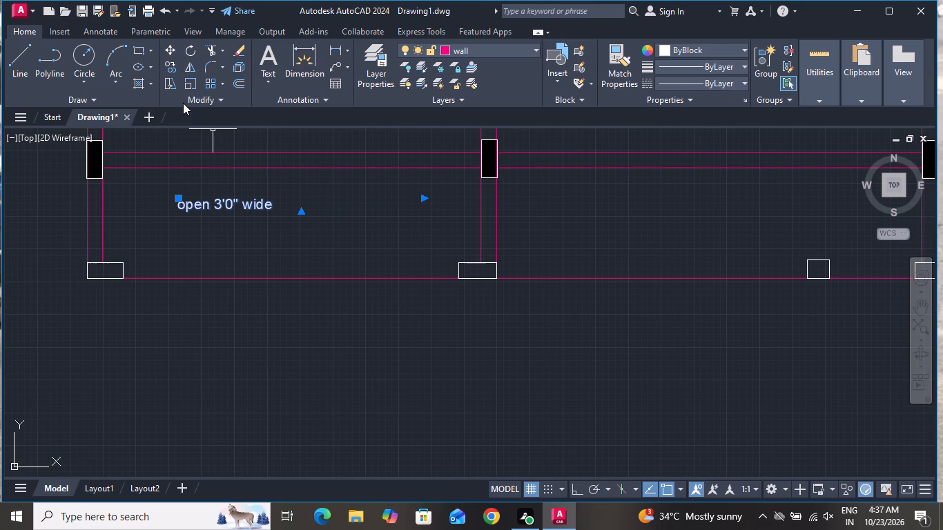
pyautogui.click(171, 68)
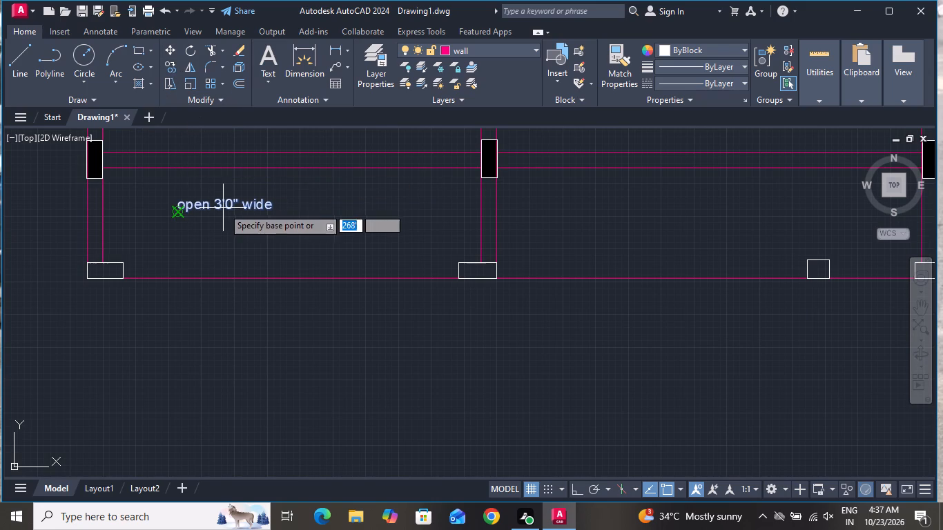
pyautogui.click(223, 207)
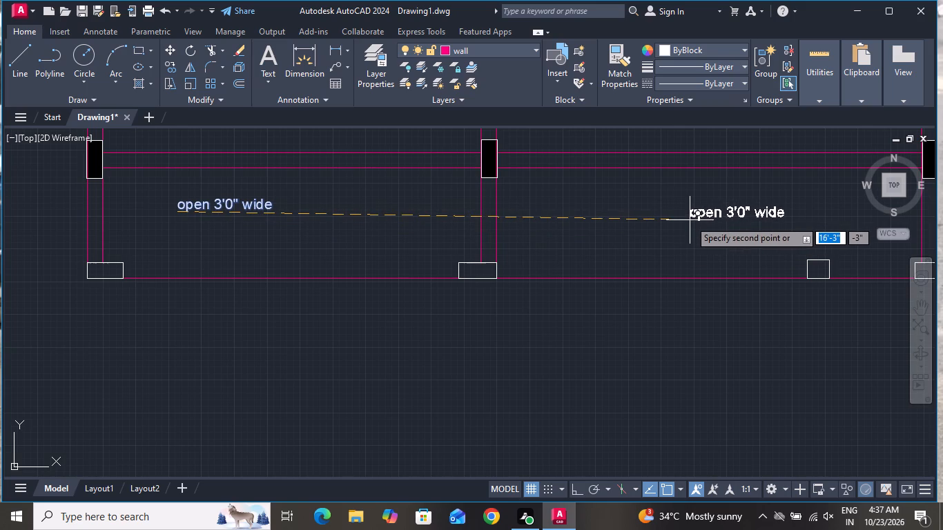
pyautogui.click(690, 220)
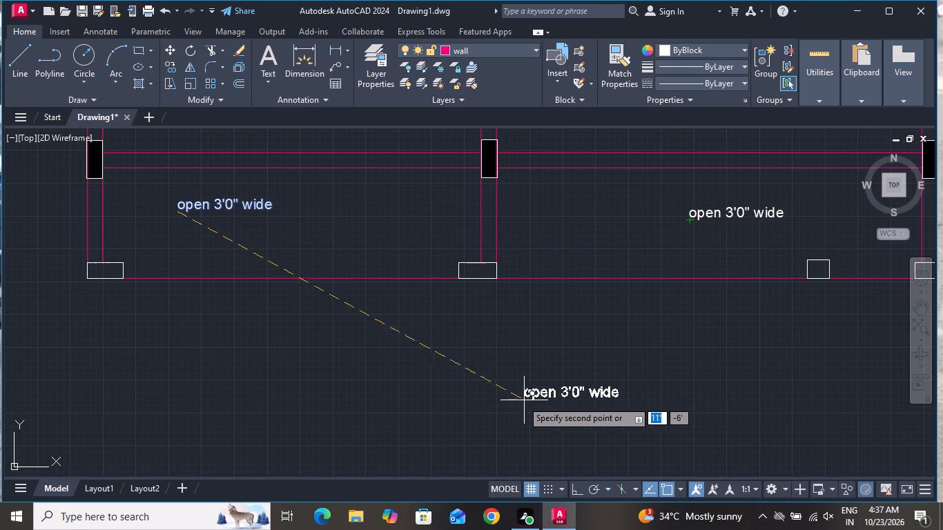
pyautogui.rightClick(445, 362)
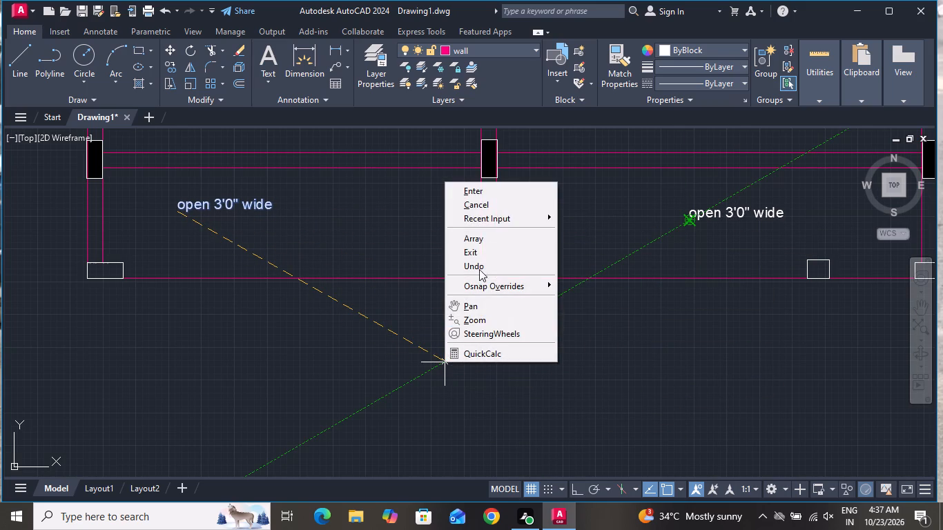
pyautogui.click(504, 206)
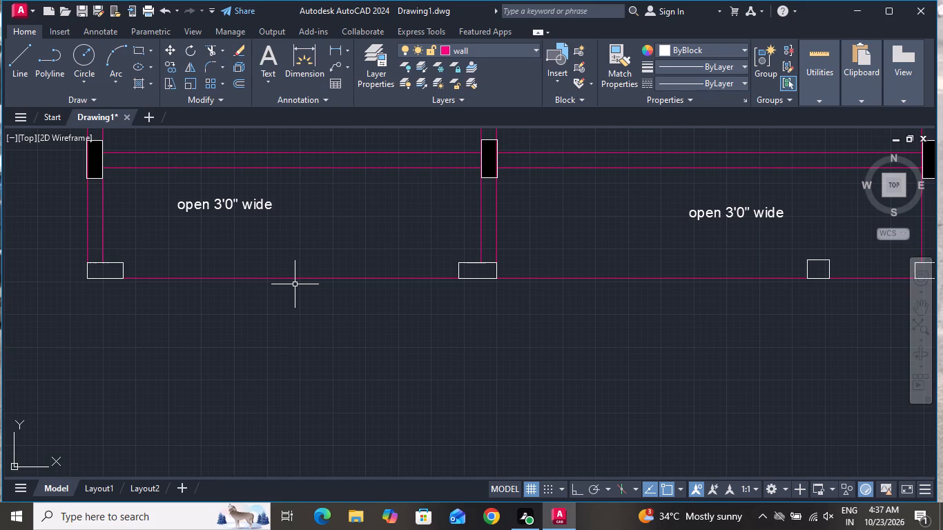
# Copy the "open 3'0" wide" label from the lower-left bay into the top-left and top-right bays below the top wall.
pyautogui.click(269, 208)
pyautogui.click(170, 62)
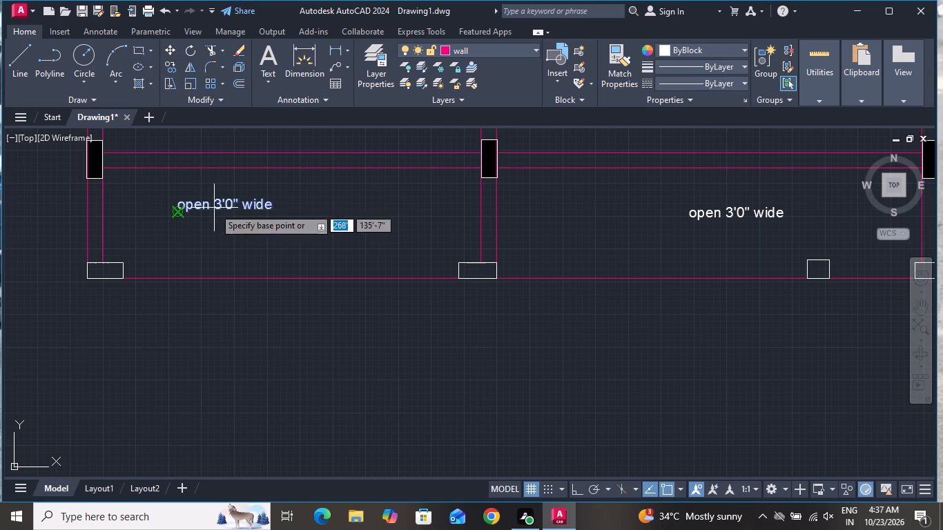
pyautogui.click(214, 208)
pyautogui.scroll(-6, 244, 326)
pyautogui.scroll(2, 271, 246)
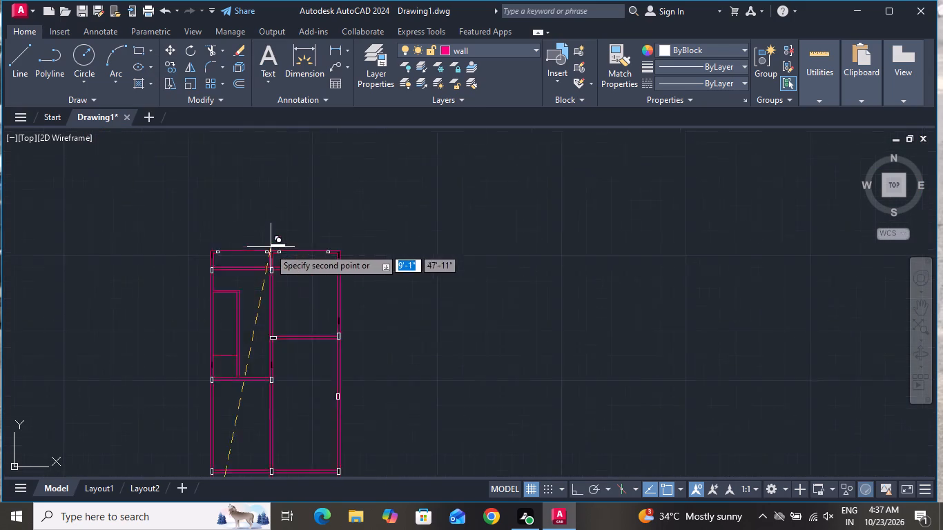
pyautogui.scroll(4, 269, 250)
pyautogui.click(37, 280)
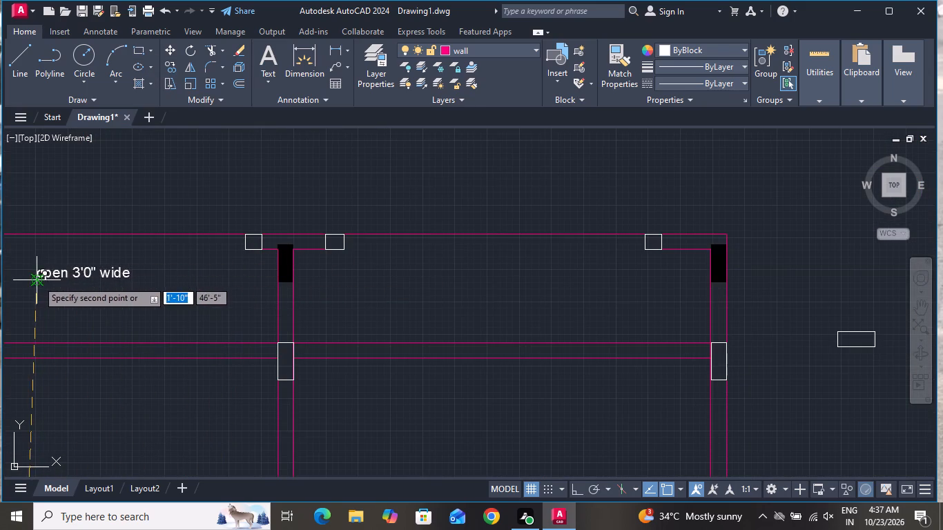
pyautogui.click(481, 289)
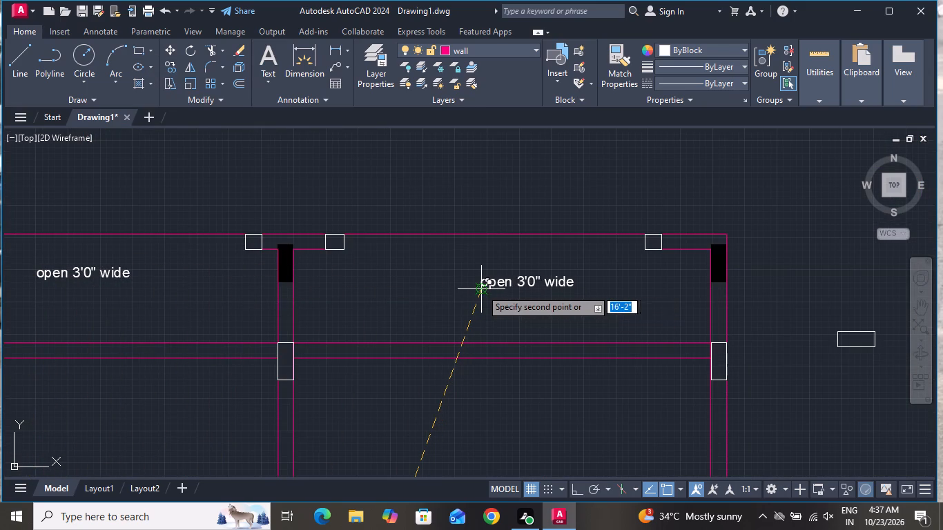
pyautogui.rightClick(481, 290)
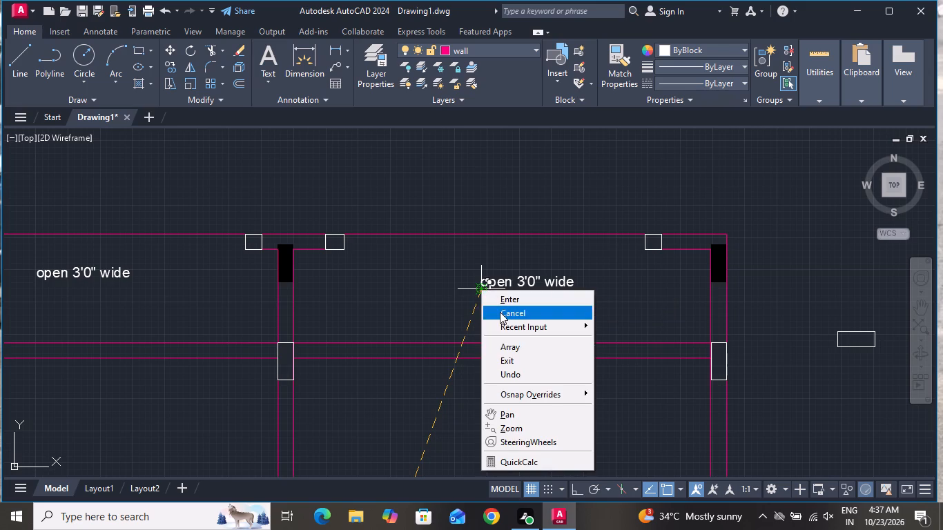
pyautogui.click(500, 312)
# Add a linear dimension for the plan's overall width between the outer top corners, placed just above the top wall.
pyautogui.scroll(-1, 499, 315)
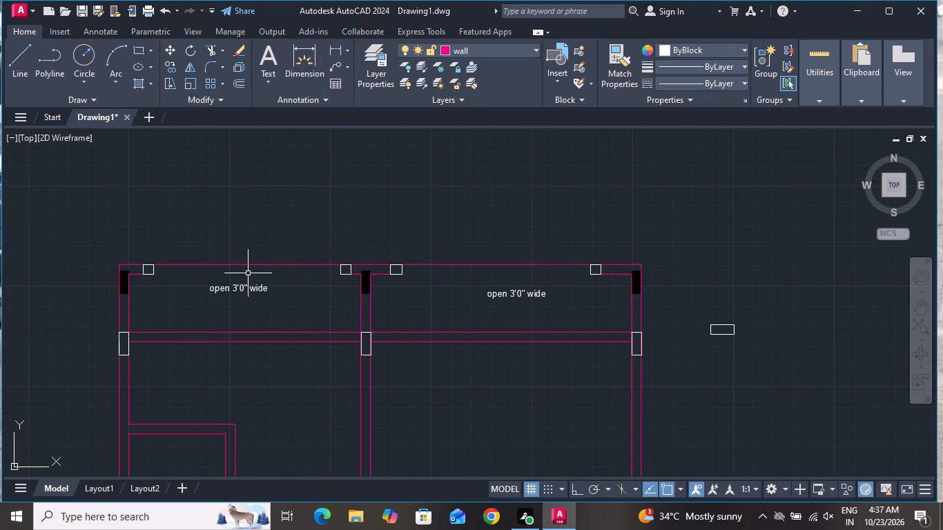
pyautogui.click(339, 52)
pyautogui.scroll(2, 153, 270)
pyautogui.click(64, 253)
pyautogui.scroll(-1, 613, 232)
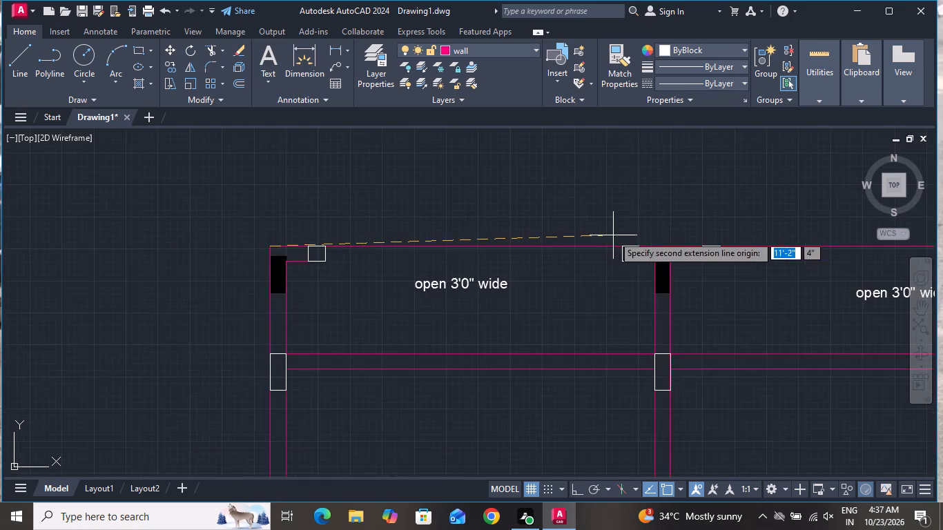
pyautogui.scroll(-2, 660, 240)
pyautogui.scroll(4, 836, 248)
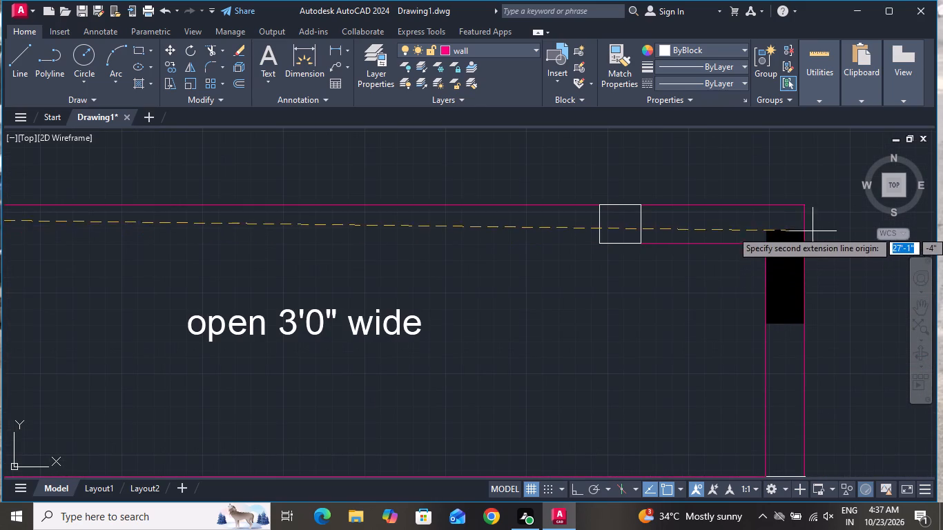
pyautogui.click(800, 204)
pyautogui.scroll(-2, 798, 198)
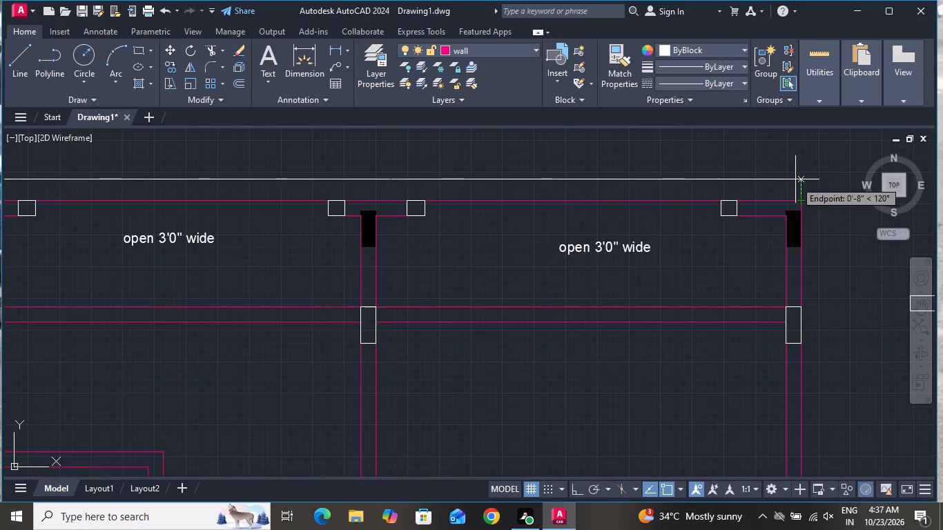
pyautogui.click(795, 165)
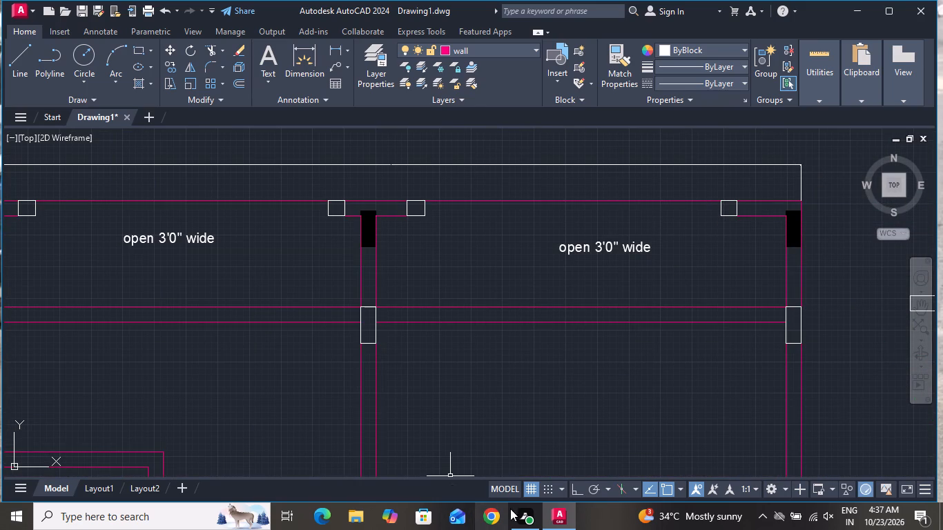
# Enlarge the text height in the Standard dimension style and set its arrow size to 0'-10.18".
pyautogui.press('d')
pyautogui.press('space')
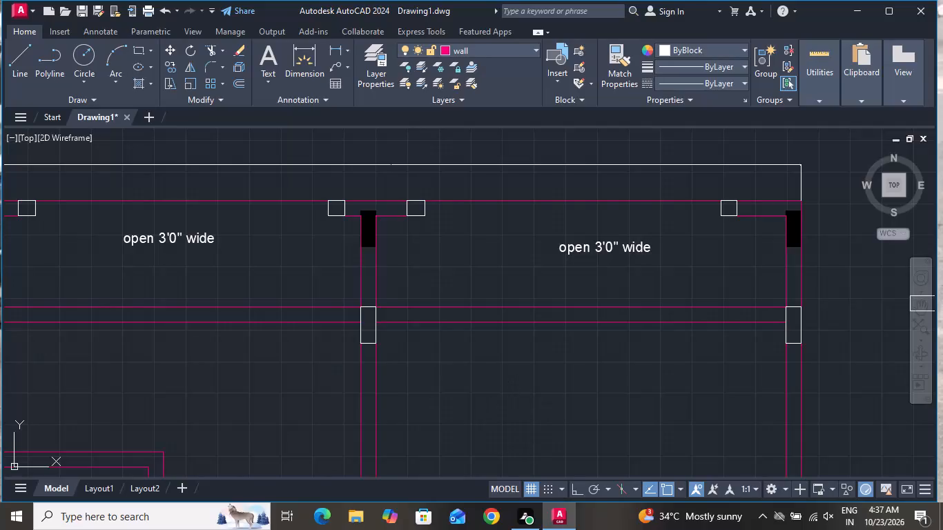
pyautogui.click(637, 230)
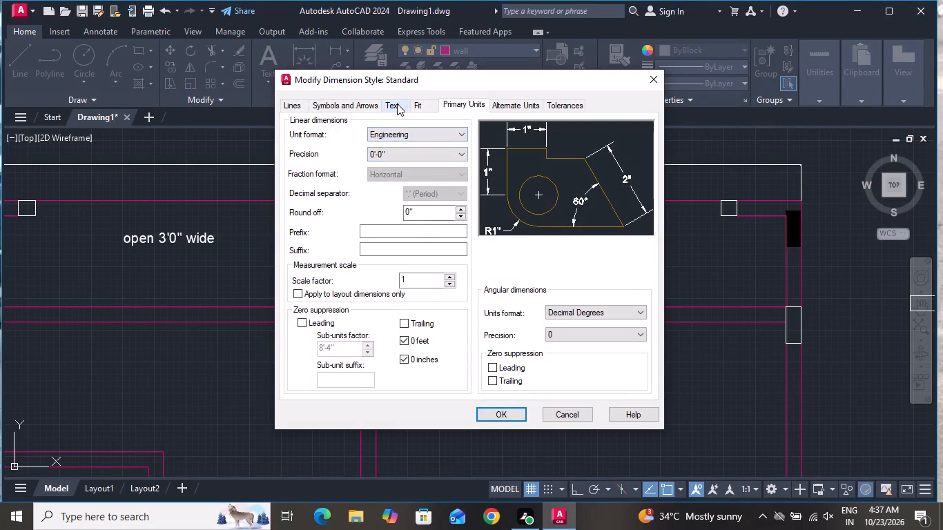
pyautogui.click(397, 104)
pyautogui.click(463, 201)
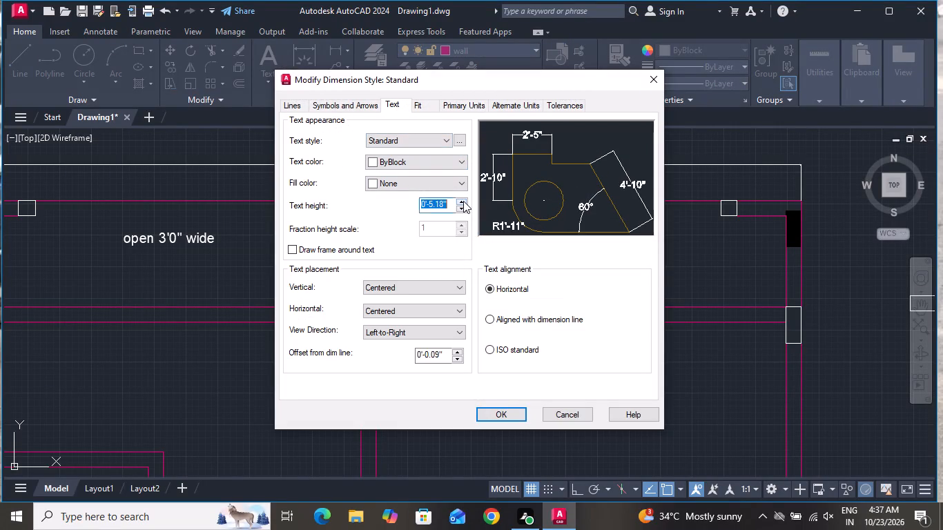
pyautogui.click(463, 200)
pyautogui.click(358, 108)
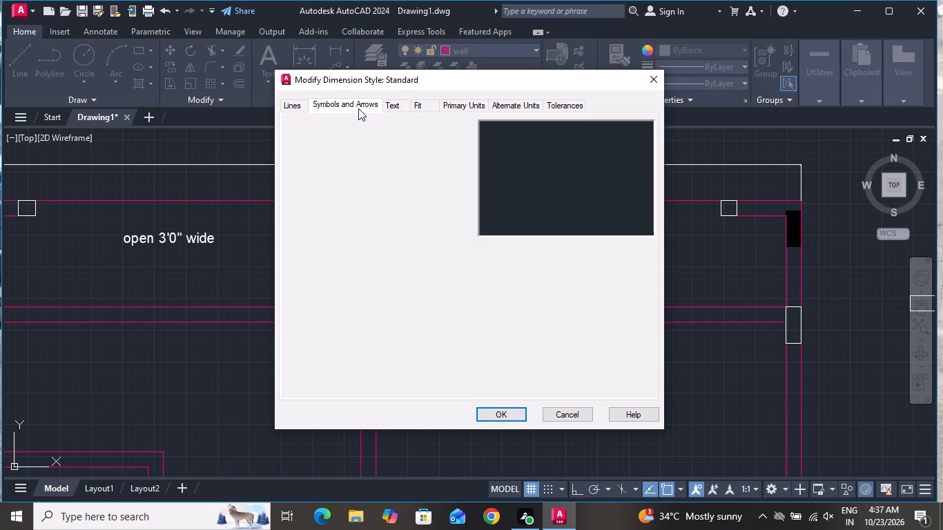
pyautogui.click(336, 241)
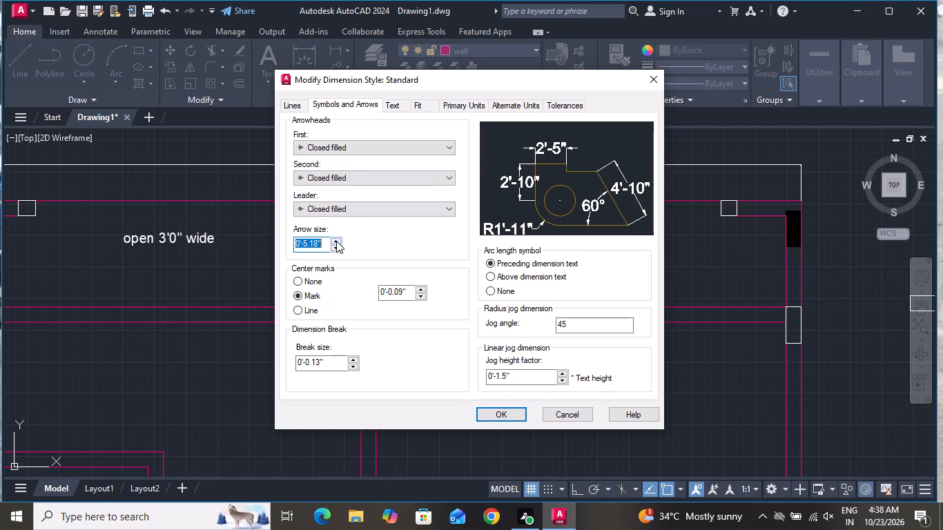
pyautogui.click(336, 241)
pyautogui.click(492, 413)
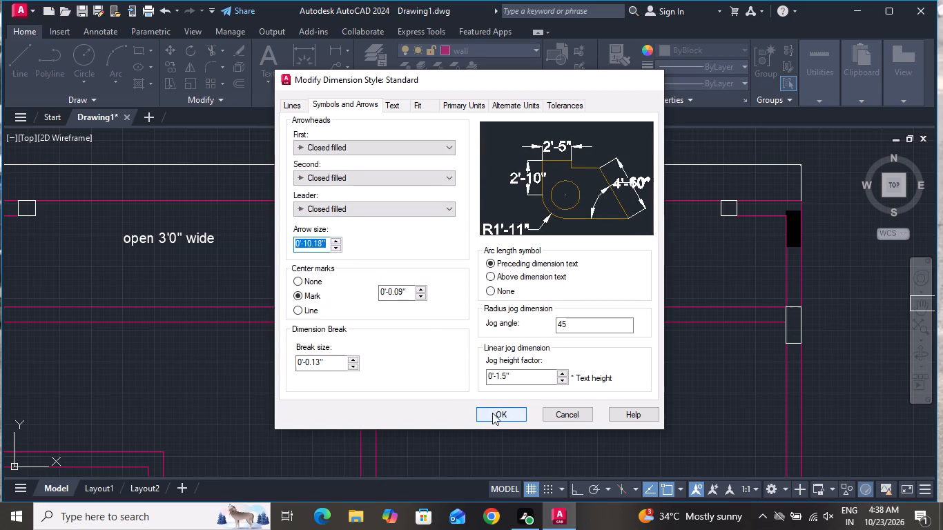
pyautogui.click(613, 184)
pyautogui.click(541, 360)
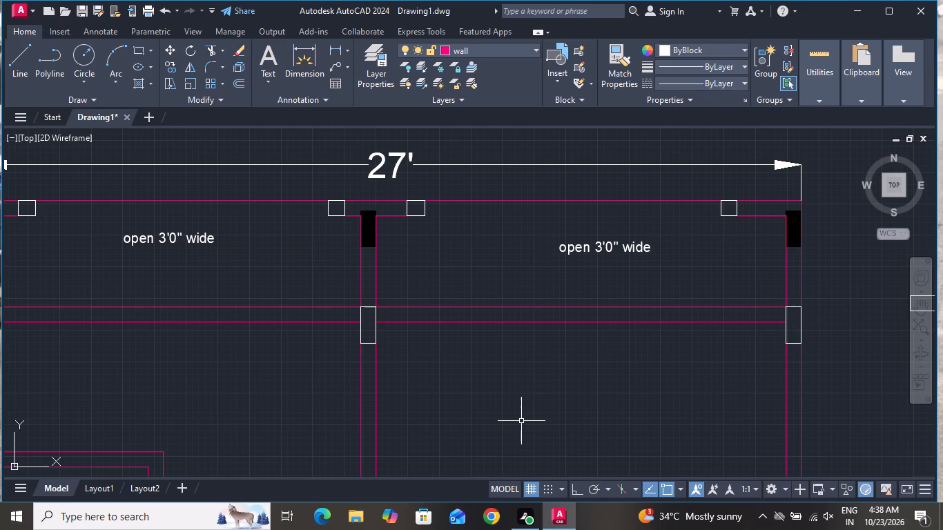
# Assign all four "open 3'0" wide" labels in the top and bottom bays to the text layer.
pyautogui.scroll(-1, 534, 297)
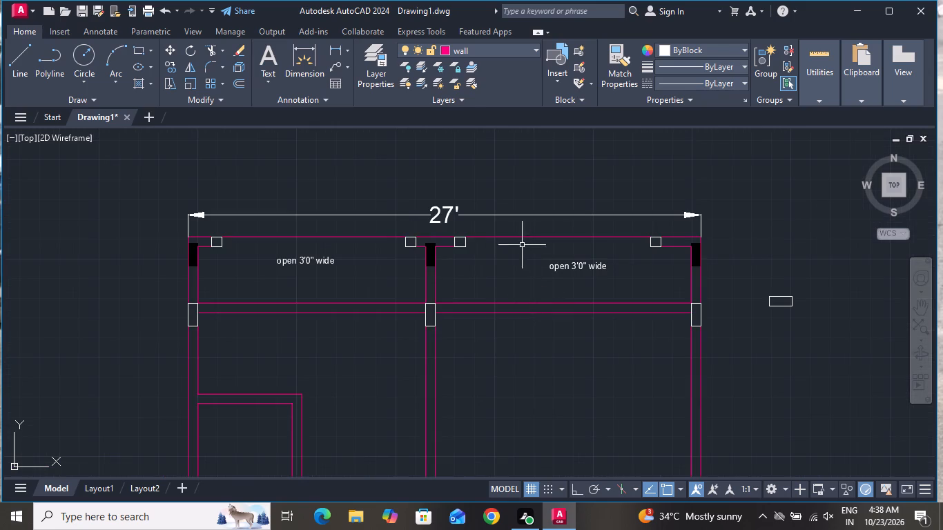
pyautogui.click(350, 253)
pyautogui.click(280, 268)
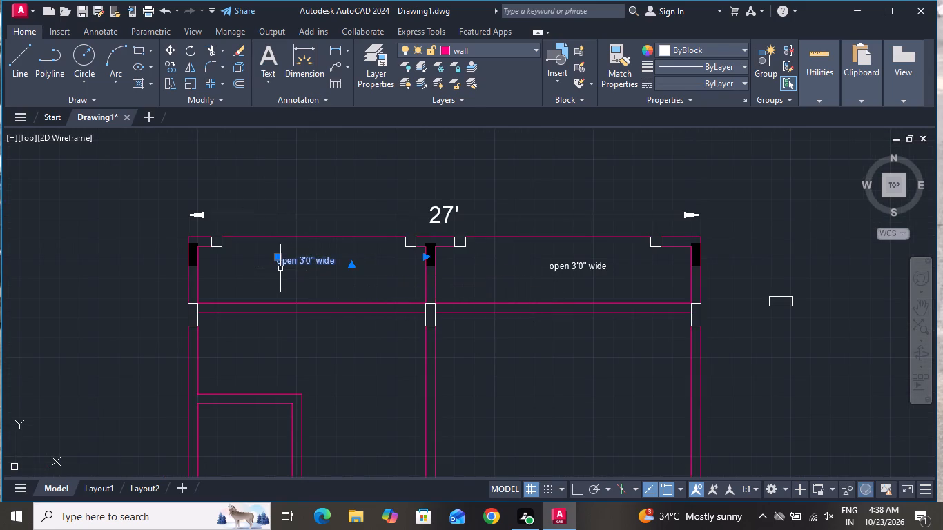
pyautogui.click(563, 268)
pyautogui.scroll(-3, 590, 223)
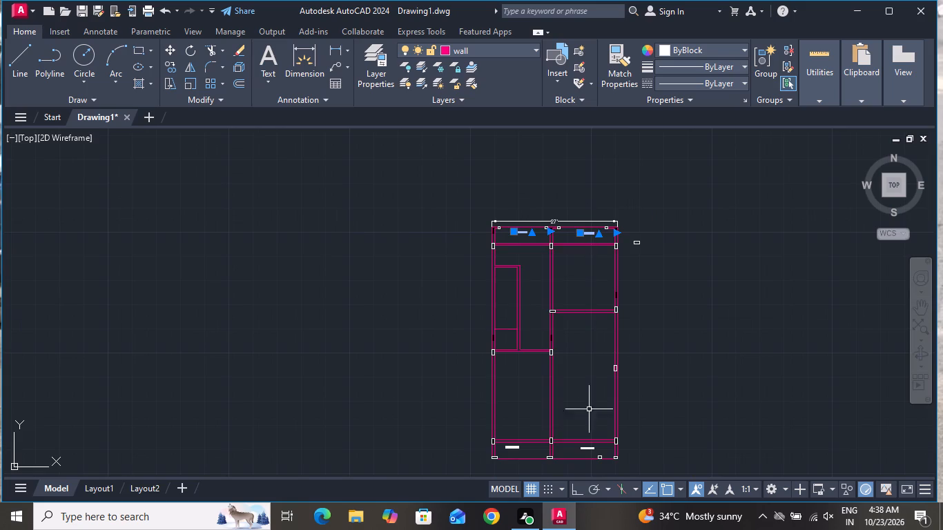
pyautogui.scroll(2, 582, 464)
pyautogui.click(596, 423)
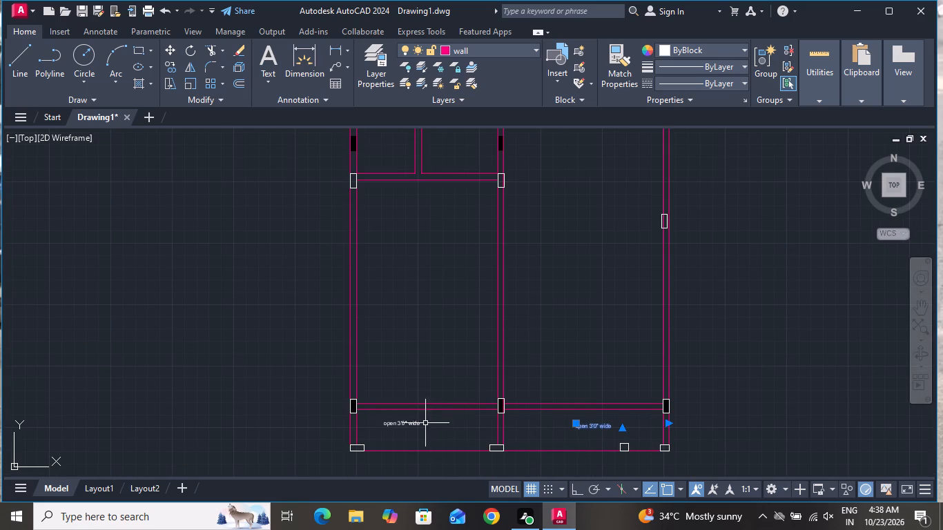
pyautogui.click(414, 424)
pyautogui.click(430, 48)
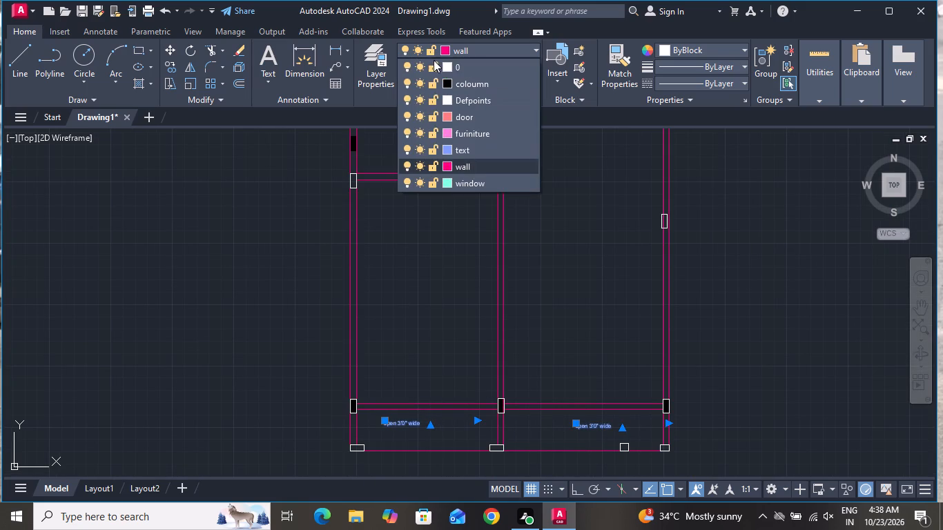
pyautogui.click(457, 143)
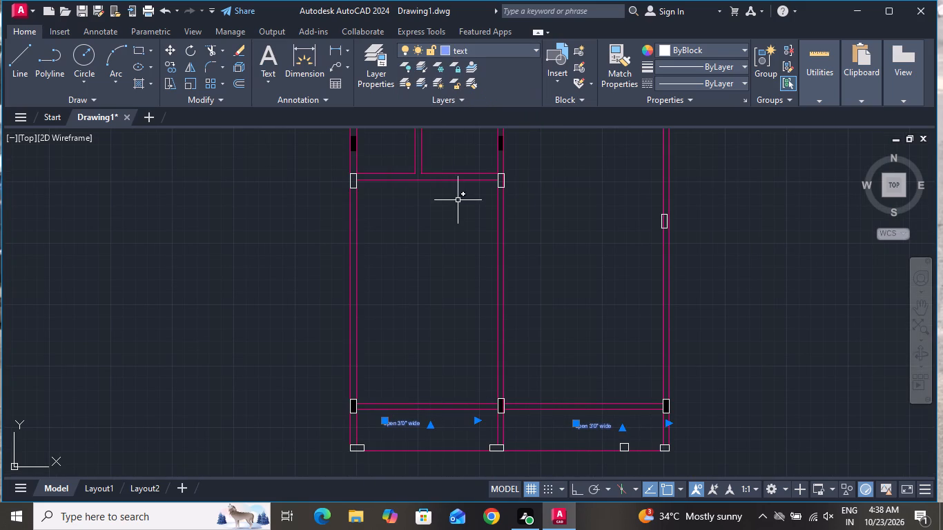
pyautogui.press('Escape')
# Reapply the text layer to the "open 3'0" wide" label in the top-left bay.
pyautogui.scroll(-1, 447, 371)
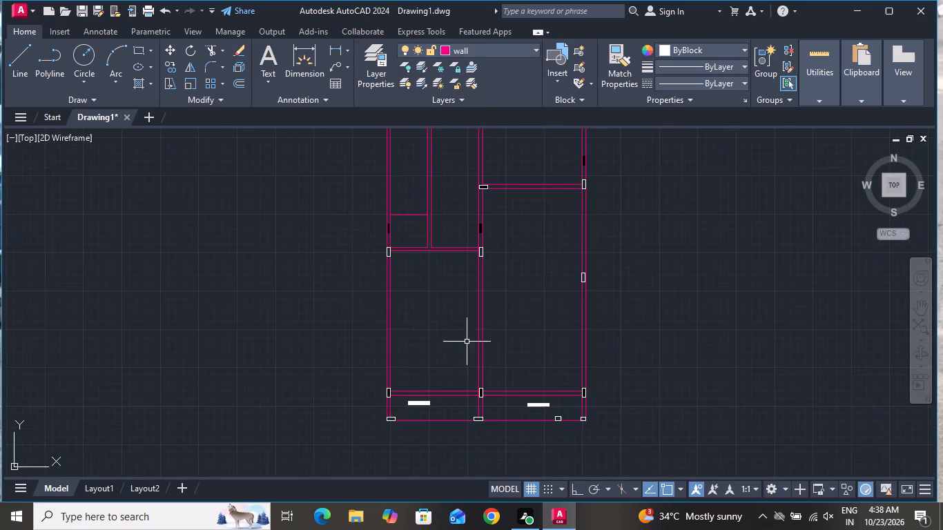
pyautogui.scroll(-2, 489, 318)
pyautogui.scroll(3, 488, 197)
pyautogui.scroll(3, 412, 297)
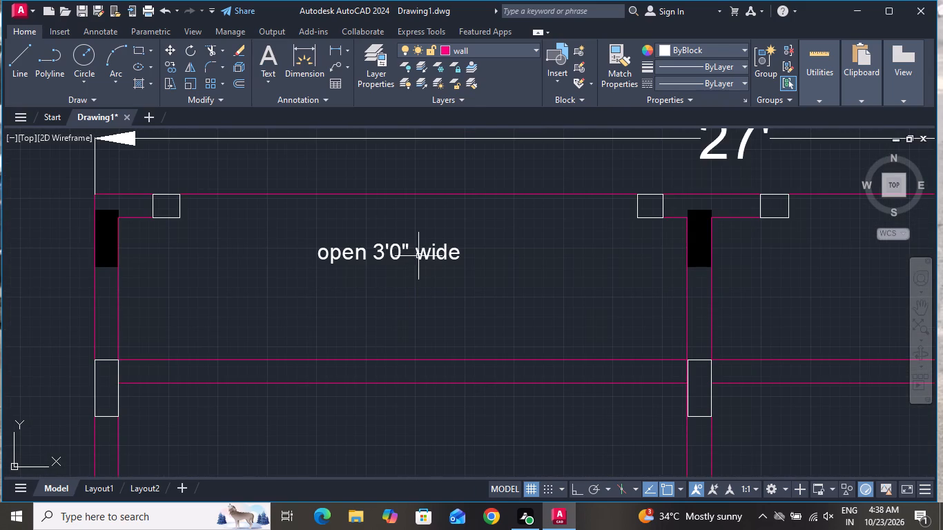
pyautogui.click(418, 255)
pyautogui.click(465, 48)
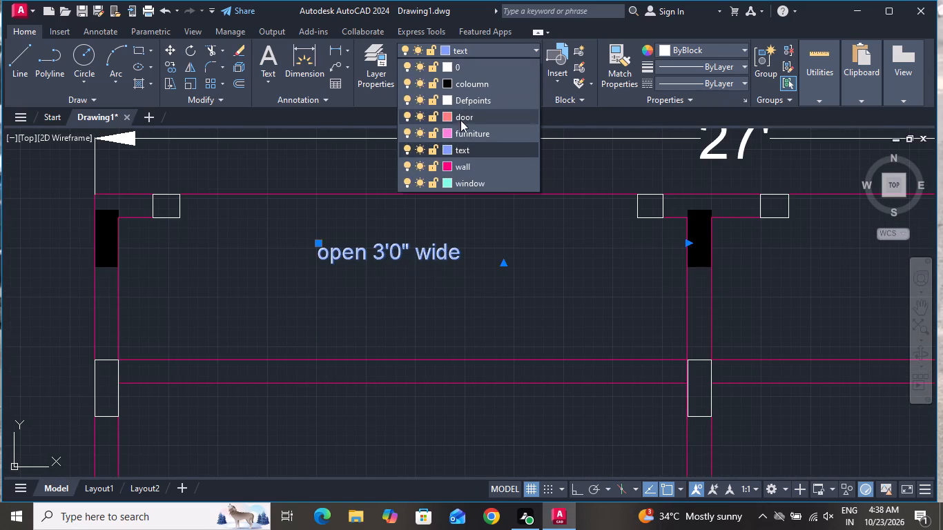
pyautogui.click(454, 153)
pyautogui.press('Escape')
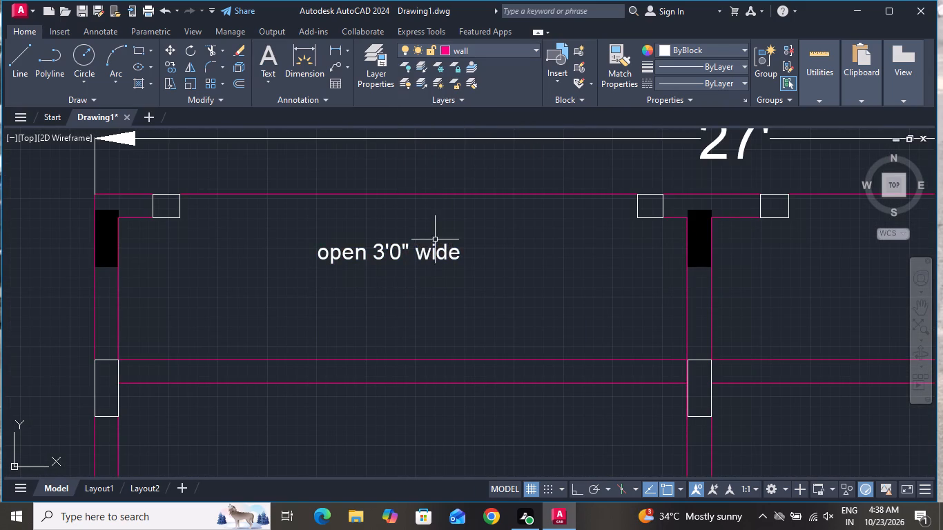
# Add a linear dimension for the plan's overall length between the outer left corners, placed just outside the left wall.
pyautogui.scroll(-4, 444, 255)
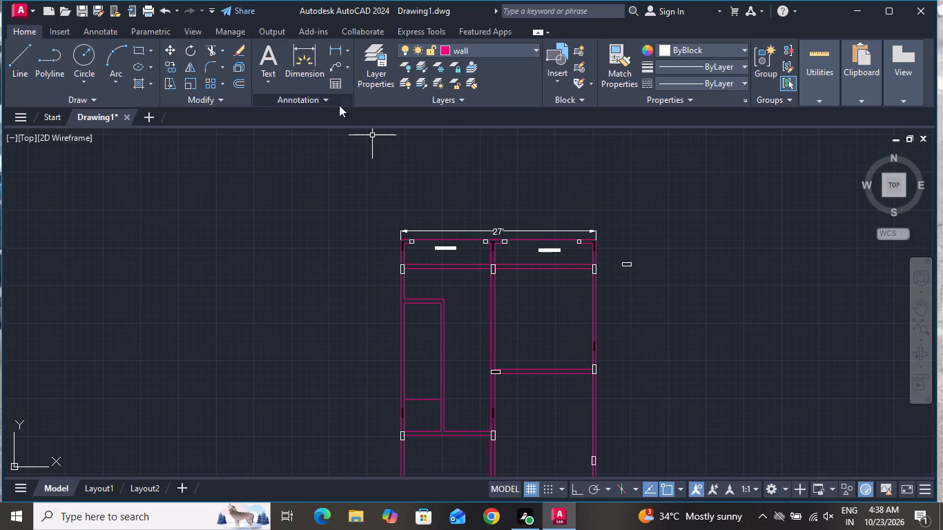
pyautogui.click(336, 46)
pyautogui.scroll(-1, 419, 258)
pyautogui.scroll(3, 405, 279)
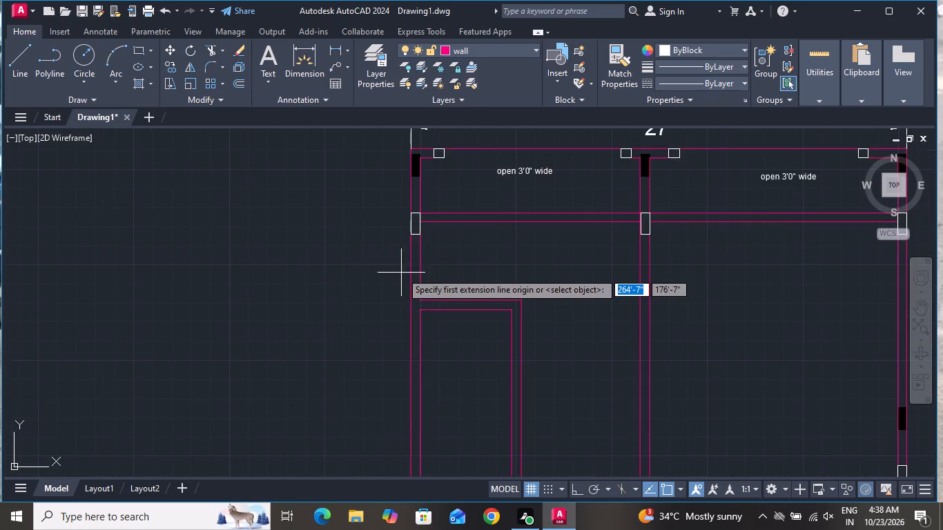
pyautogui.scroll(-2, 401, 259)
pyautogui.scroll(3, 396, 222)
pyautogui.click(431, 203)
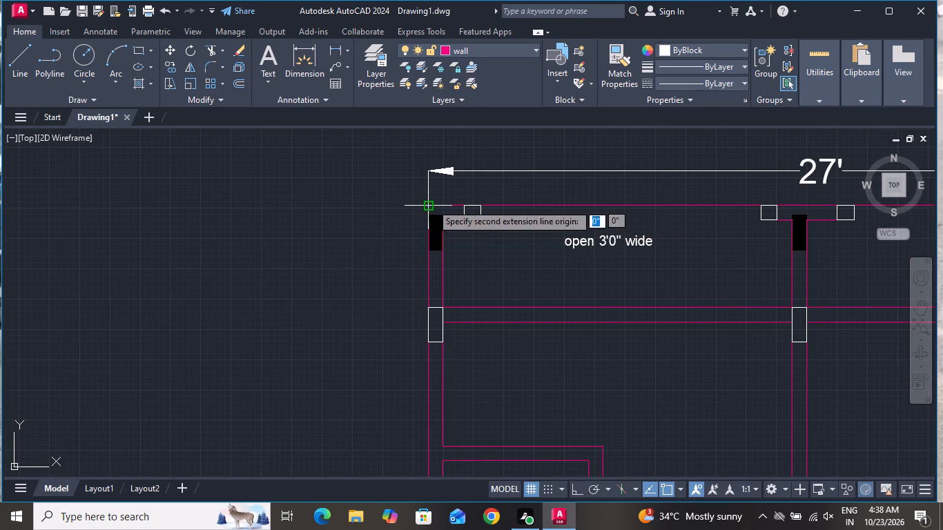
pyautogui.scroll(-3, 374, 250)
pyautogui.scroll(-2, 411, 163)
pyautogui.scroll(3, 405, 338)
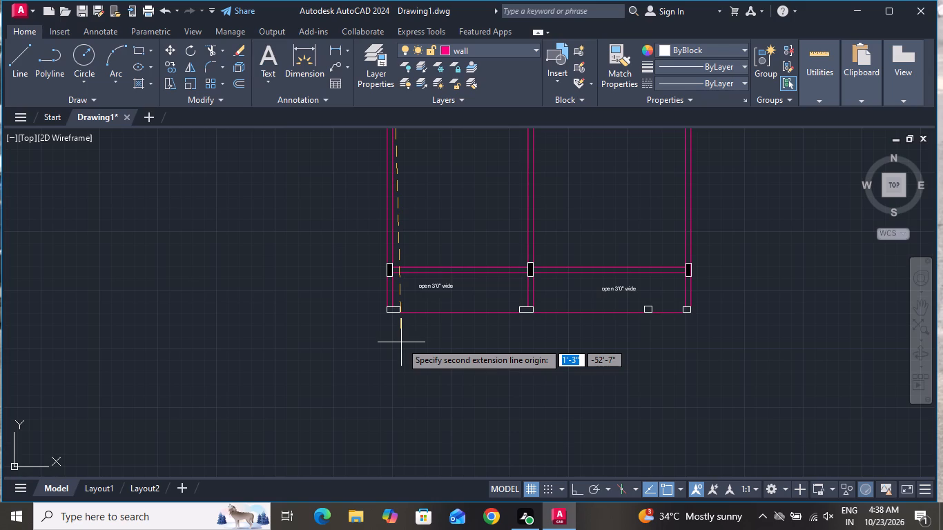
pyautogui.scroll(1, 401, 341)
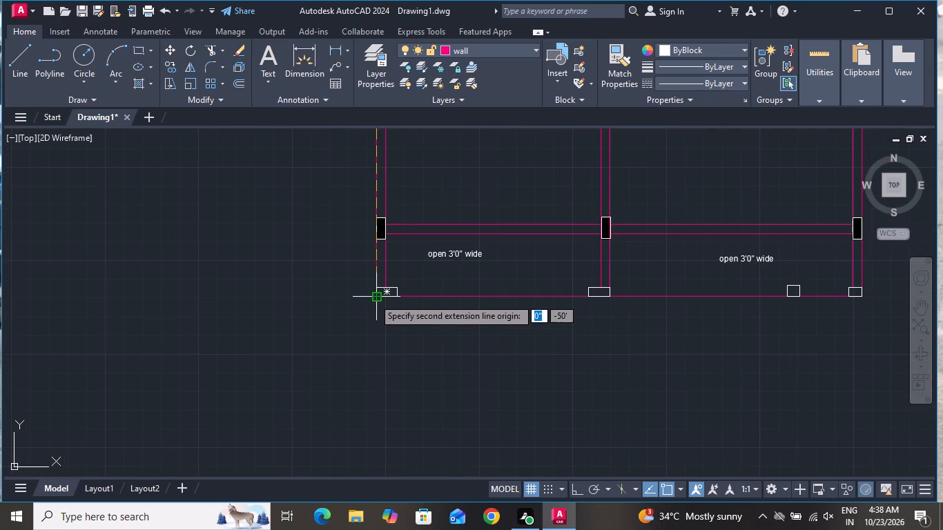
pyautogui.click(373, 297)
pyautogui.scroll(-3, 360, 304)
pyautogui.click(354, 306)
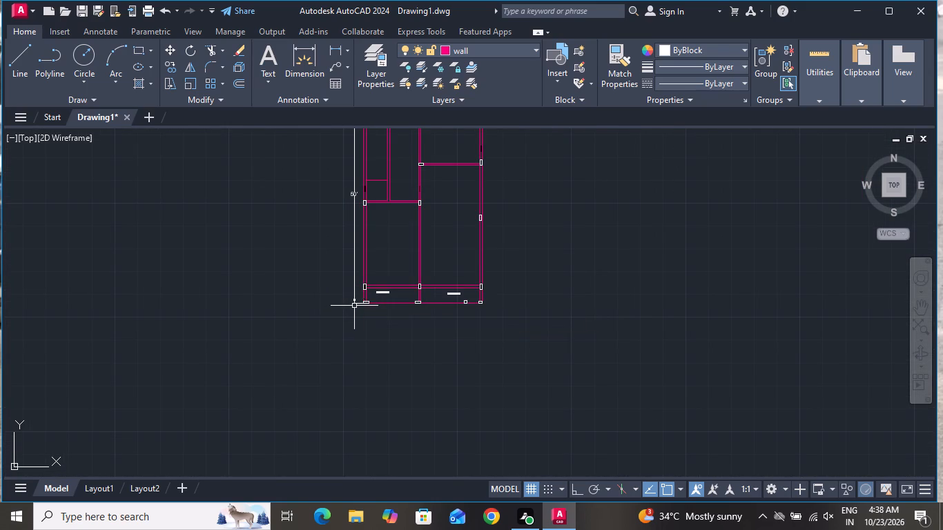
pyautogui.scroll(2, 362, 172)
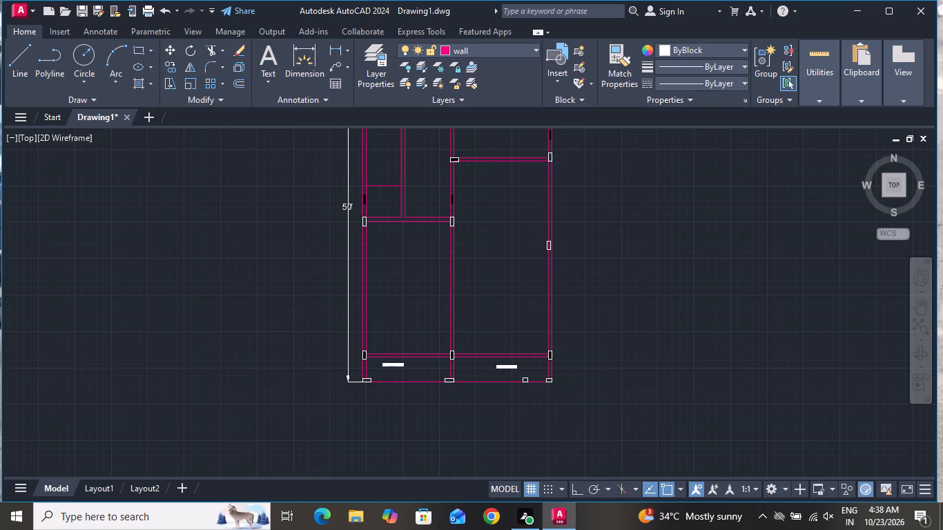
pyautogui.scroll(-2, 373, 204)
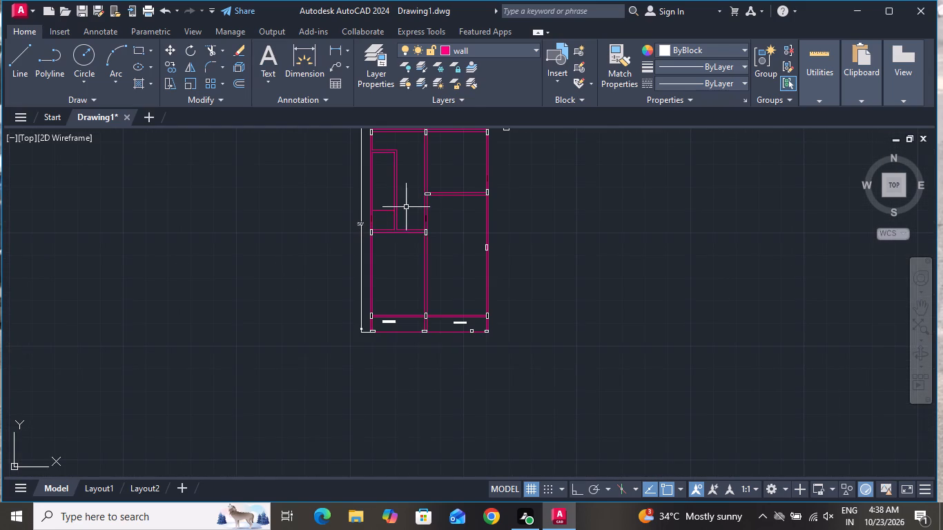
# Copy the horizontal black-filled column from the centre wall junction to where the small inner room's top wall meets the left outer wall.
pyautogui.scroll(3, 427, 197)
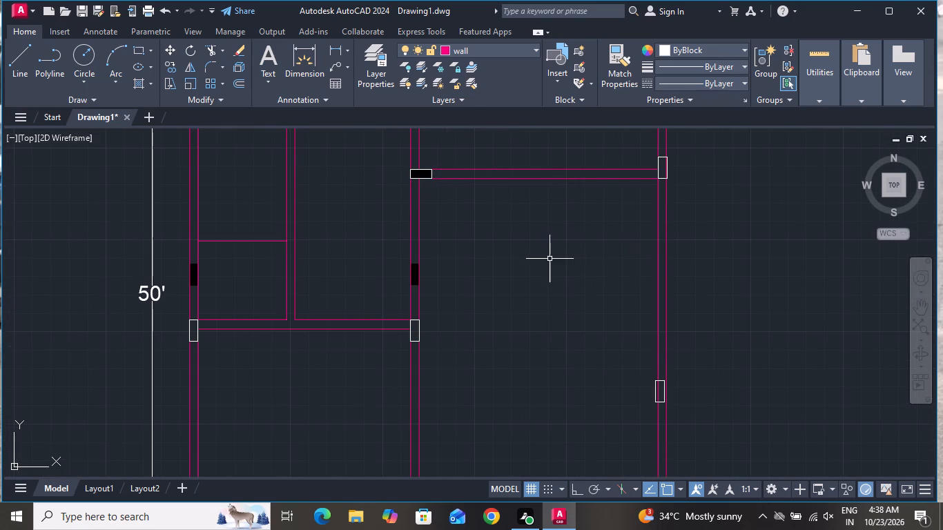
pyautogui.scroll(2, 468, 181)
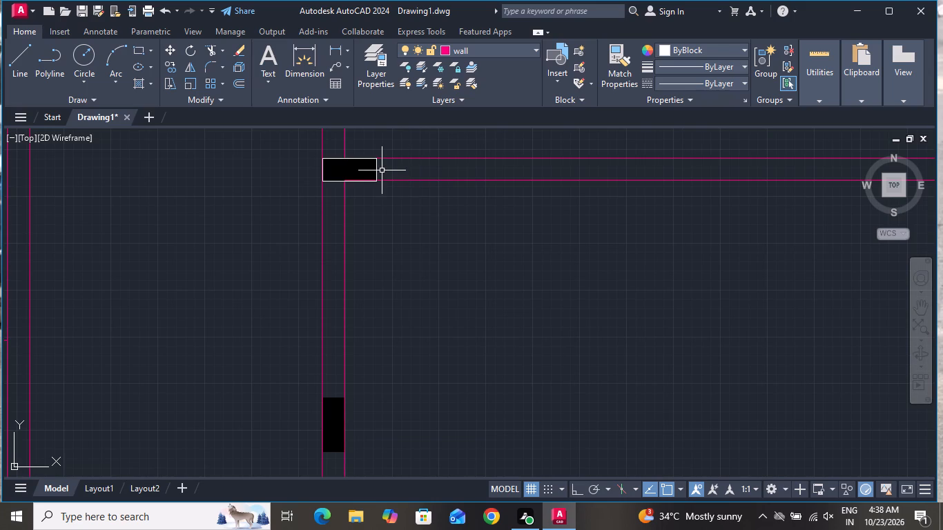
pyautogui.click(381, 170)
pyautogui.click(357, 168)
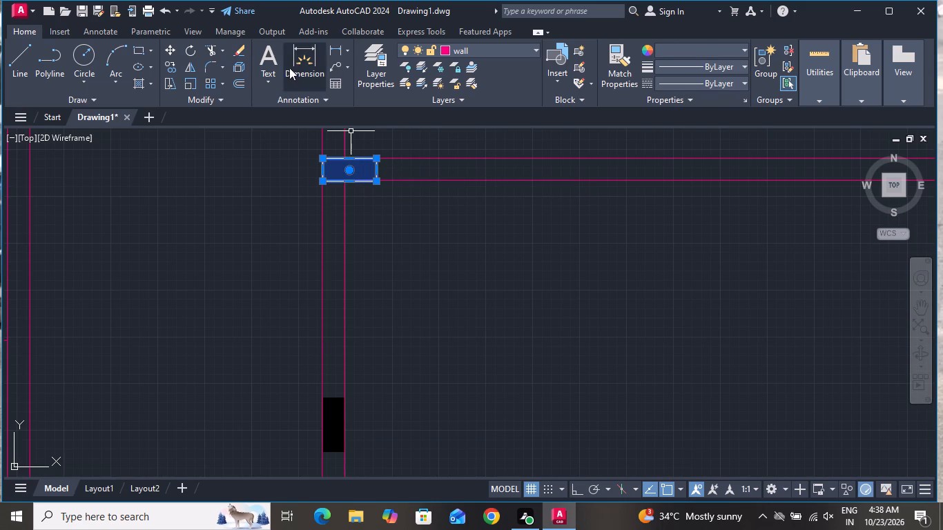
pyautogui.click(164, 62)
pyautogui.click(344, 170)
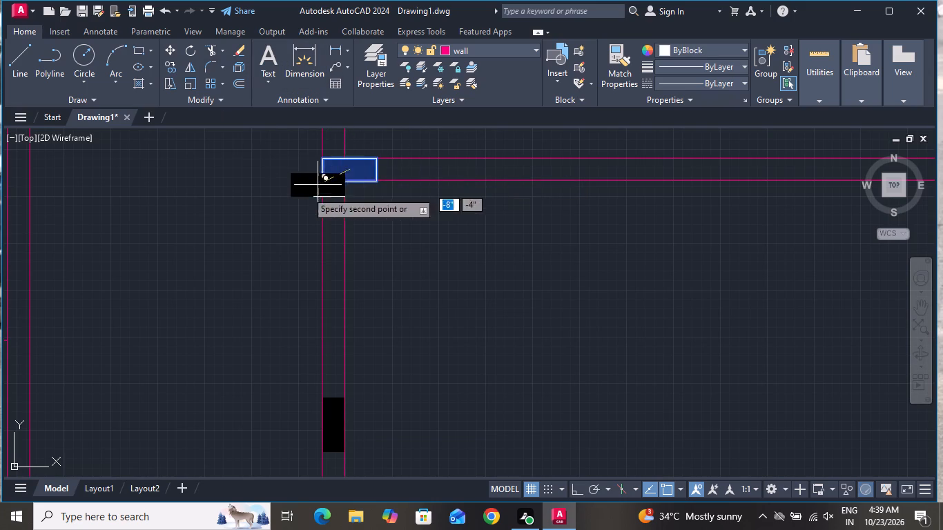
pyautogui.scroll(-4, 298, 245)
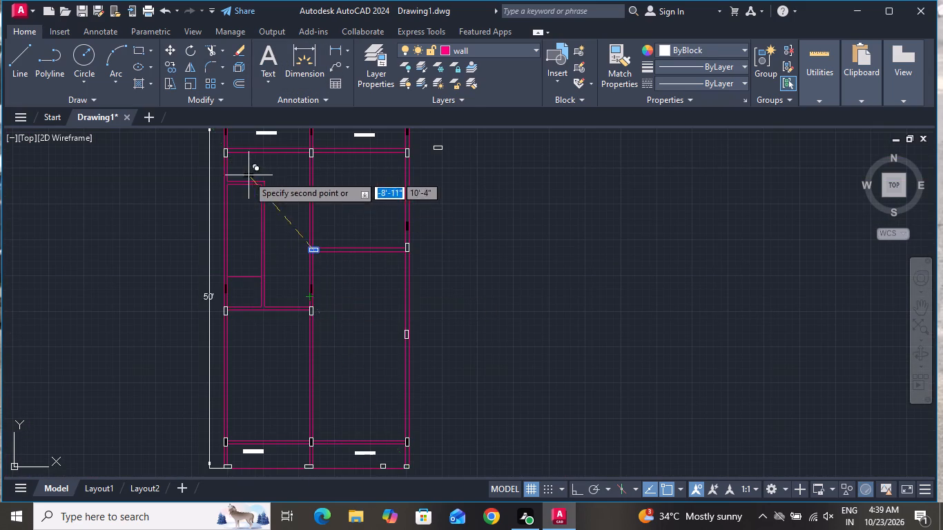
pyautogui.scroll(4, 233, 184)
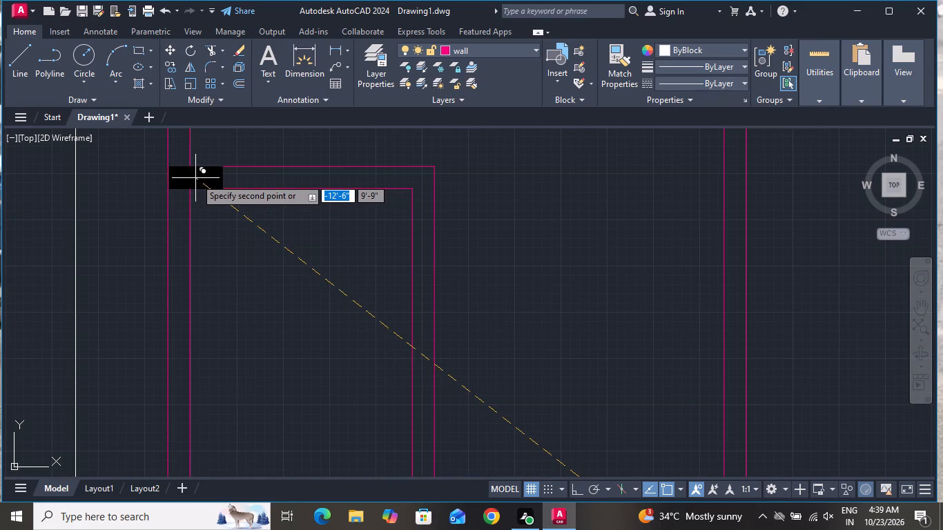
pyautogui.click(195, 178)
pyautogui.scroll(-3, 226, 315)
pyautogui.rightClick(244, 324)
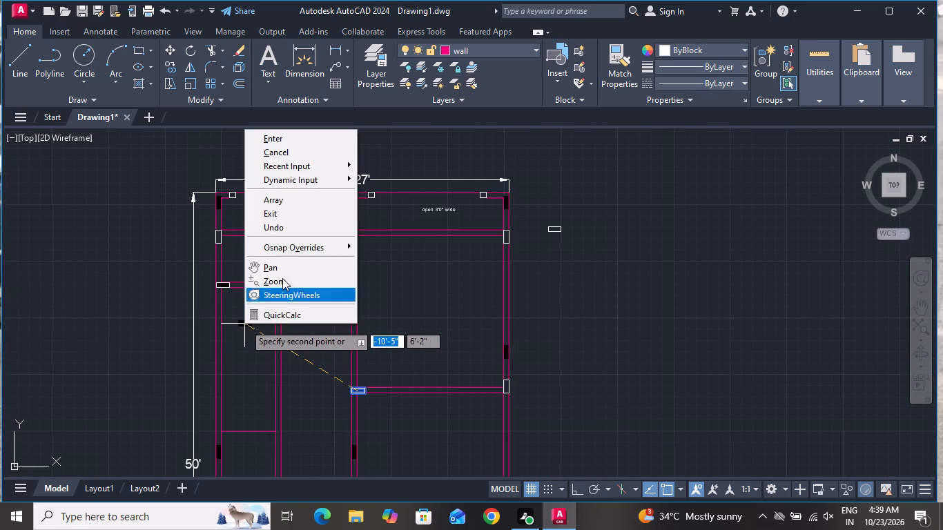
pyautogui.click(309, 156)
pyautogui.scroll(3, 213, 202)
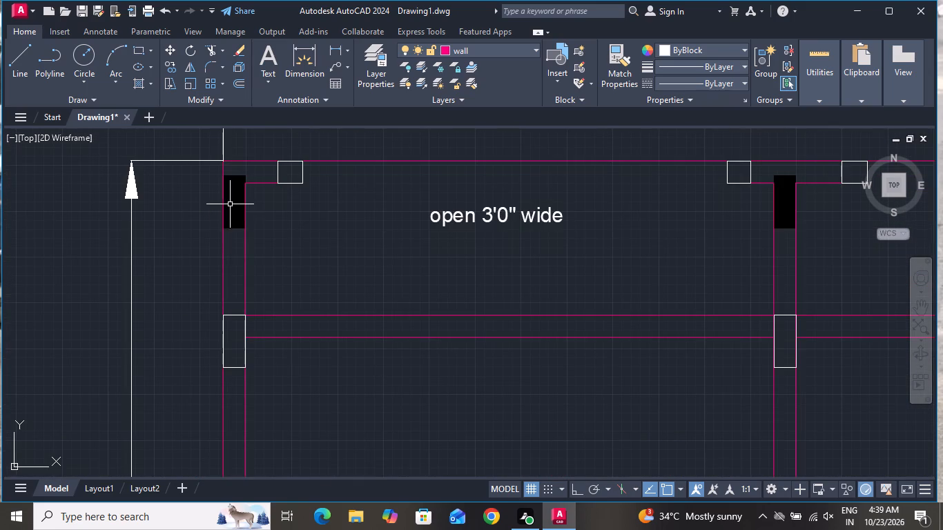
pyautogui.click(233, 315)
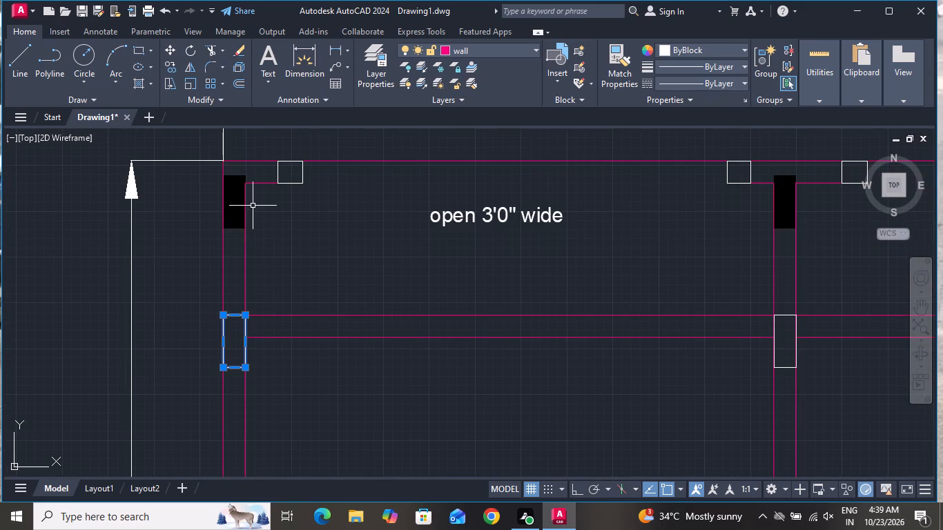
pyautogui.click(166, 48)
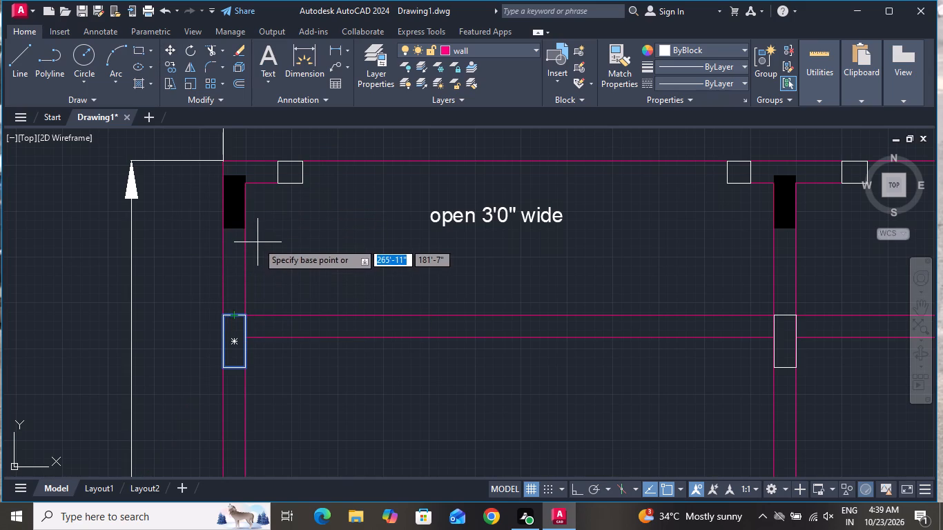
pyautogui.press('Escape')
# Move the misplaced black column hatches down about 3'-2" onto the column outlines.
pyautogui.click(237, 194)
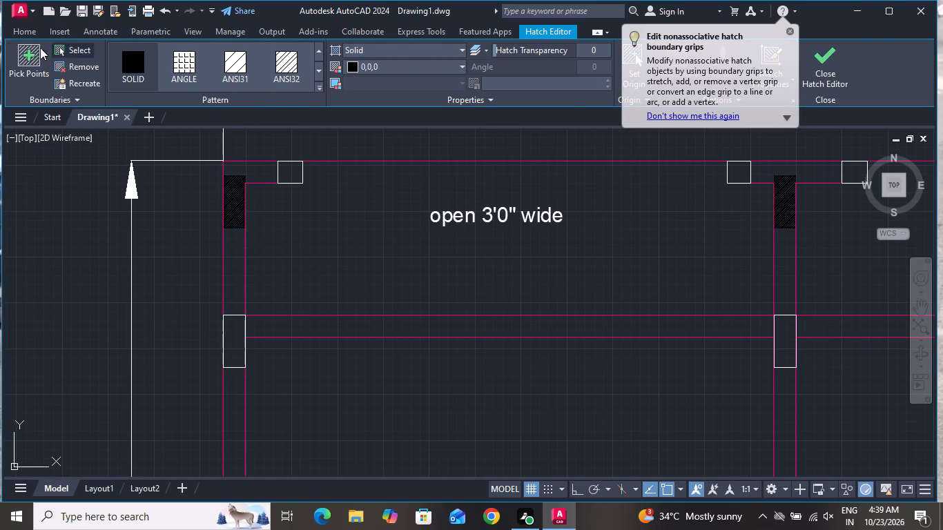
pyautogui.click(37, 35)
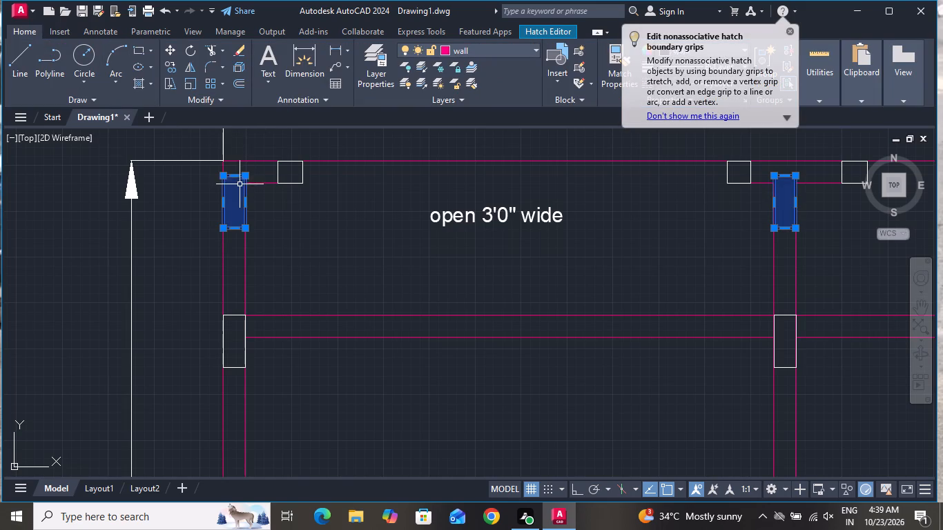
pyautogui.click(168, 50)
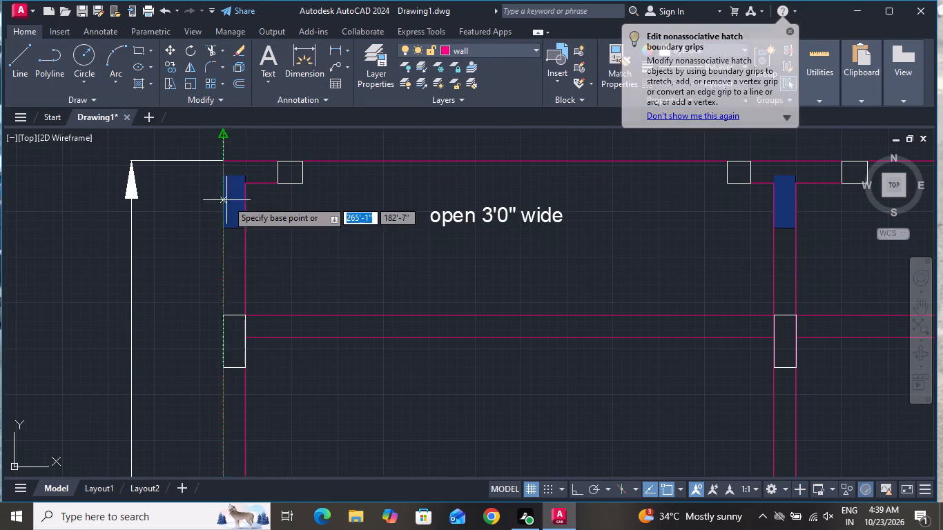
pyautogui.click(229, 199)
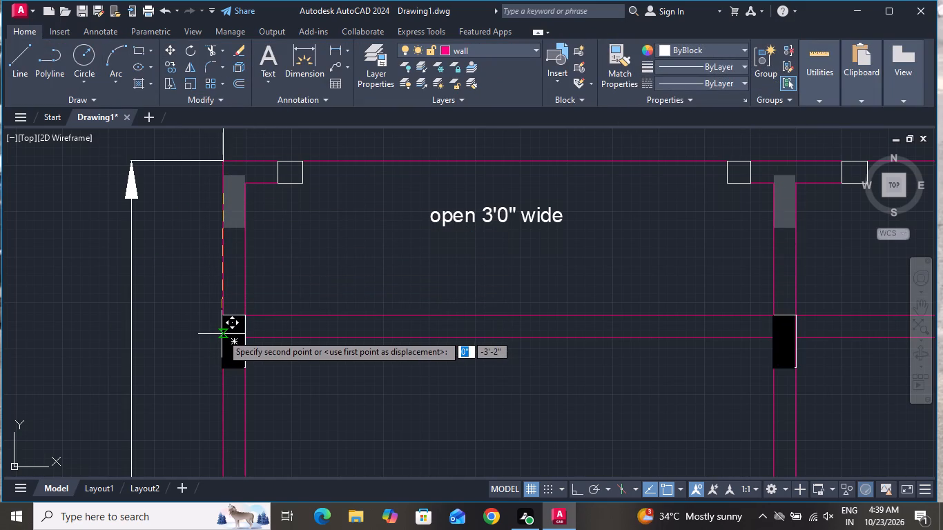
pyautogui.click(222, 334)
# Delete the misaligned set of black solid hatches that covers the columns across the plan.
pyautogui.scroll(-5, 244, 274)
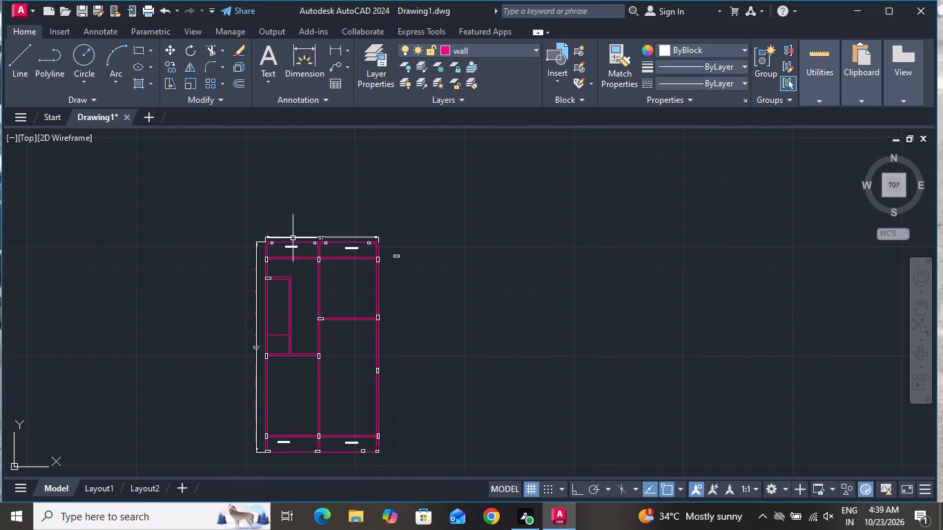
pyautogui.scroll(3, 263, 462)
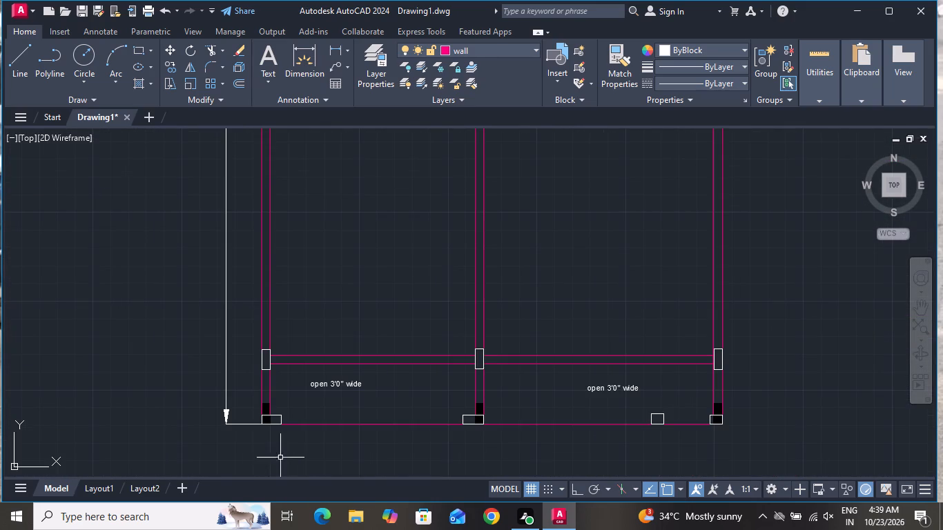
pyautogui.scroll(-1, 311, 429)
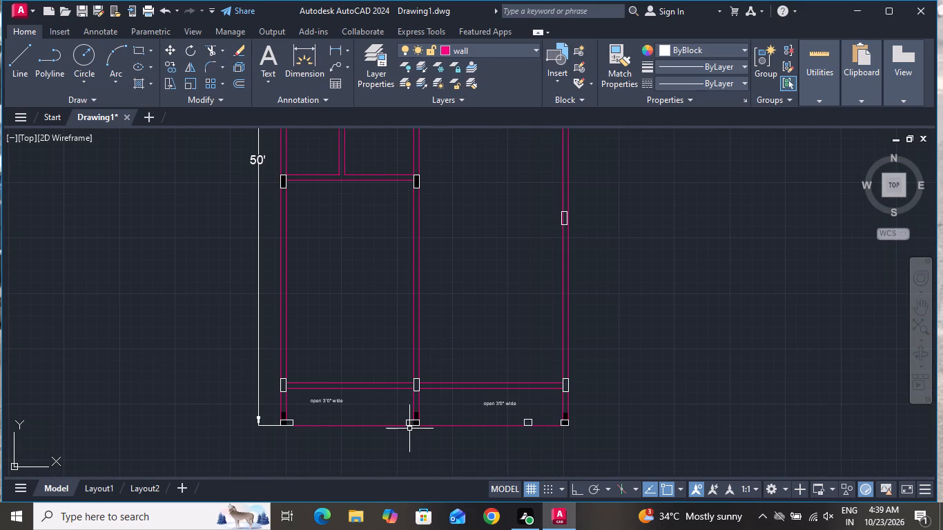
pyautogui.scroll(2, 409, 429)
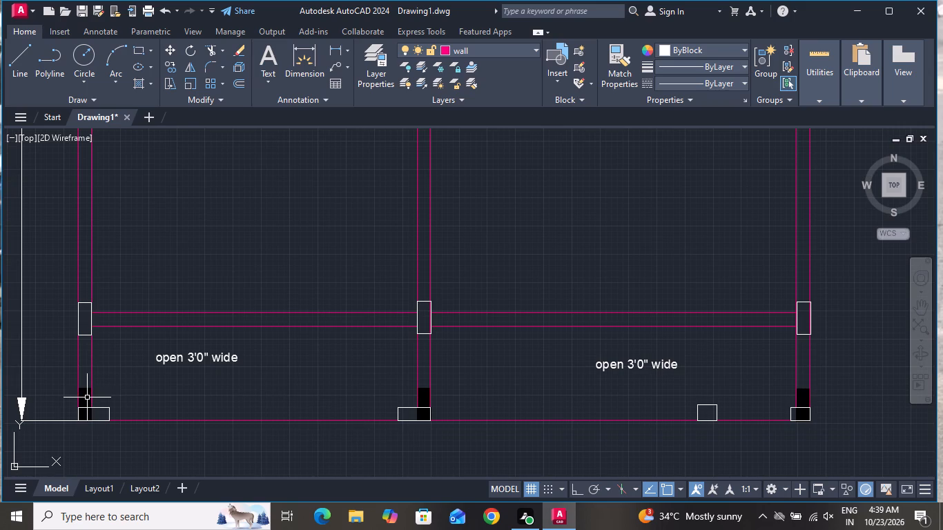
pyautogui.click(86, 397)
pyautogui.scroll(-4, 167, 432)
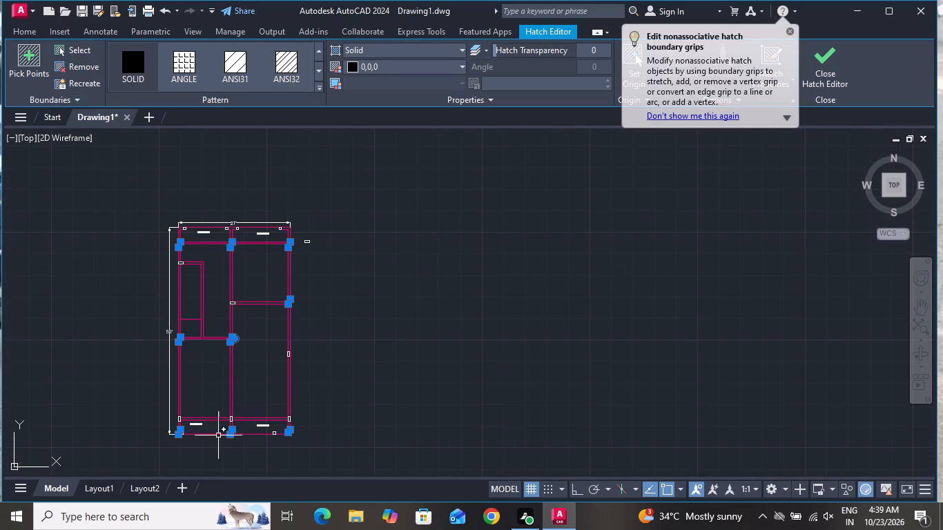
pyautogui.press('Delete')
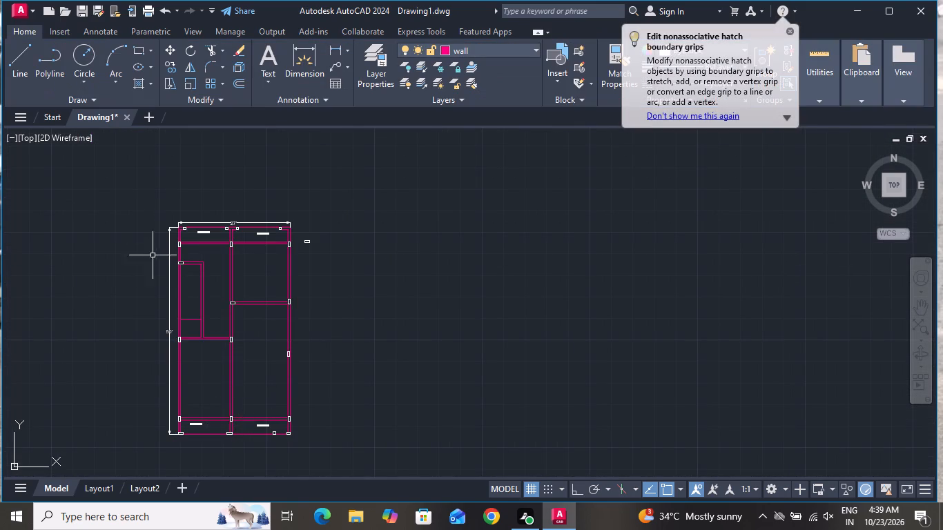
# Apply black solid hatch to the two columns at the ends of the cross wall below the small inner room.
pyautogui.scroll(2, 156, 225)
pyautogui.scroll(-2, 245, 241)
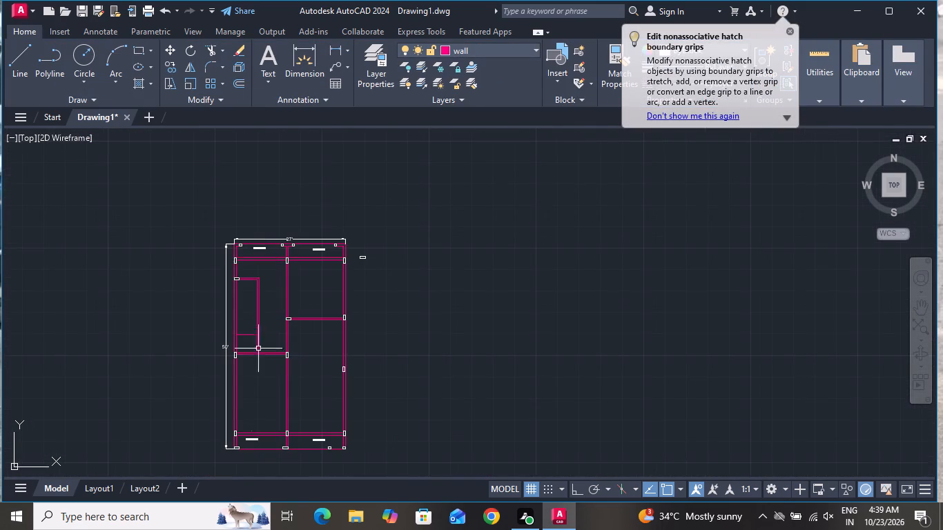
pyautogui.scroll(2, 245, 469)
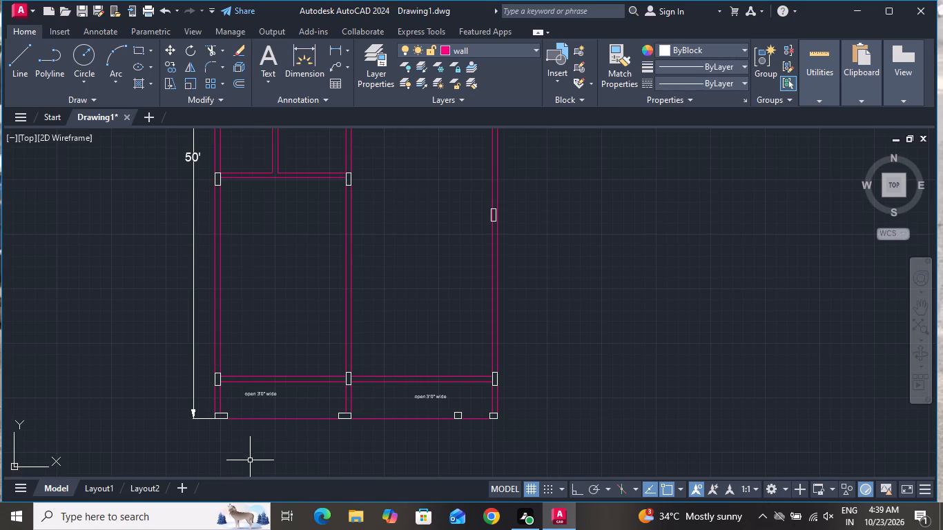
pyautogui.click(140, 88)
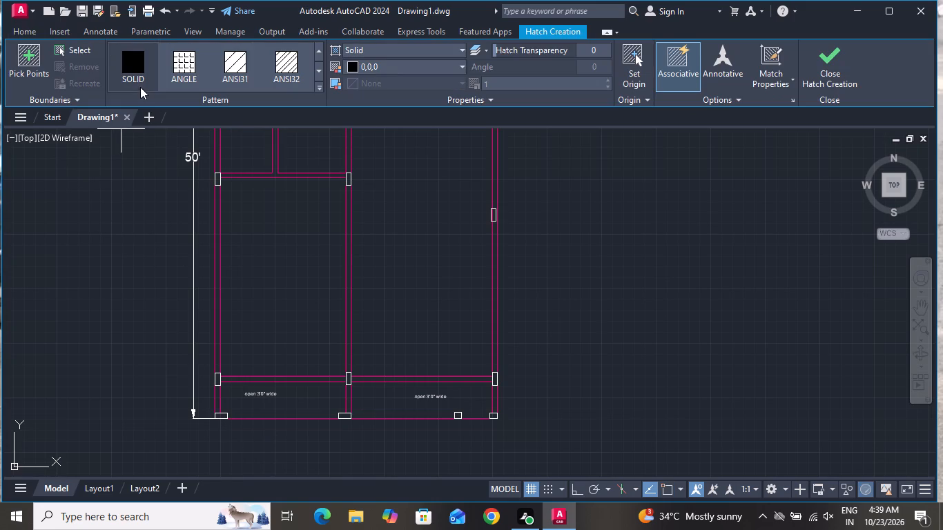
pyautogui.click(142, 75)
pyautogui.scroll(3, 196, 169)
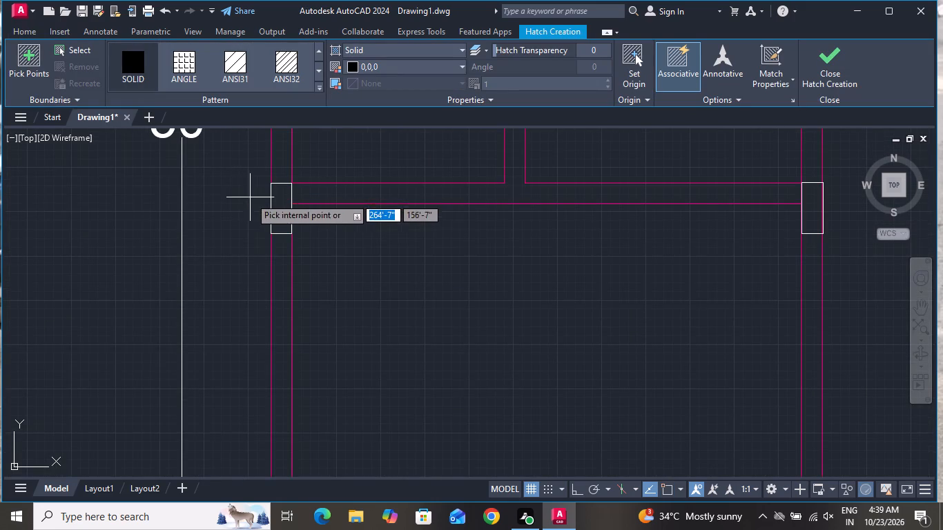
pyautogui.click(269, 202)
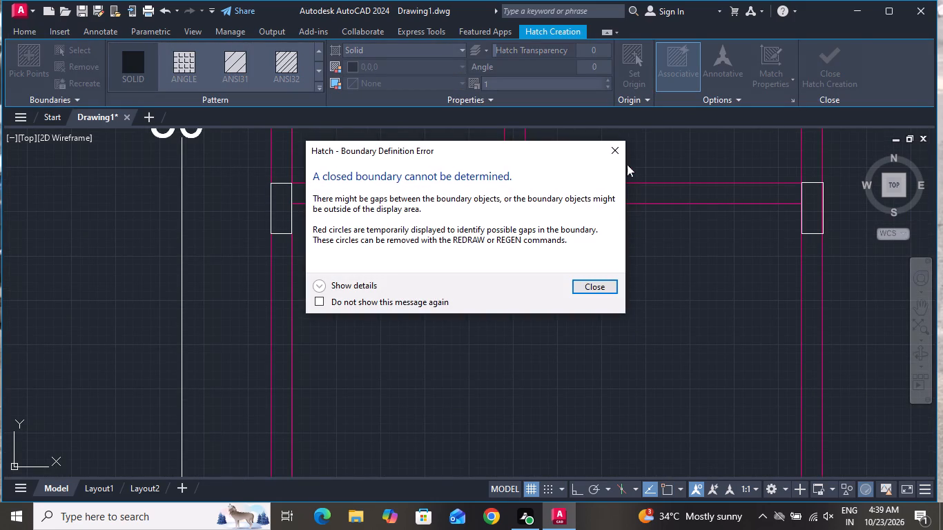
pyautogui.click(620, 154)
pyautogui.scroll(-1, 420, 266)
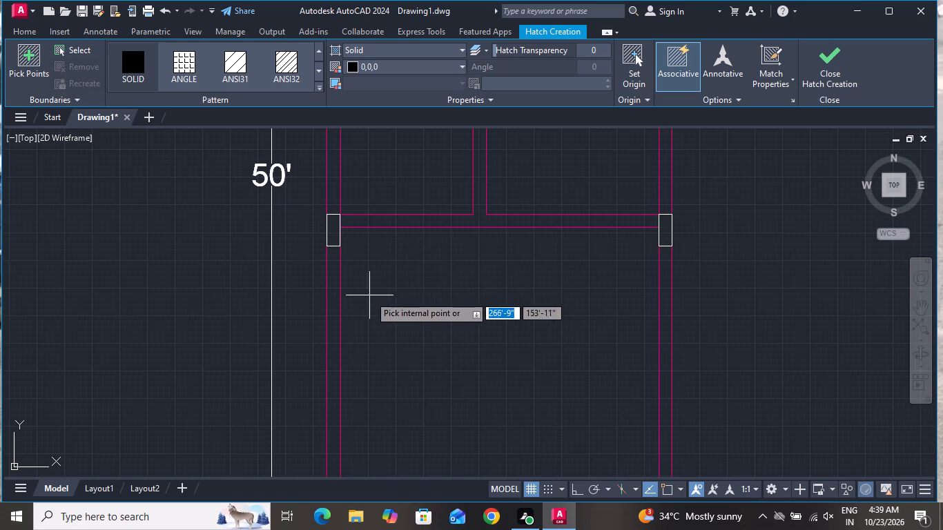
pyautogui.click(335, 224)
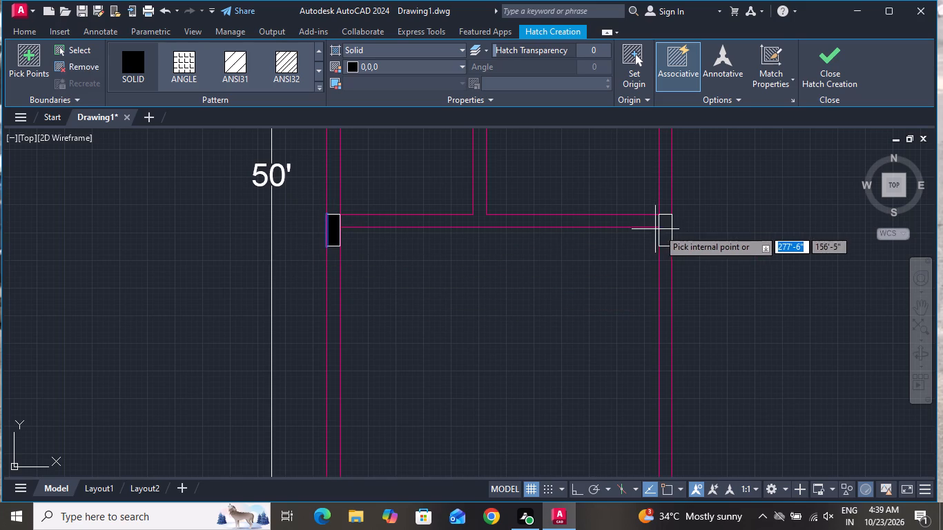
pyautogui.click(666, 230)
# Fill the three columns along the lower cross wall, above the bottom open bays, with black solid hatch.
pyautogui.scroll(-4, 668, 262)
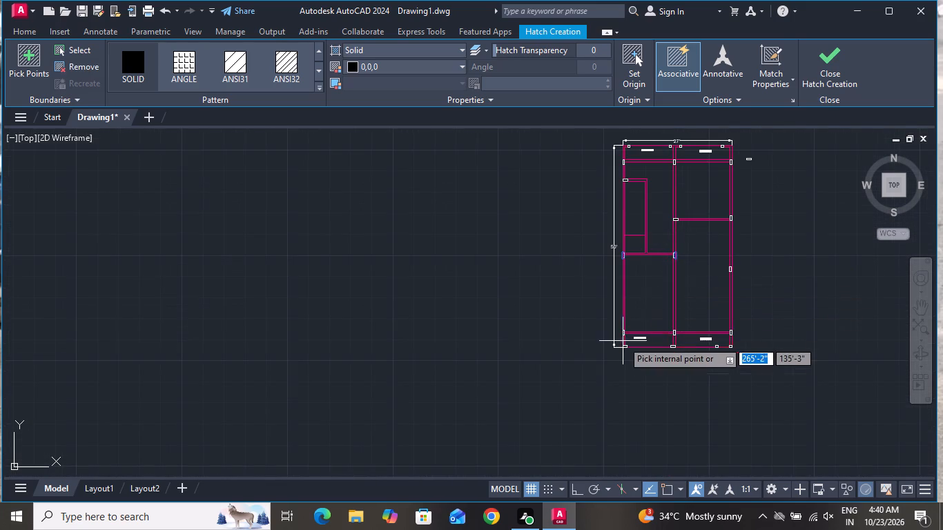
pyautogui.scroll(4, 623, 341)
pyautogui.click(617, 294)
pyautogui.scroll(-2, 351, 286)
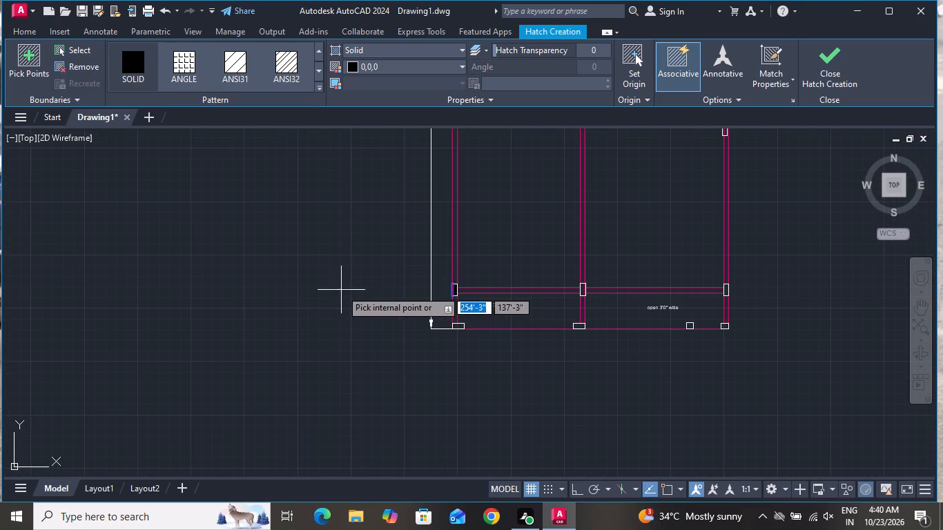
pyautogui.scroll(3, 590, 293)
pyautogui.click(574, 291)
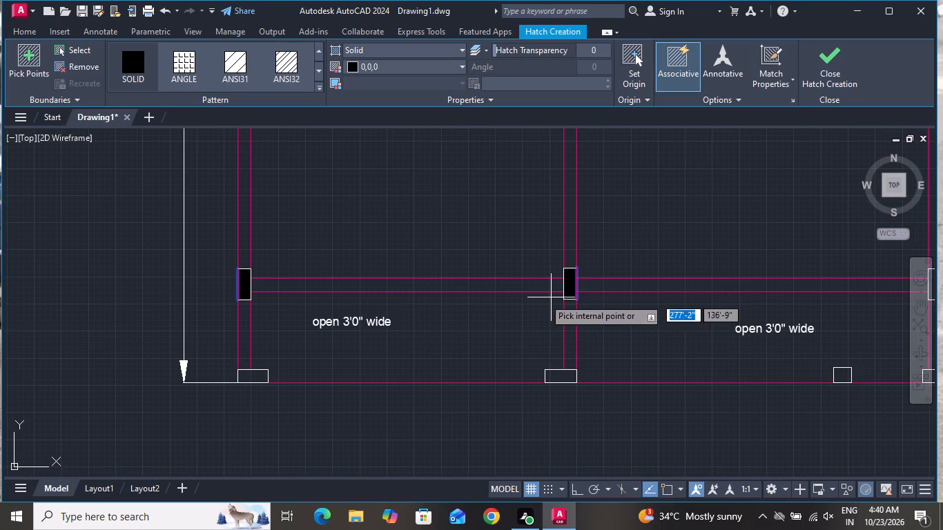
pyautogui.scroll(-3, 466, 311)
pyautogui.scroll(4, 572, 308)
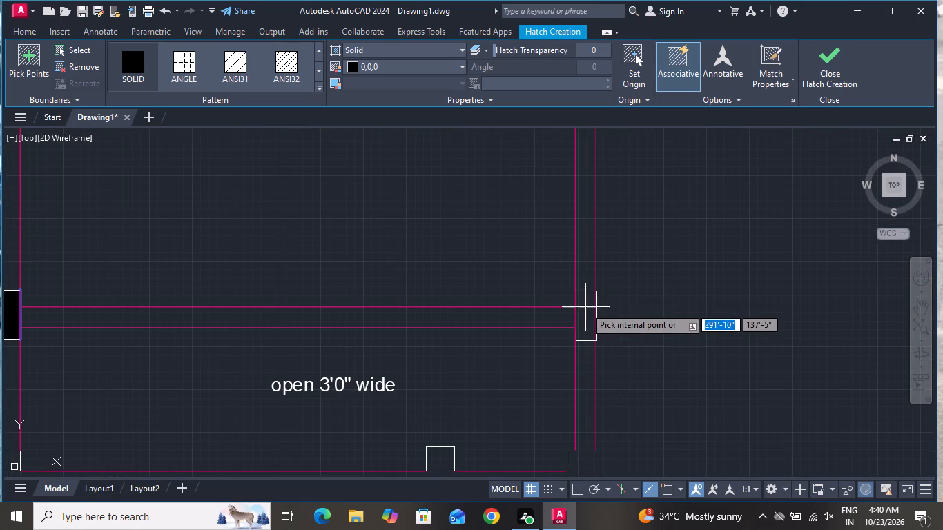
pyautogui.click(587, 307)
# Fill the three columns along the upper cross wall, below the top open bays, with black solid hatch.
pyautogui.scroll(-5, 599, 338)
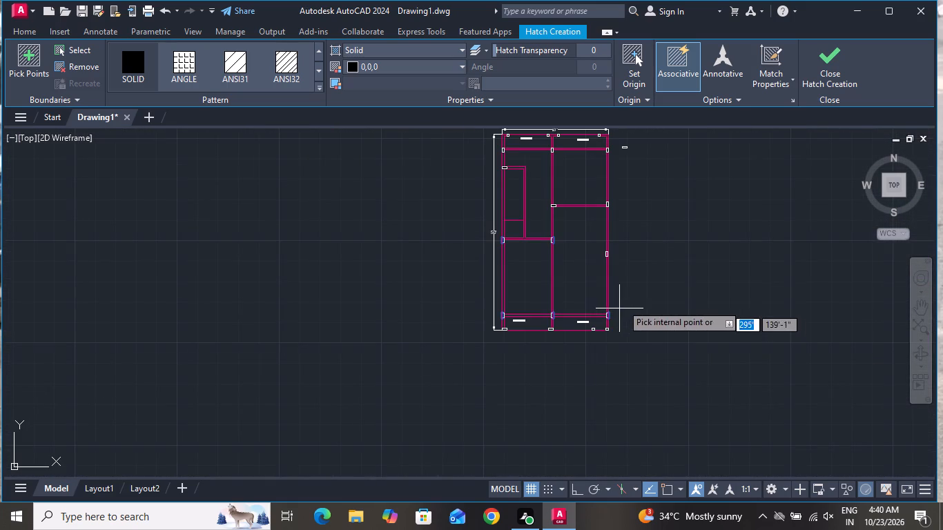
pyautogui.scroll(4, 612, 143)
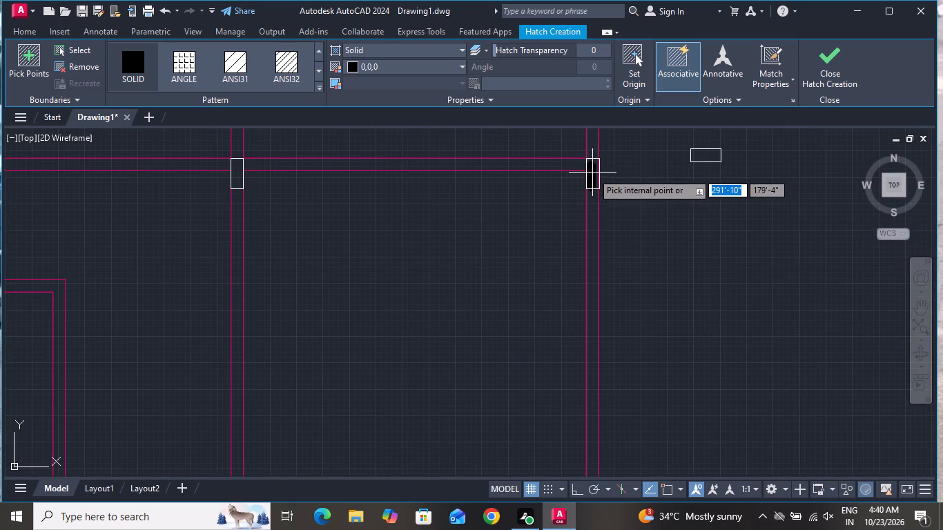
pyautogui.click(592, 173)
pyautogui.click(240, 171)
pyautogui.scroll(-2, 321, 253)
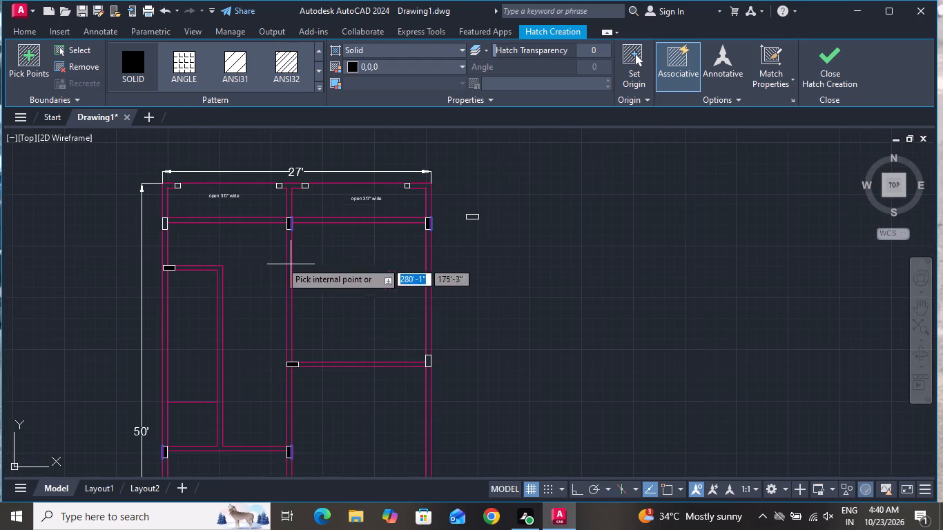
pyautogui.scroll(3, 160, 228)
pyautogui.click(178, 216)
pyautogui.scroll(-2, 242, 286)
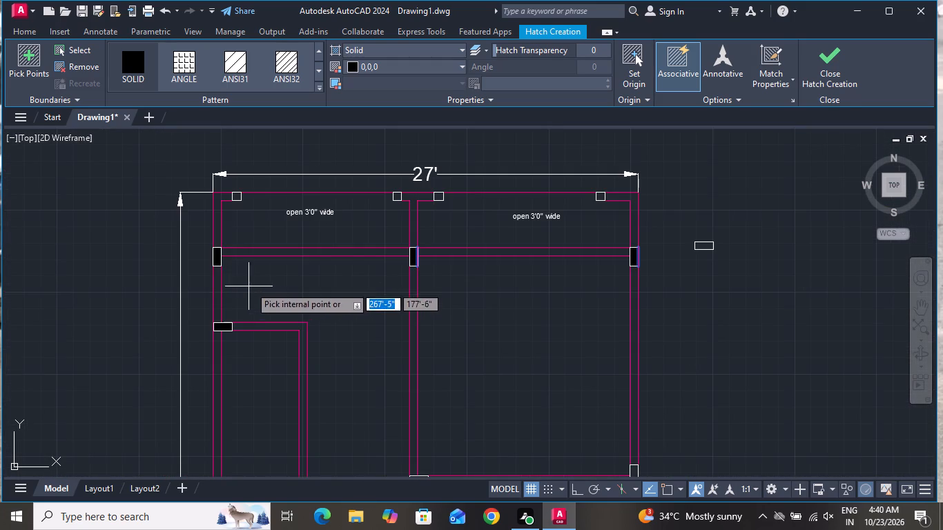
# Fill the two remaining columns on the right outer wall, at the middle cross wall and below it, with black solid hatch.
pyautogui.scroll(-2, 337, 241)
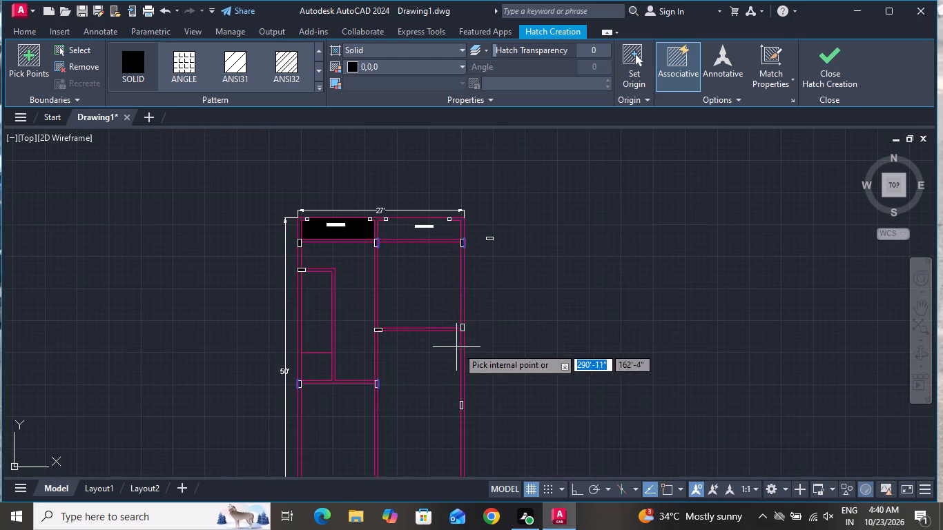
pyautogui.scroll(4, 463, 337)
pyautogui.click(438, 291)
pyautogui.scroll(-2, 500, 284)
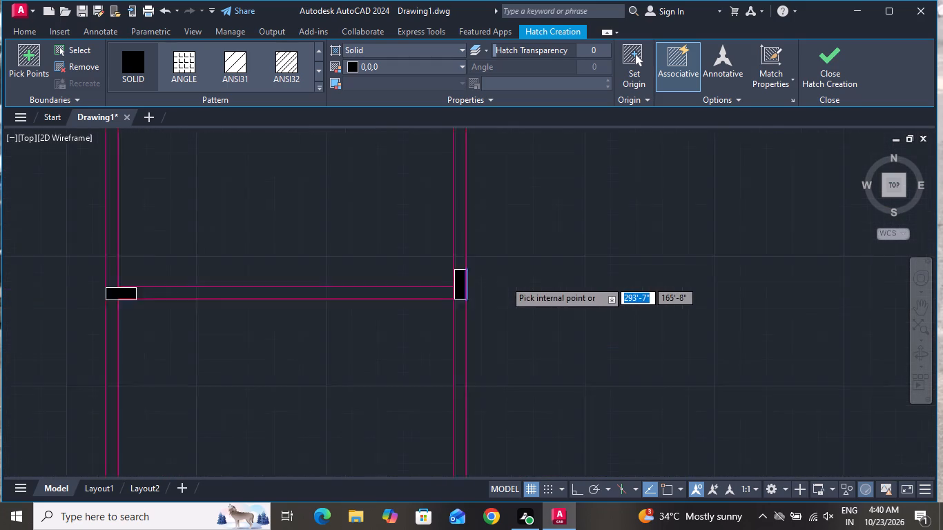
pyautogui.scroll(-2, 505, 279)
pyautogui.scroll(3, 479, 409)
pyautogui.click(509, 391)
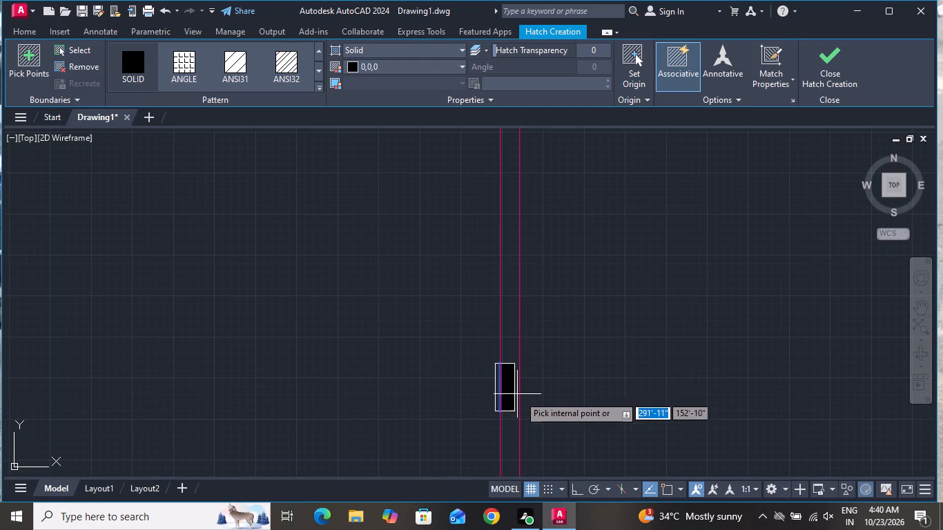
pyautogui.scroll(-4, 550, 403)
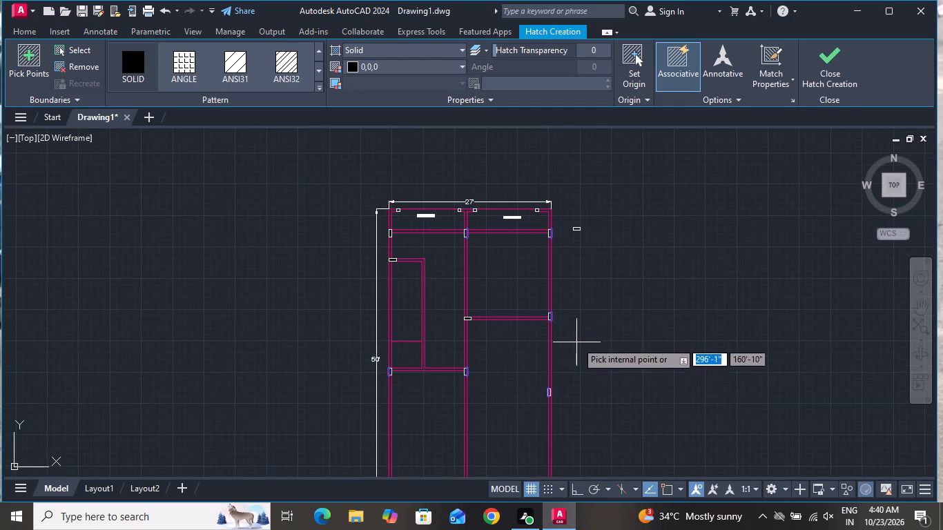
pyautogui.scroll(2, 440, 306)
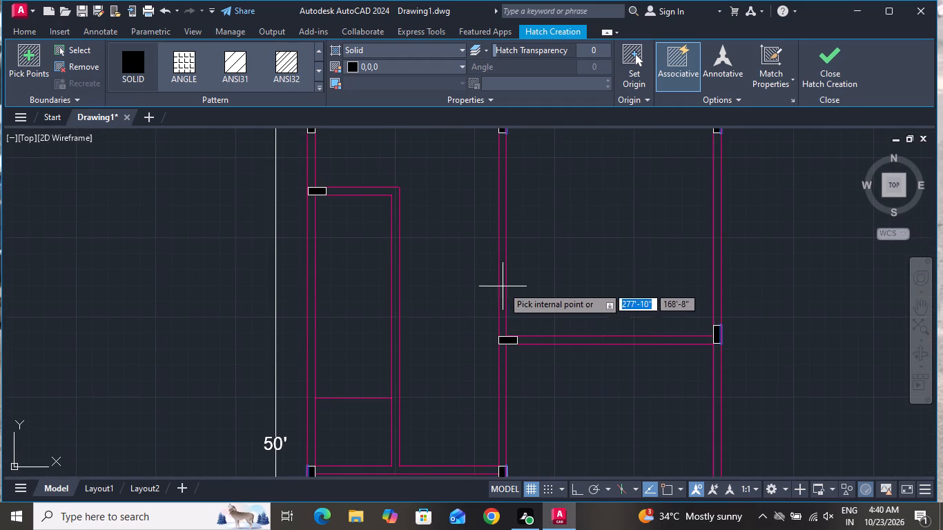
pyautogui.rightClick(534, 275)
pyautogui.click(574, 297)
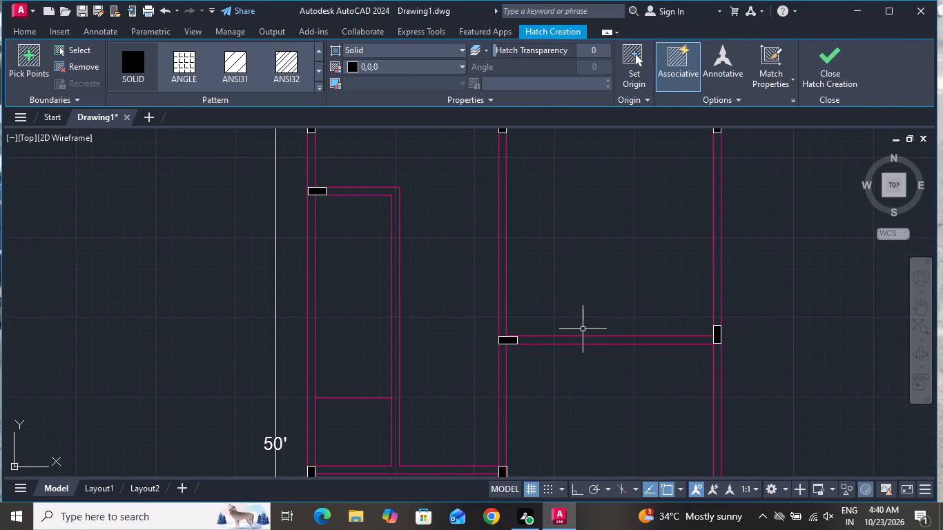
# With Ortho on, draw a vertical line upward from the midpoint of the lower cross wall's upper line in the large right-hand room.
pyautogui.scroll(-1, 586, 341)
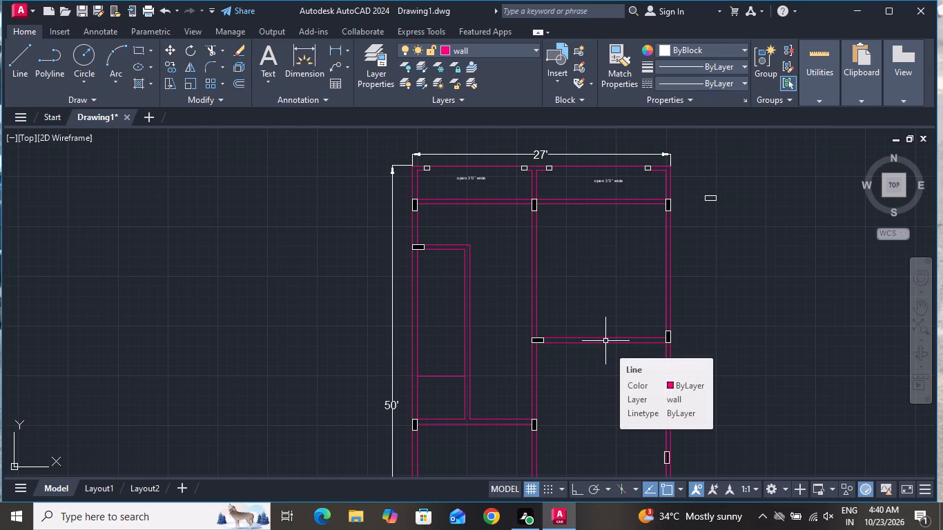
pyautogui.scroll(-2, 611, 328)
pyautogui.scroll(2, 636, 441)
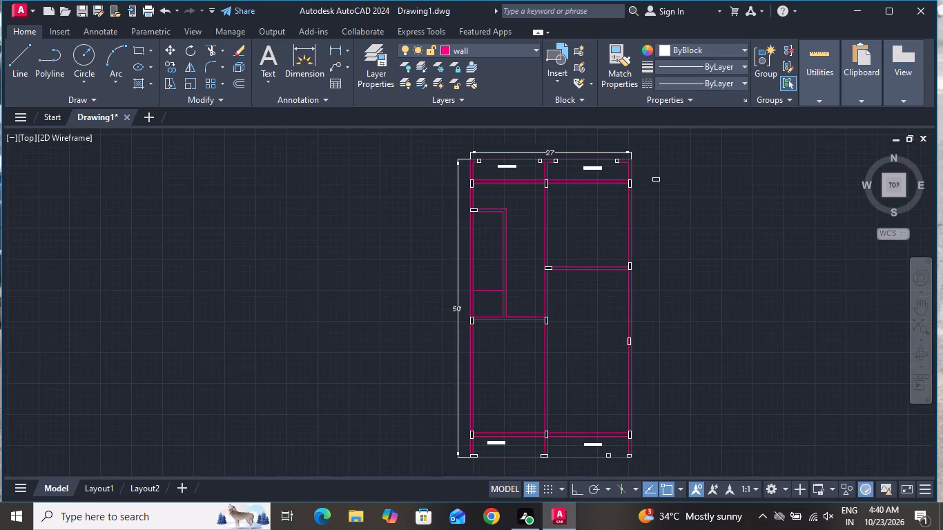
pyautogui.click(19, 63)
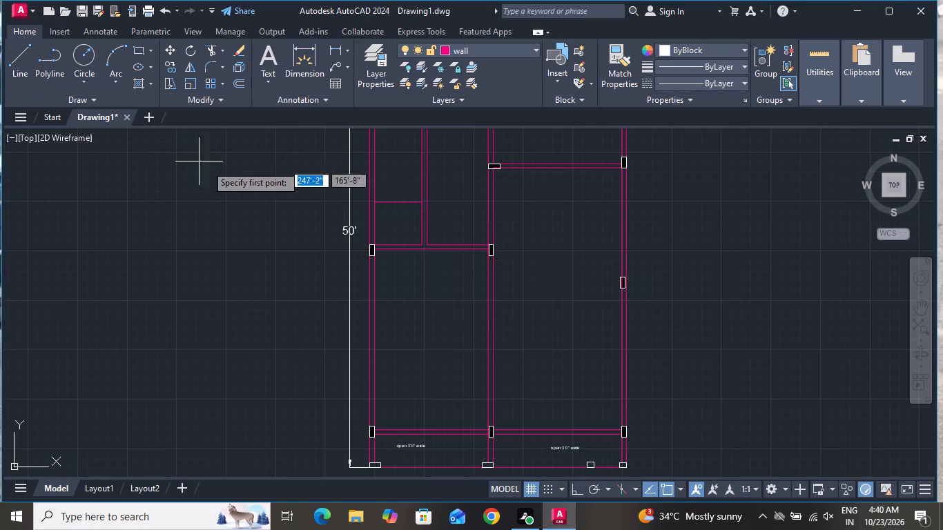
pyautogui.scroll(1, 518, 450)
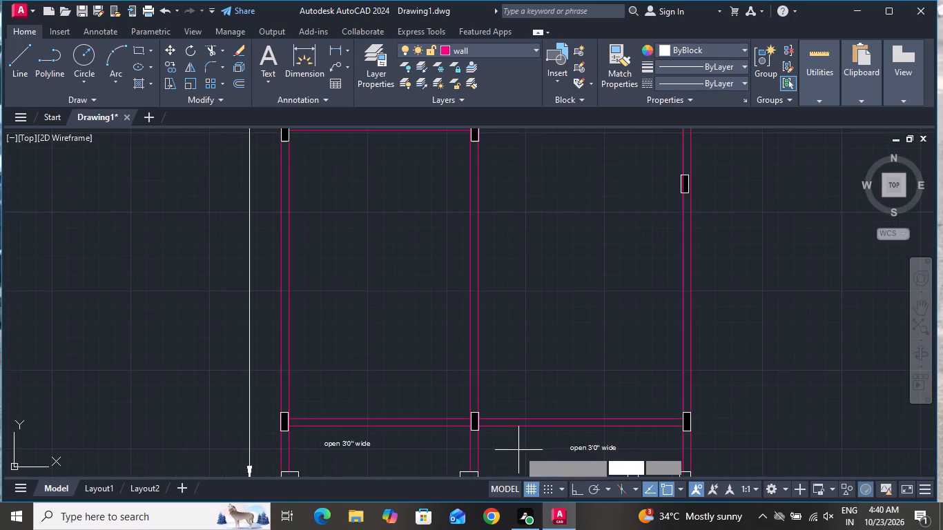
pyautogui.click(597, 417)
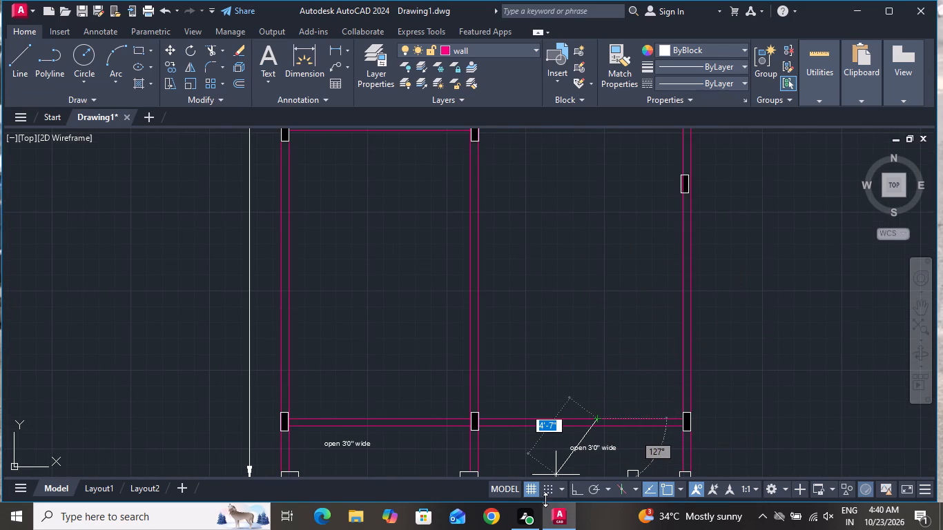
pyautogui.click(572, 490)
pyautogui.scroll(-2, 585, 257)
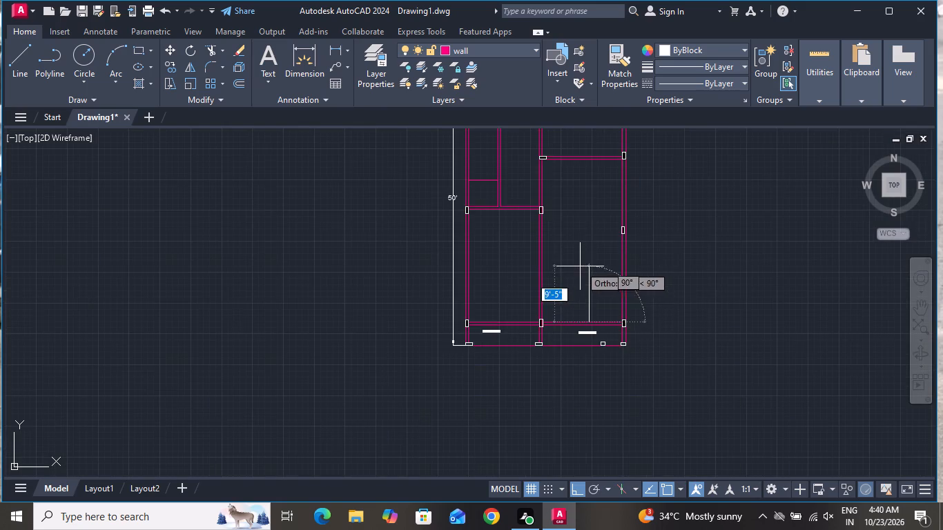
pyautogui.click(584, 177)
pyautogui.rightClick(584, 177)
pyautogui.click(592, 197)
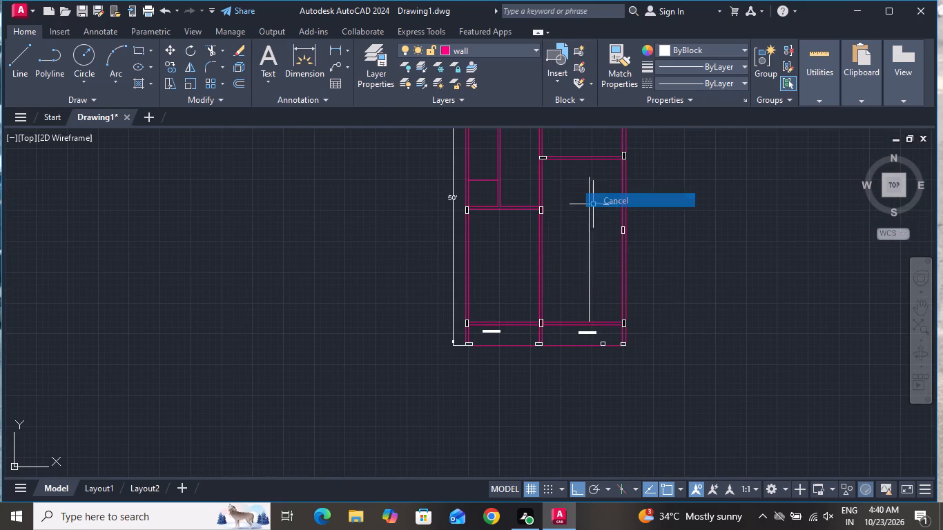
# Offset the upper line of the lower cross wall 3' upward into the large right-hand room.
pyautogui.scroll(1, 585, 287)
pyautogui.press('o')
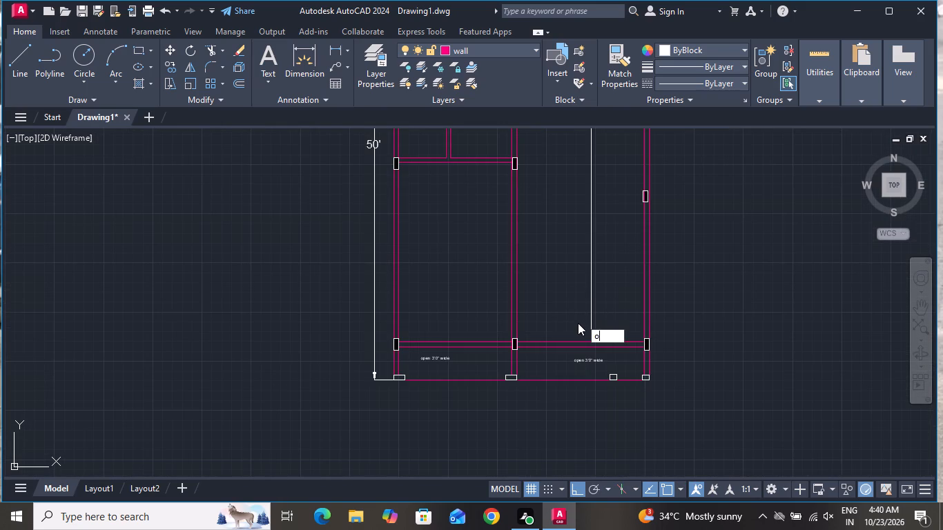
pyautogui.press('space')
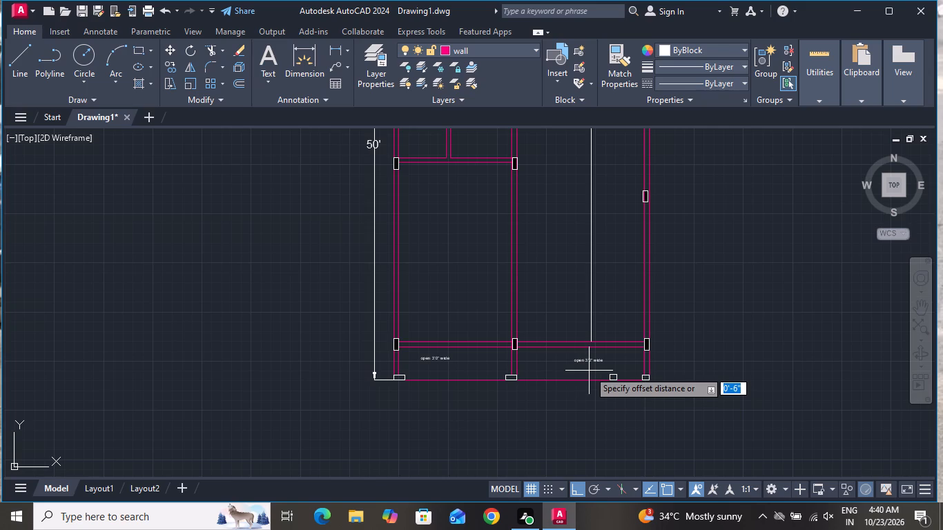
pyautogui.press('3')
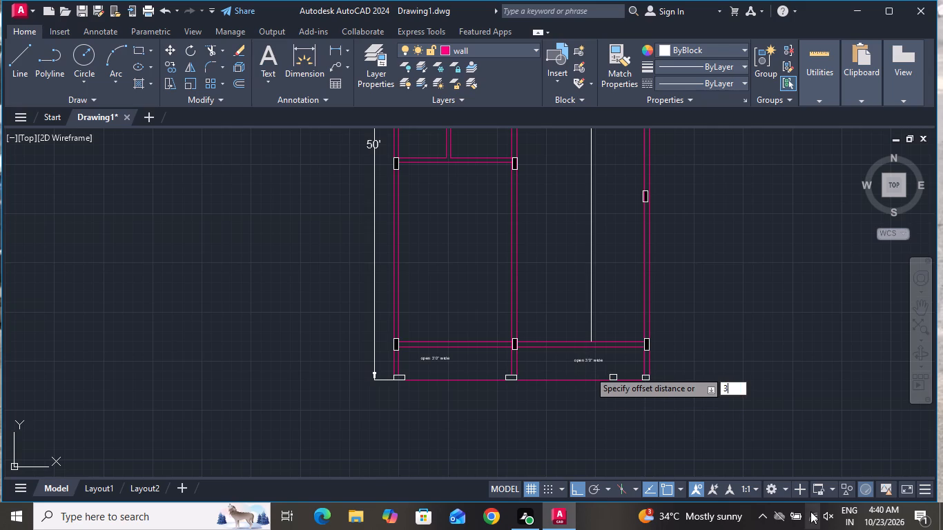
pyautogui.press("'")
pyautogui.press('Return')
pyautogui.scroll(1, 603, 331)
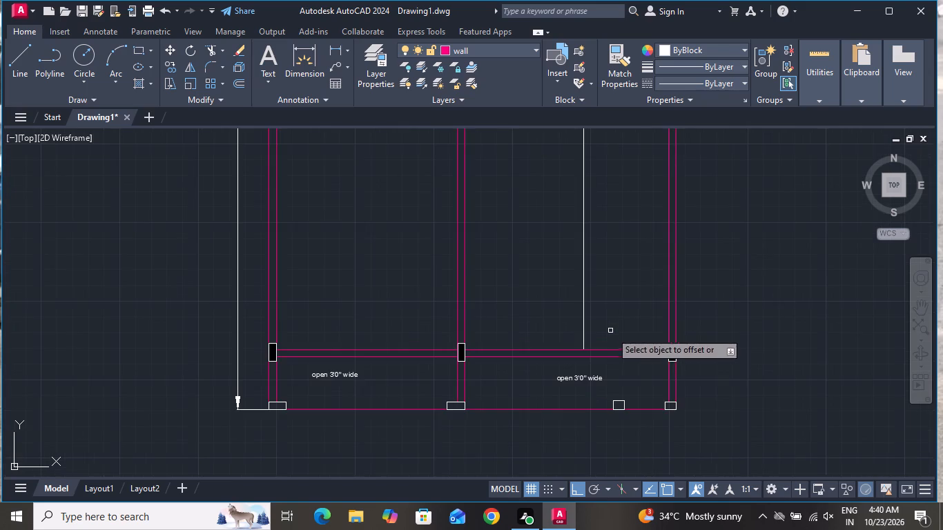
pyautogui.click(625, 348)
pyautogui.click(628, 329)
pyautogui.rightClick(628, 317)
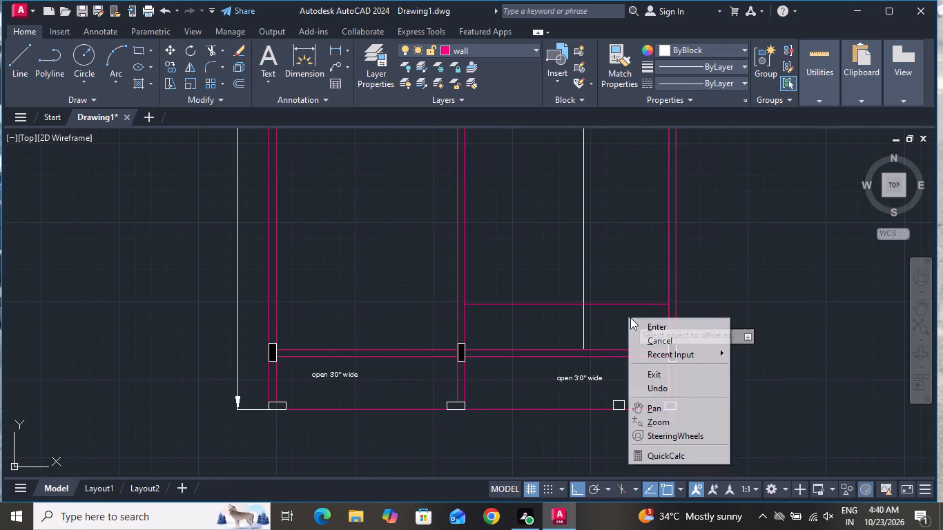
pyautogui.click(643, 335)
# Trim the offset line to the left of the vertical stair line, keeping the part that meets the right outer wall.
pyautogui.click(215, 48)
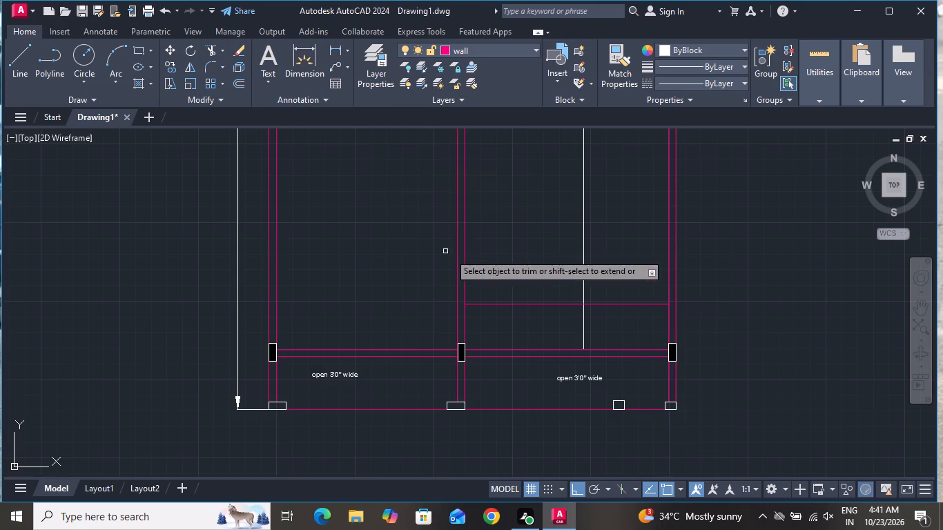
pyautogui.click(501, 278)
pyautogui.click(498, 324)
pyautogui.rightClick(515, 271)
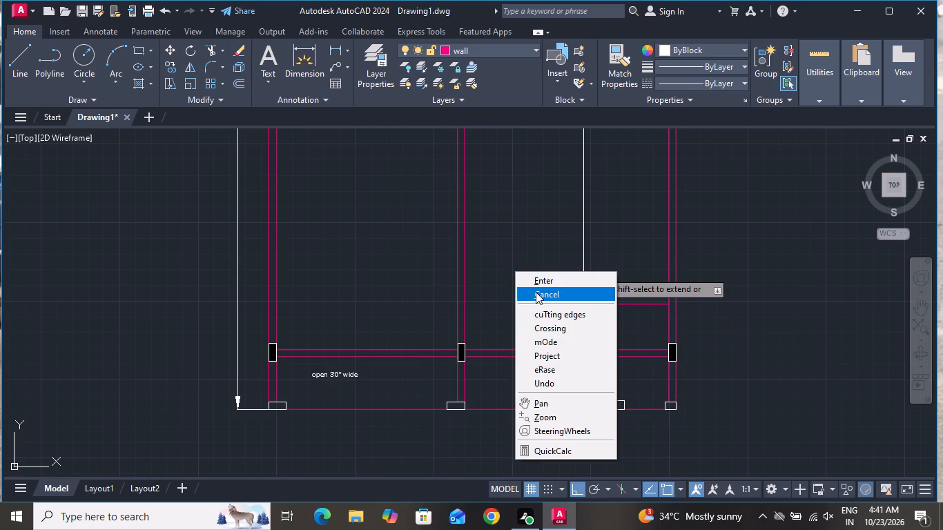
pyautogui.click(536, 292)
# Match the properties of the vertical stair line onto the trimmed horizontal line.
pyautogui.click(583, 262)
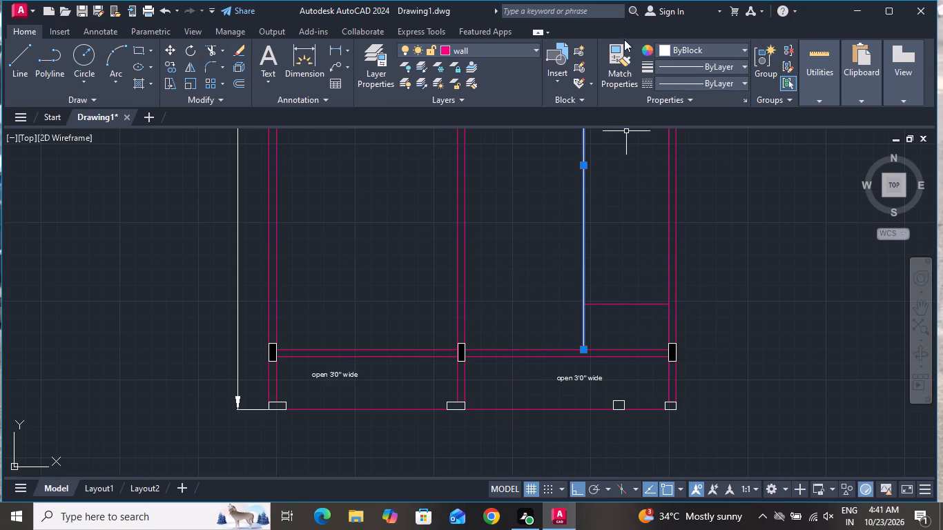
pyautogui.click(617, 51)
pyautogui.click(620, 304)
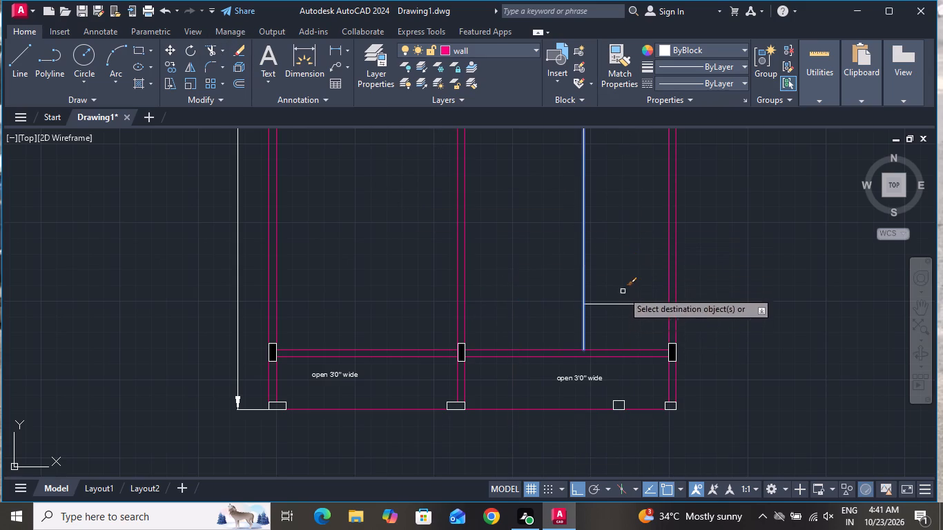
pyautogui.rightClick(626, 243)
pyautogui.click(665, 264)
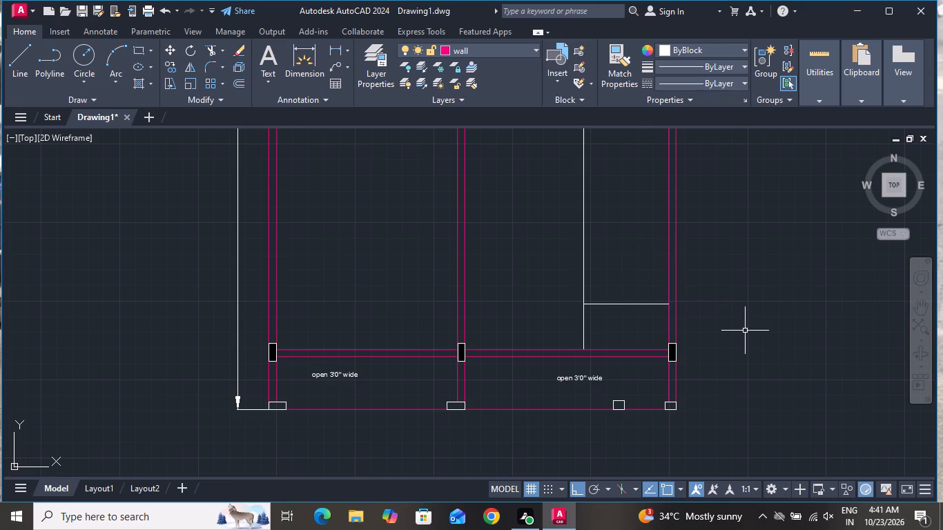
# Offset the horizontal stair line upward five times in succession at 10" spacing to form the first treads.
pyautogui.write('o 10')
pyautogui.hotkey('shift', '"')
pyautogui.press('Return')
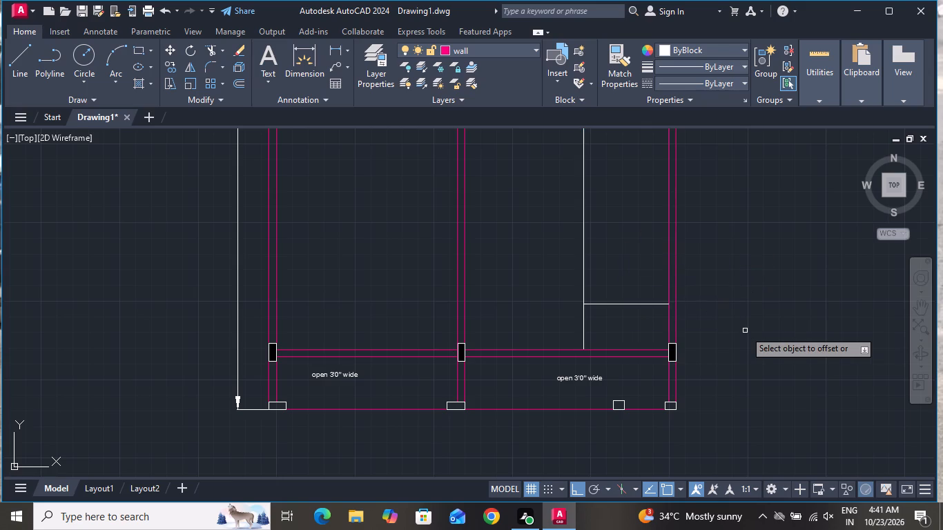
pyautogui.click(644, 308)
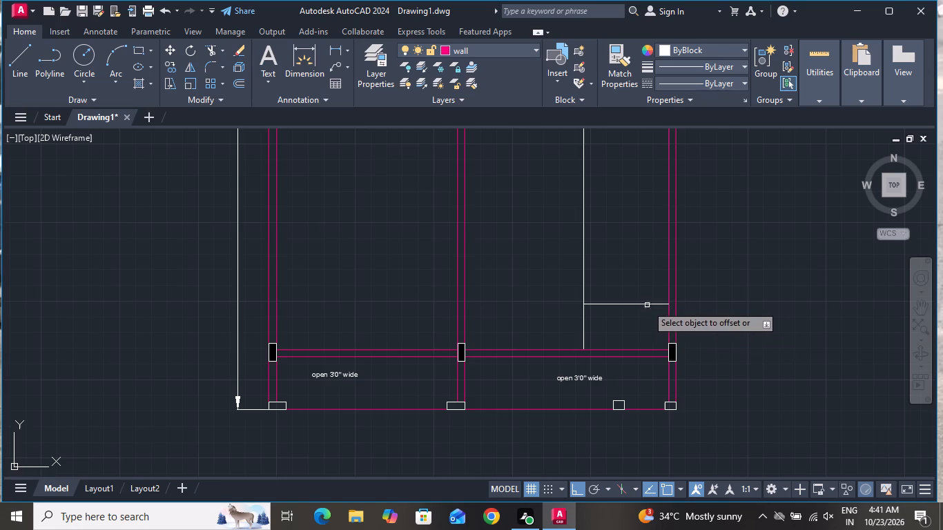
pyautogui.click(647, 305)
pyautogui.click(651, 281)
pyautogui.click(648, 291)
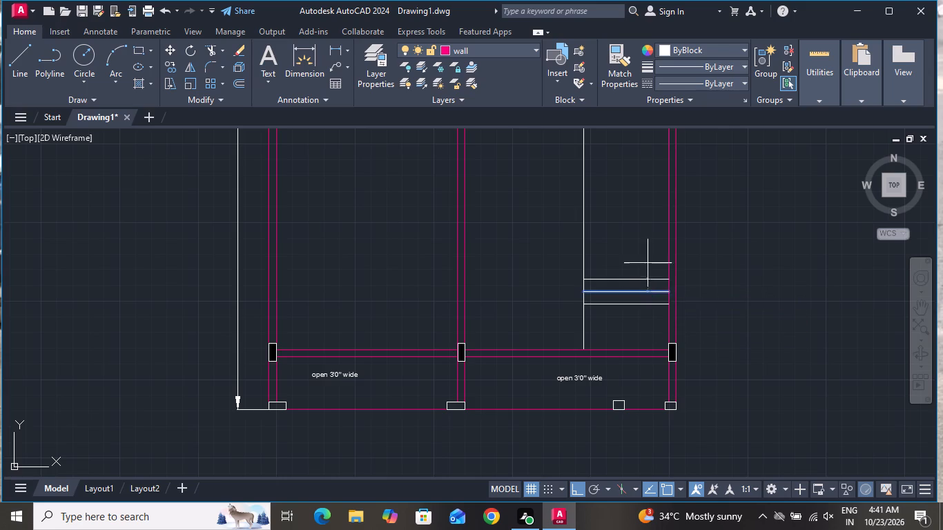
pyautogui.click(648, 263)
pyautogui.click(641, 278)
pyautogui.click(643, 259)
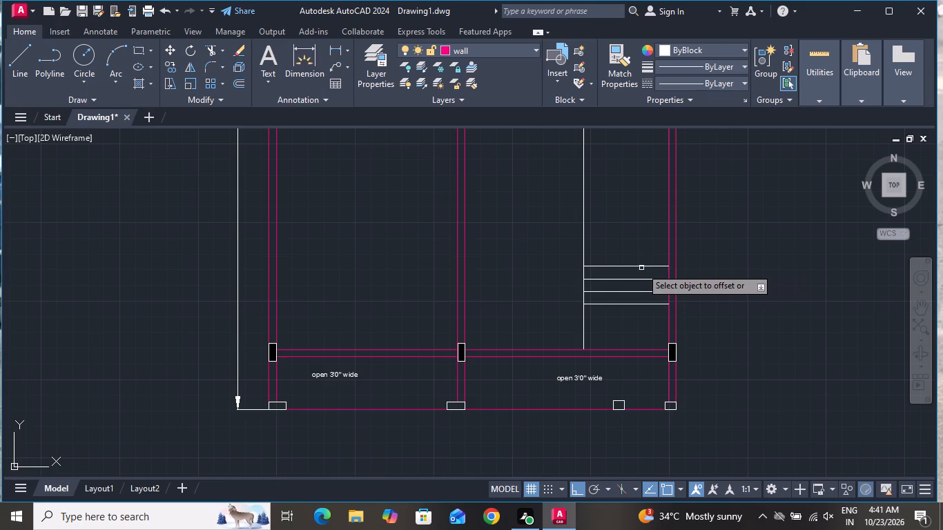
pyautogui.click(641, 268)
pyautogui.click(647, 252)
pyautogui.click(648, 253)
pyautogui.click(648, 238)
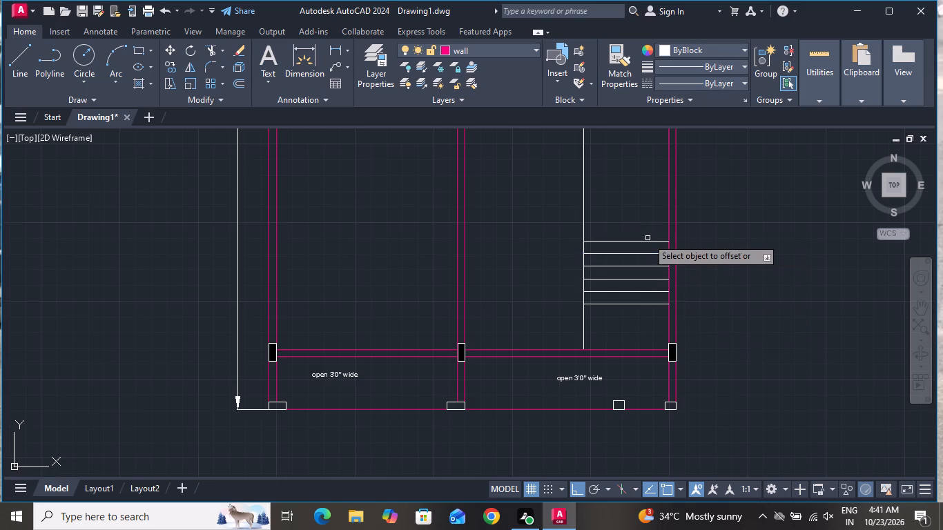
# Offset the topmost stair tread line upward four more times in succession at 10" spacing.
pyautogui.click(648, 239)
pyautogui.click(649, 229)
pyautogui.click(649, 229)
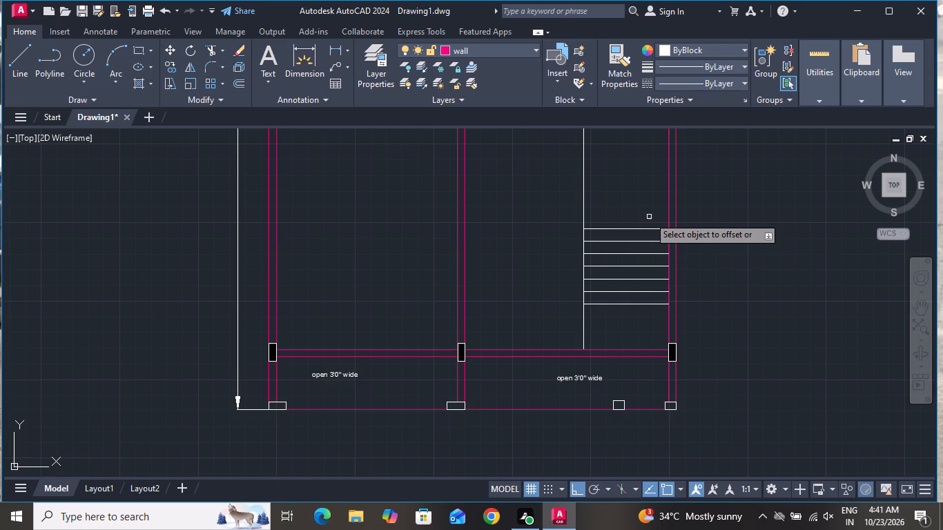
pyautogui.click(647, 230)
pyautogui.click(650, 214)
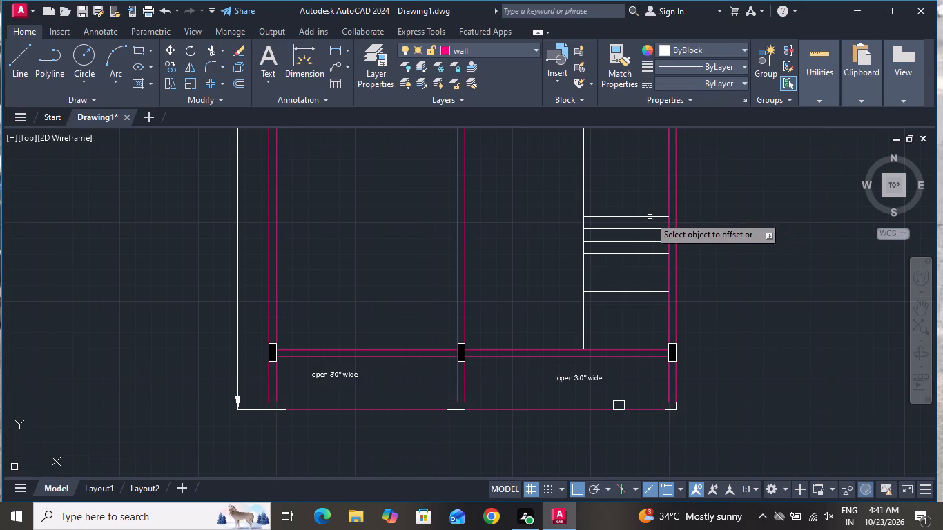
pyautogui.click(650, 217)
pyautogui.click(651, 202)
pyautogui.click(651, 203)
pyautogui.click(654, 192)
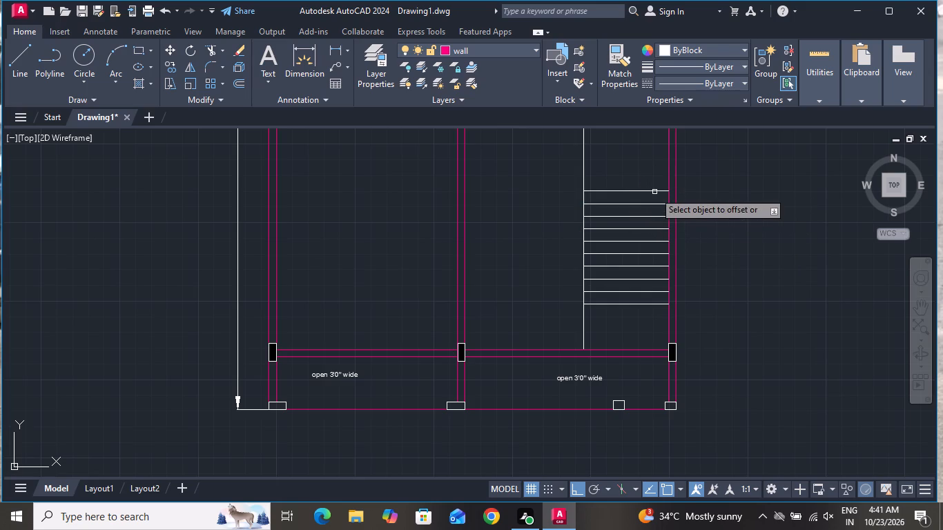
# Continue the lower stair flight with four further tread lines, each offset 10" above the last.
pyautogui.scroll(-4, 696, 244)
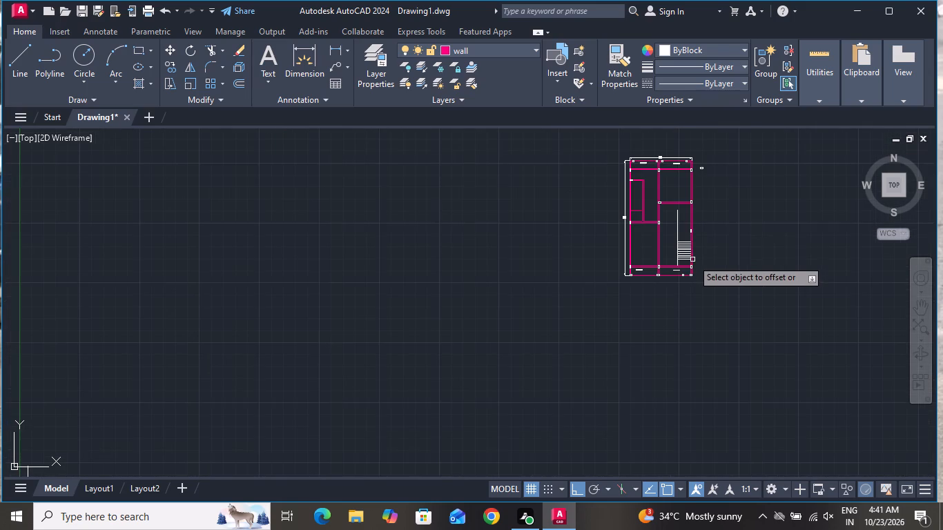
pyautogui.scroll(2, 689, 218)
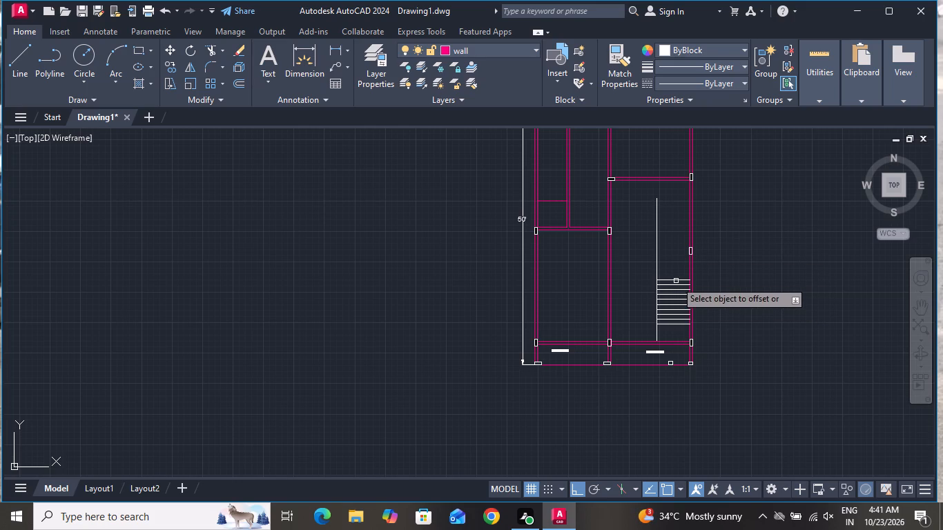
pyautogui.click(676, 281)
pyautogui.click(676, 267)
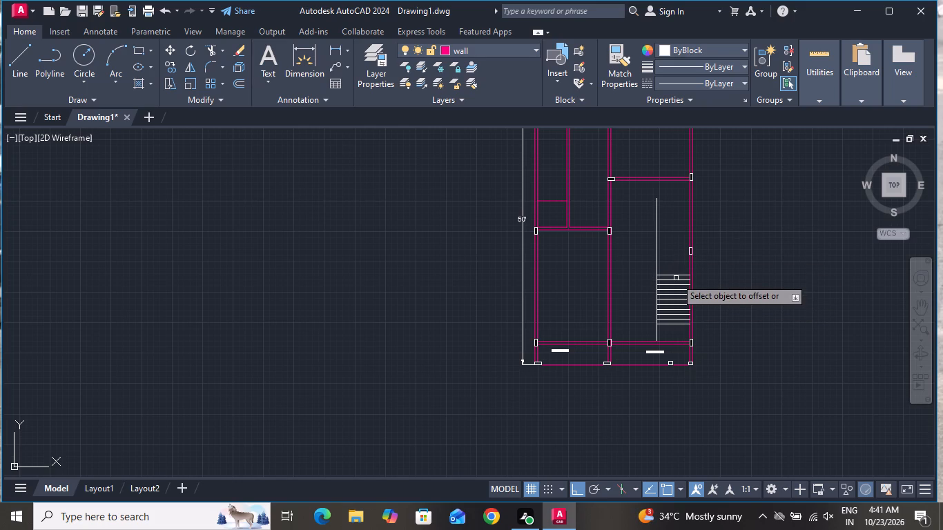
pyautogui.doubleClick(677, 274)
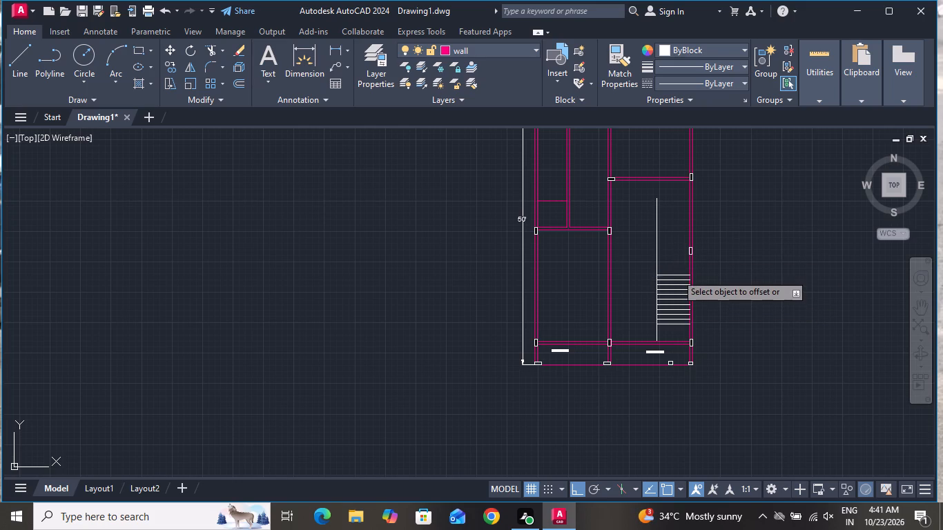
pyautogui.click(677, 262)
pyautogui.scroll(1, 680, 273)
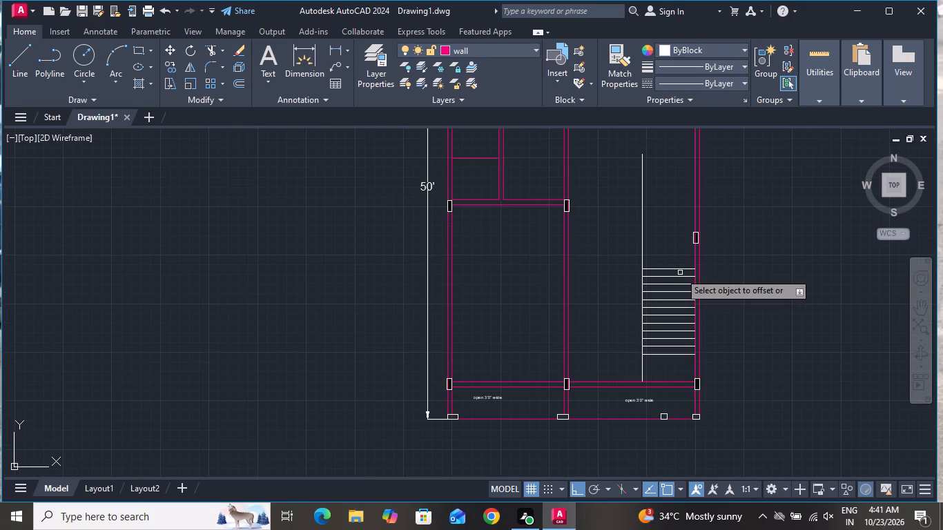
pyautogui.click(679, 267)
pyautogui.click(676, 255)
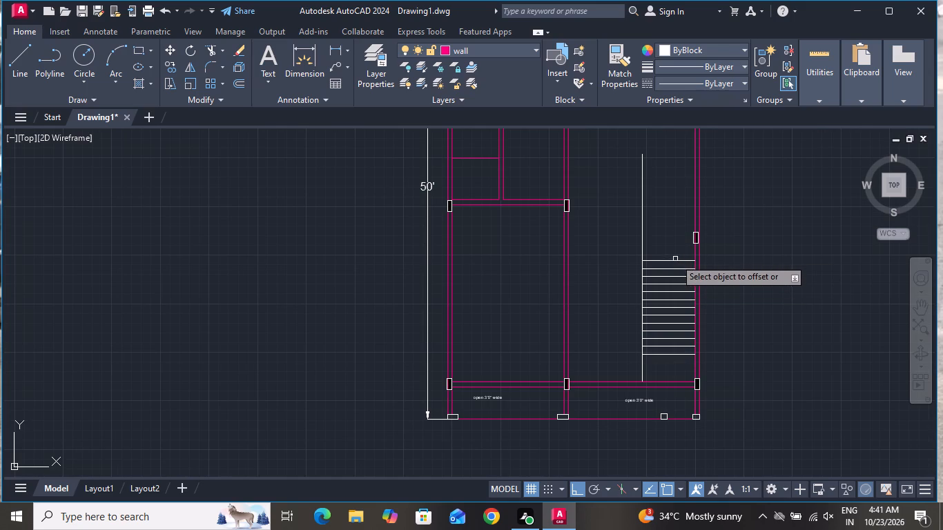
pyautogui.click(674, 261)
pyautogui.click(674, 251)
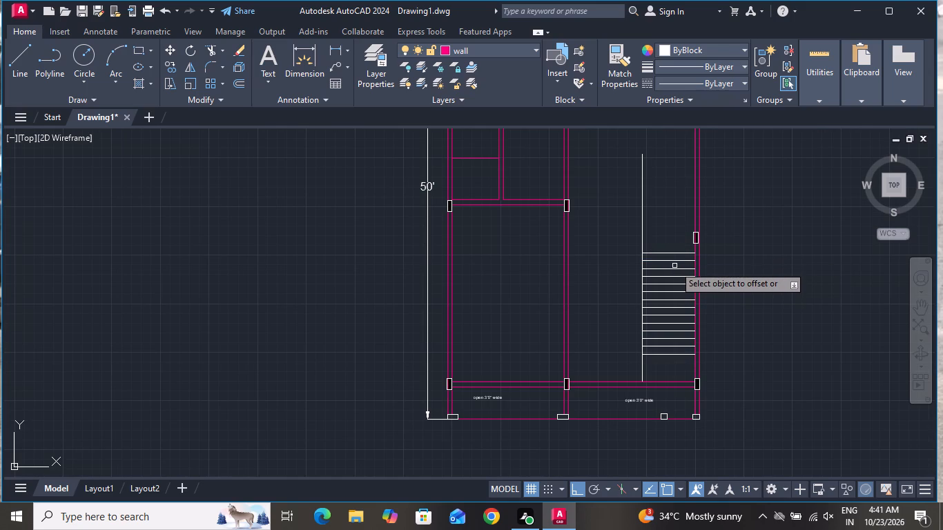
pyautogui.rightClick(718, 200)
pyautogui.click(743, 228)
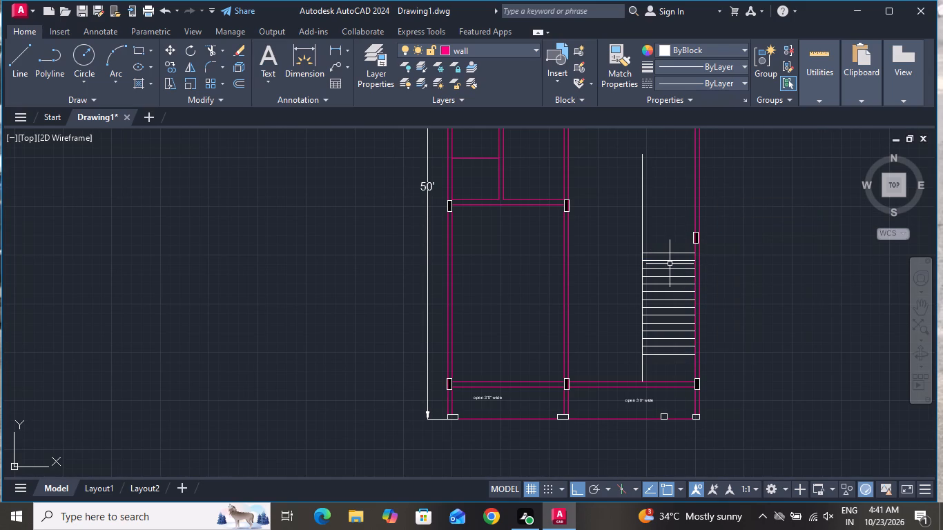
# Draw a horizontal line above the lower flight from the vertical stair line to the right outer wall, leaving a landing gap.
pyautogui.click(19, 59)
pyautogui.scroll(-1, 265, 311)
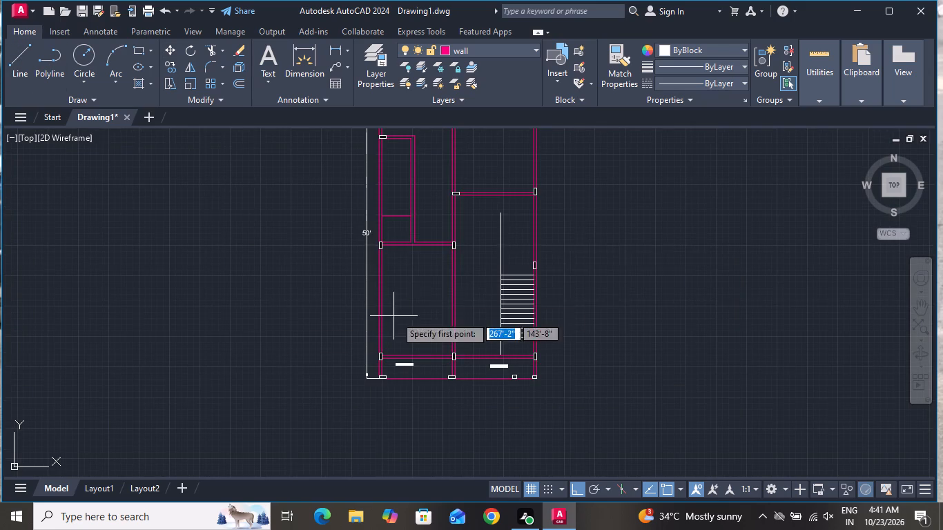
pyautogui.scroll(1, 519, 245)
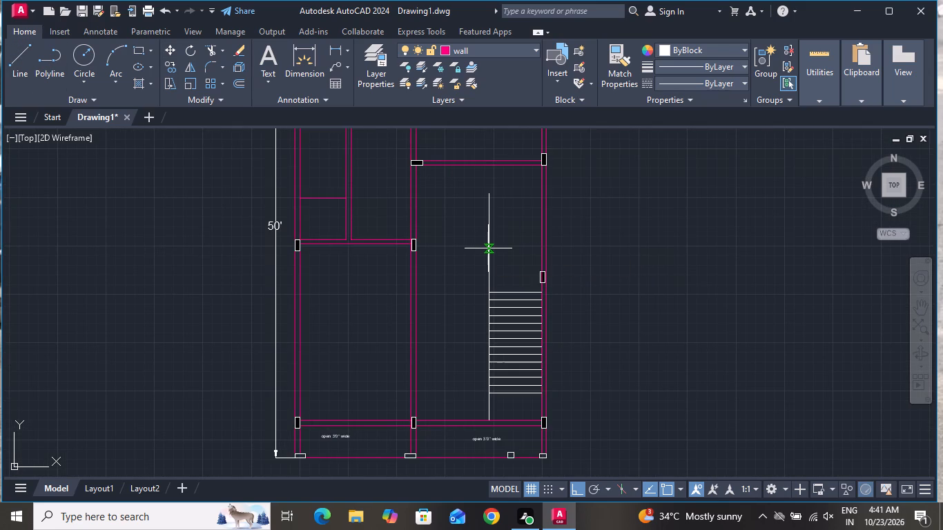
pyautogui.click(488, 248)
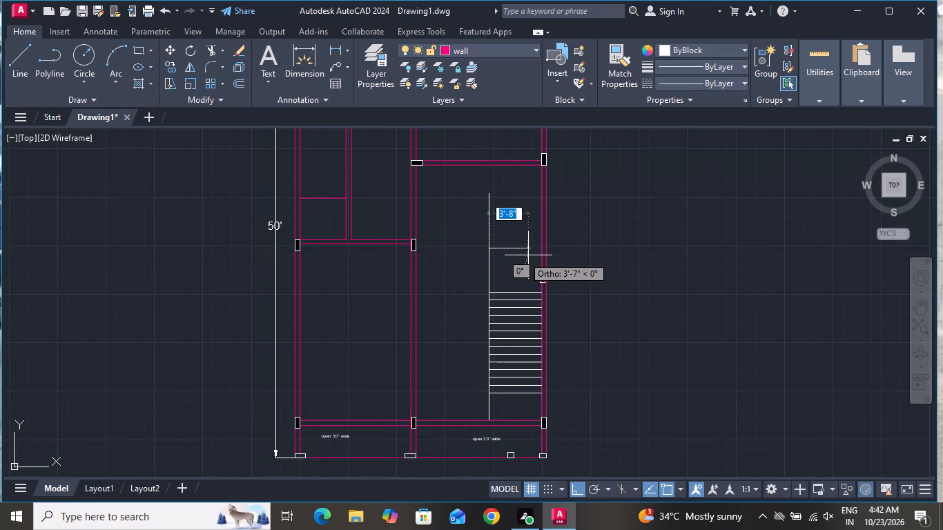
pyautogui.click(537, 251)
pyautogui.rightClick(537, 251)
pyautogui.click(565, 276)
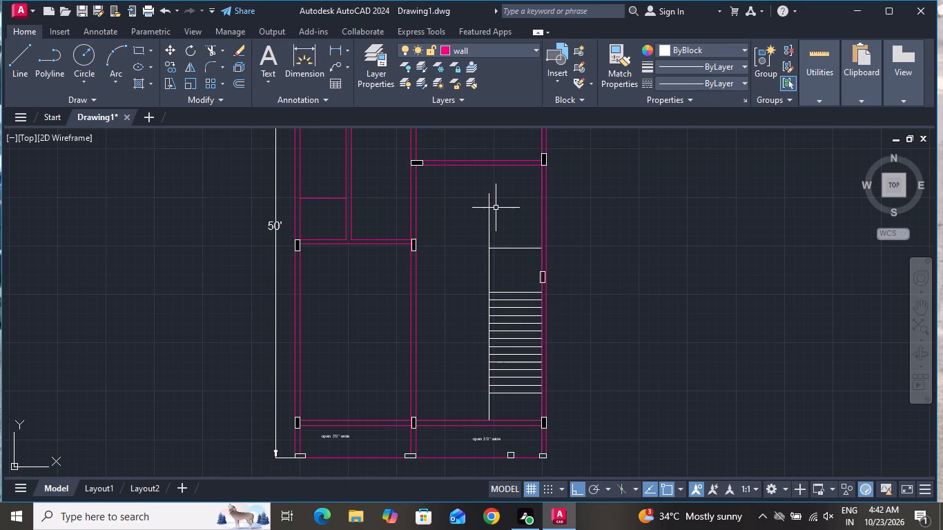
# Offset the new horizontal line above the landing upward five times in succession at 10" spacing to form the upper treads.
pyautogui.scroll(1, 494, 208)
pyautogui.press('o')
pyautogui.press('space')
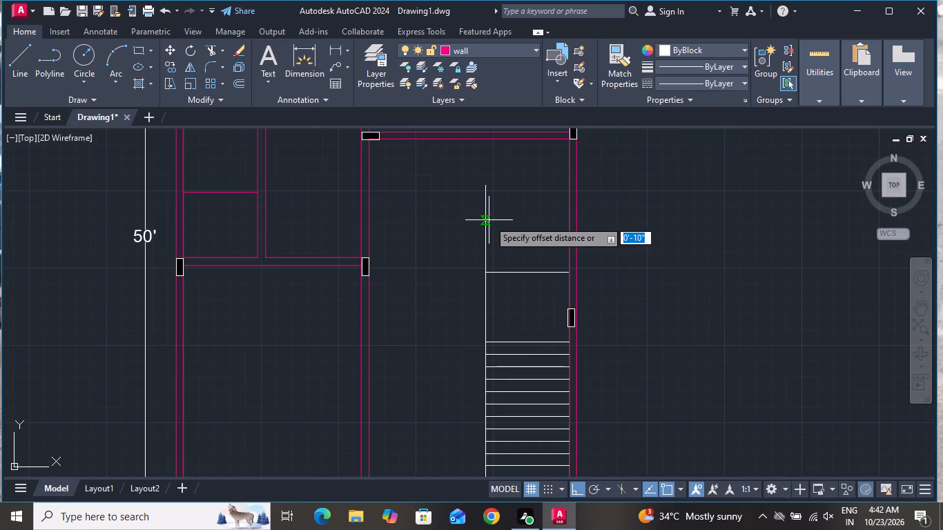
pyautogui.write('10')
pyautogui.hotkey('shift', '"')
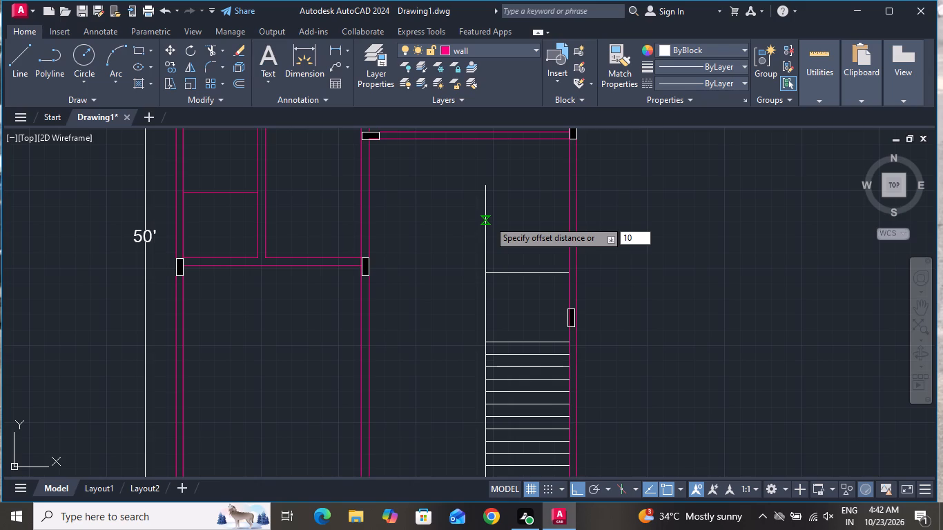
pyautogui.press('Return')
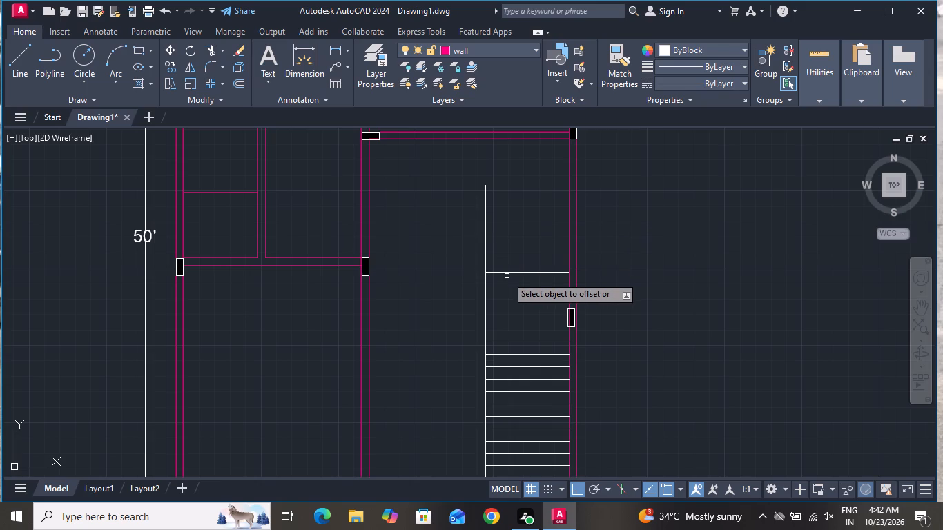
pyautogui.click(507, 274)
pyautogui.click(508, 259)
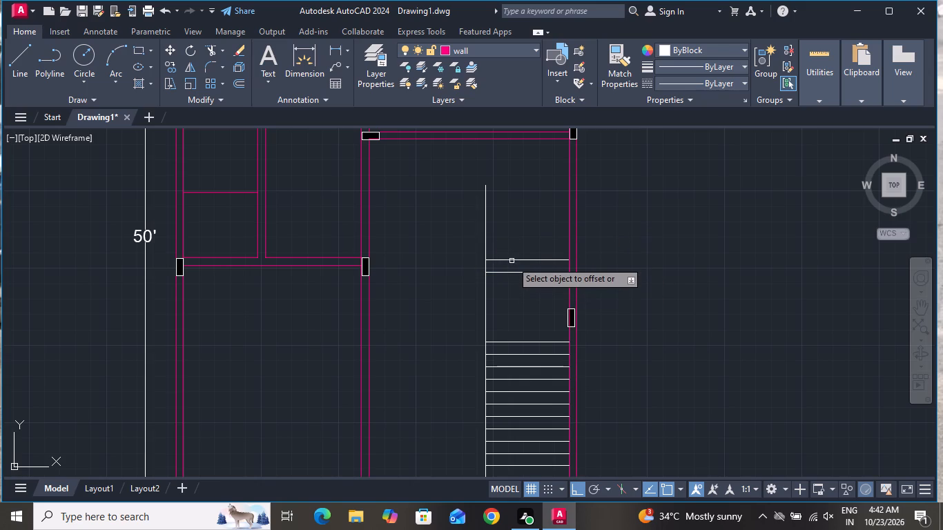
pyautogui.click(512, 259)
pyautogui.click(514, 245)
pyautogui.click(514, 249)
pyautogui.click(518, 238)
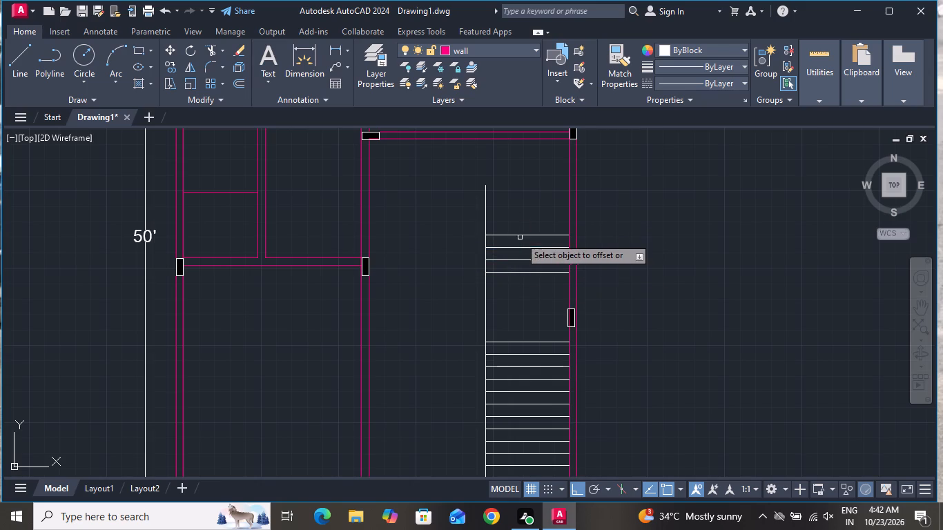
pyautogui.click(522, 233)
pyautogui.click(523, 222)
pyautogui.click(528, 225)
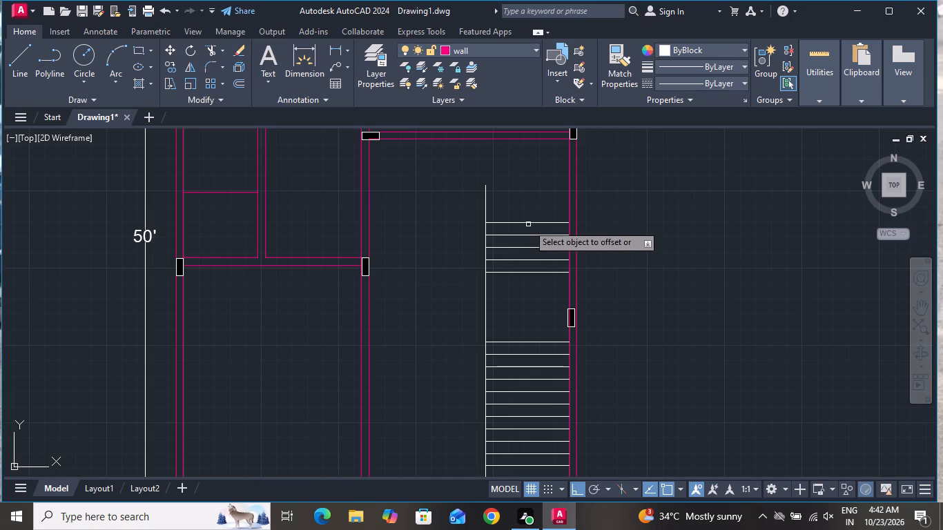
pyautogui.click(532, 221)
pyautogui.click(532, 208)
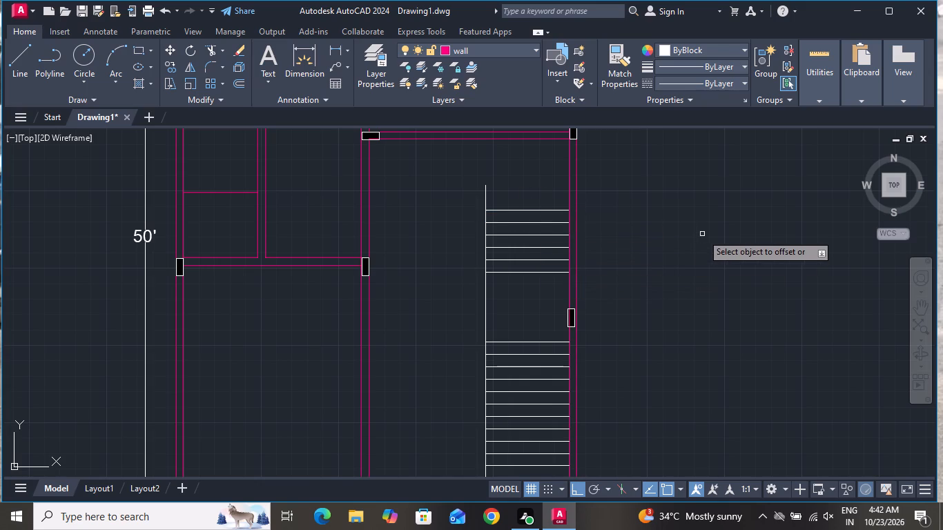
pyautogui.rightClick(717, 224)
pyautogui.click(768, 244)
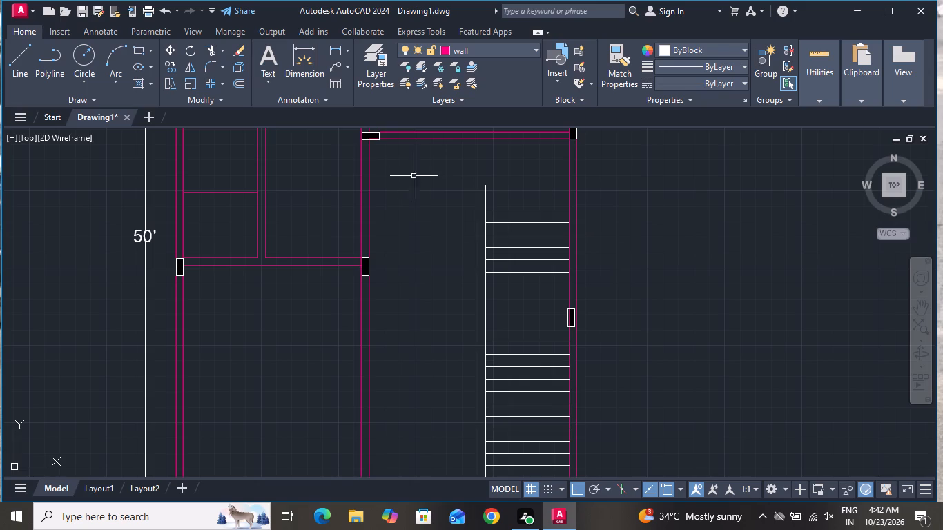
# Draw a horizontal line from the top tread's end at the vertical stair line across to the middle wall.
pyautogui.click(21, 61)
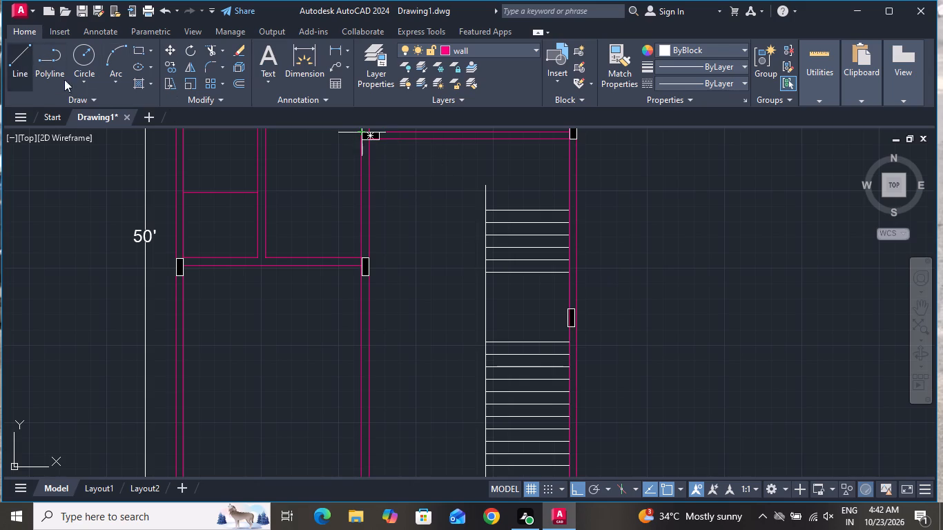
pyautogui.scroll(1, 544, 219)
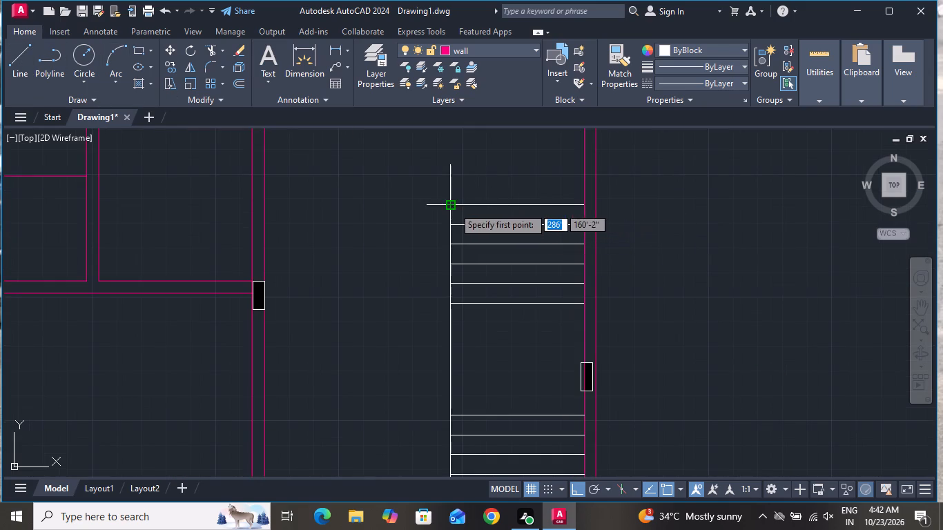
pyautogui.click(454, 207)
pyautogui.click(266, 206)
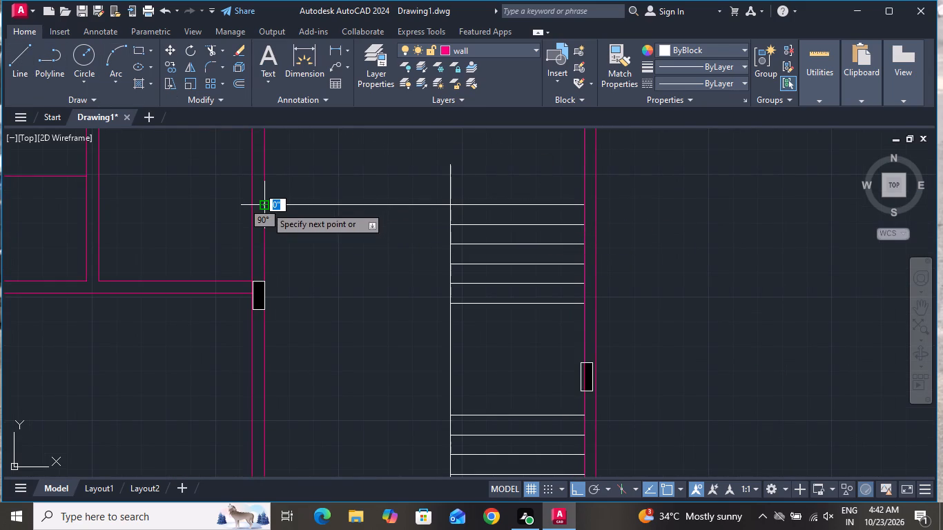
pyautogui.rightClick(266, 206)
pyautogui.click(309, 227)
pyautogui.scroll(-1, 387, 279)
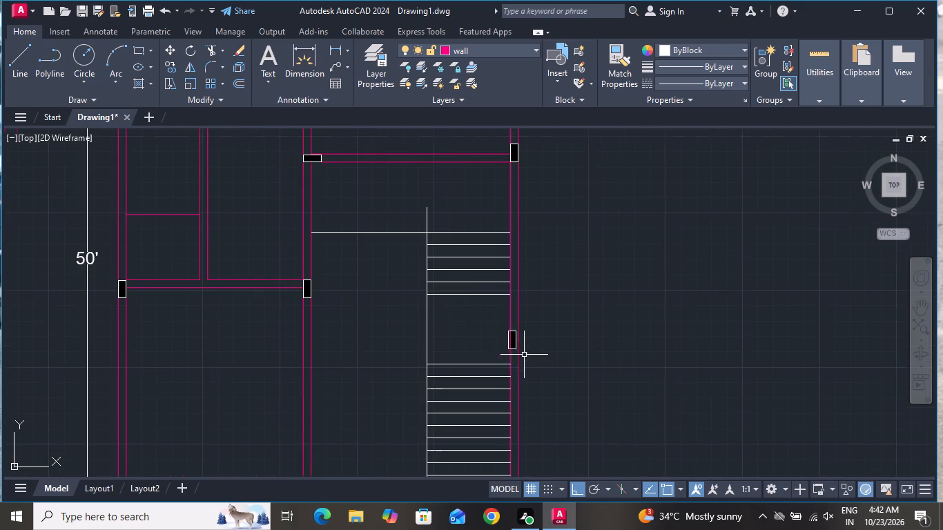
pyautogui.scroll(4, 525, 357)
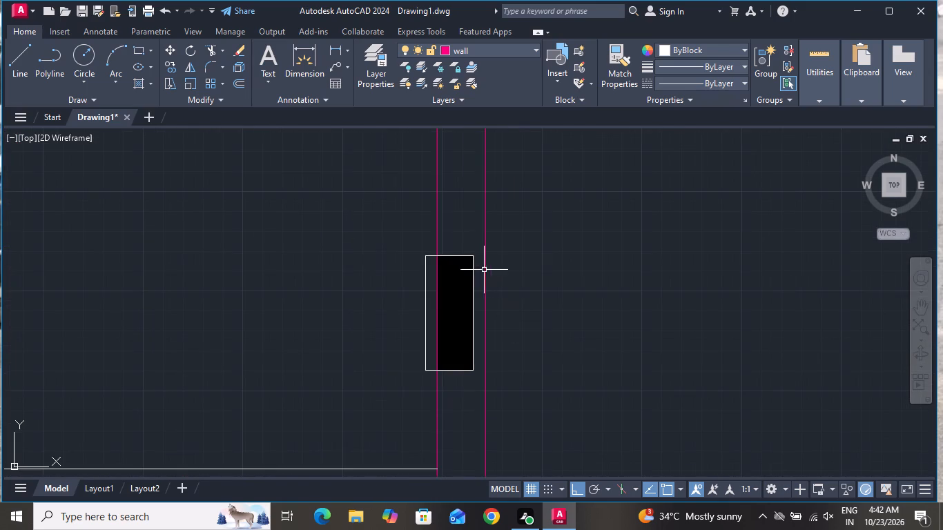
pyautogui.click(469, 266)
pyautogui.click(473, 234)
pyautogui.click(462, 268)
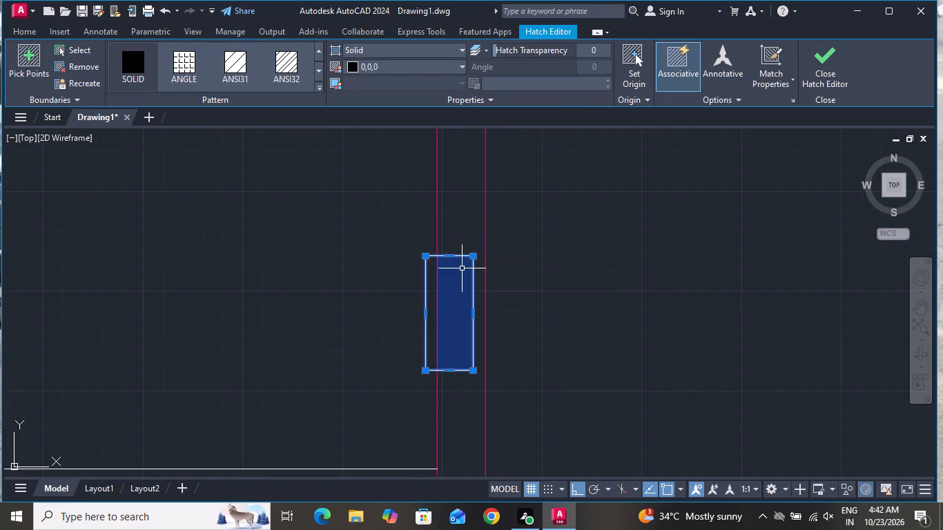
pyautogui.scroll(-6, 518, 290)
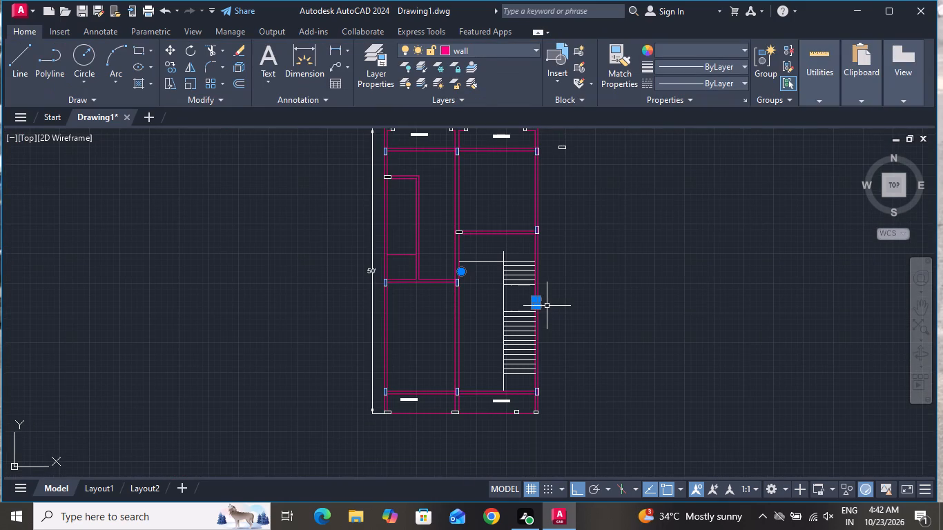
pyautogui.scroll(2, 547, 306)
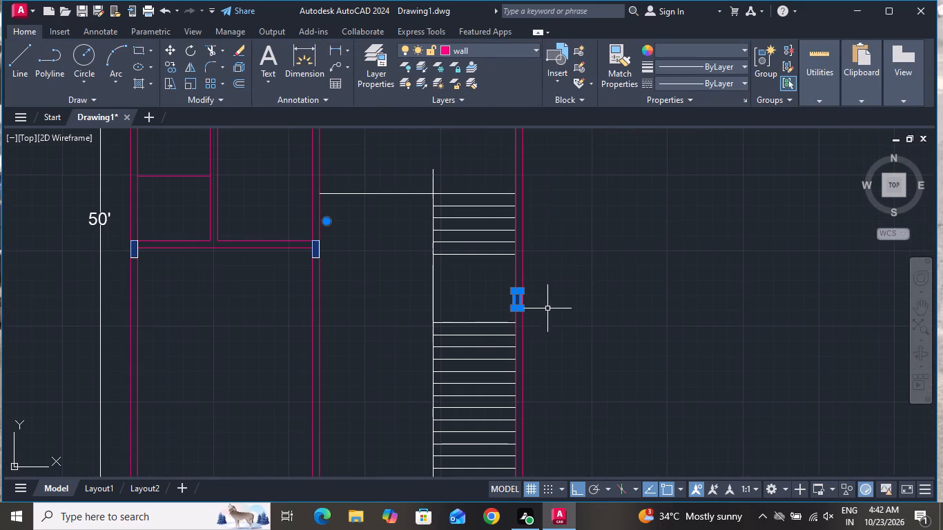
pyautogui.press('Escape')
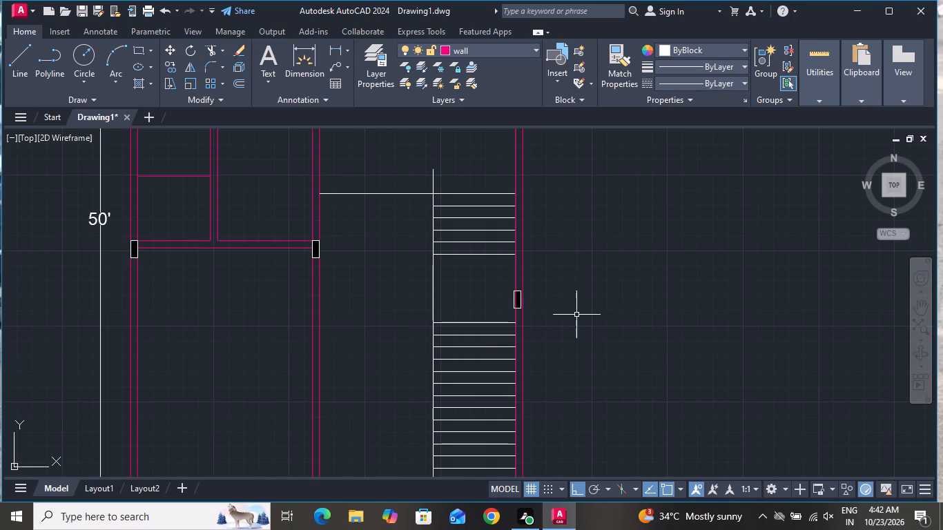
# Trim away the outline and black hatch of the column on the outer wall beside the stair landing.
pyautogui.scroll(-1, 576, 315)
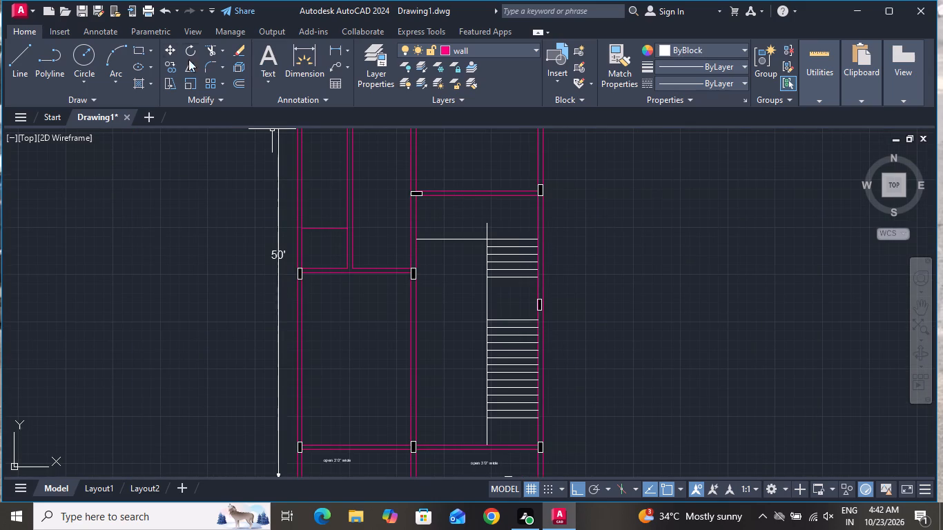
pyautogui.click(214, 52)
pyautogui.scroll(2, 532, 259)
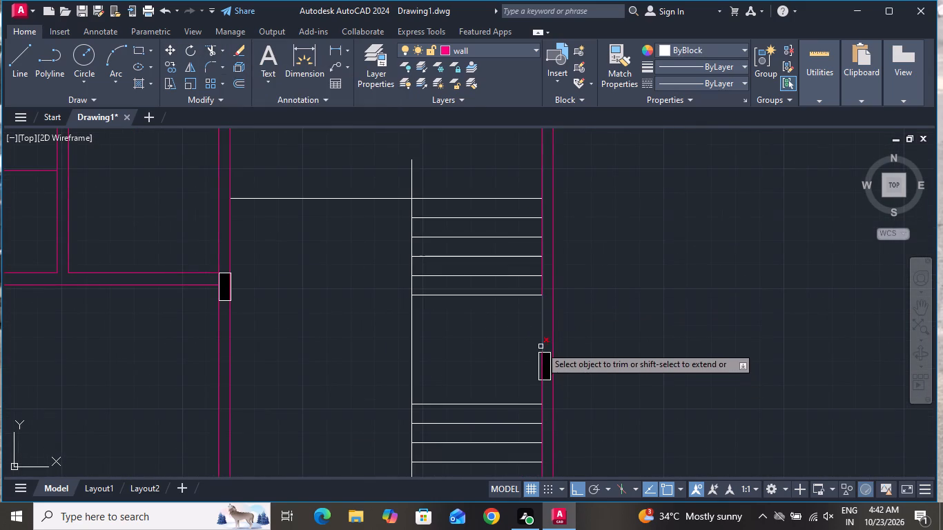
pyautogui.scroll(2, 552, 356)
pyautogui.click(541, 349)
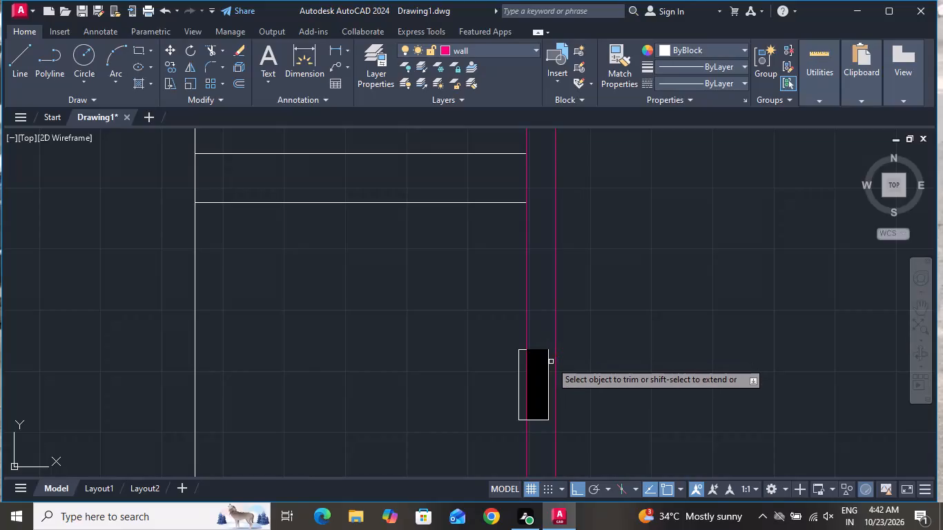
pyautogui.click(547, 370)
pyautogui.click(518, 395)
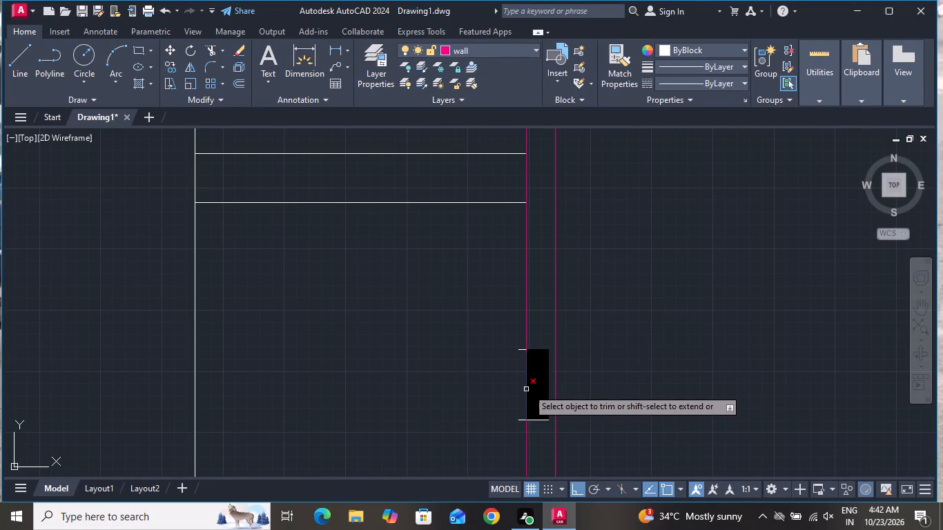
pyautogui.click(523, 352)
pyautogui.click(543, 366)
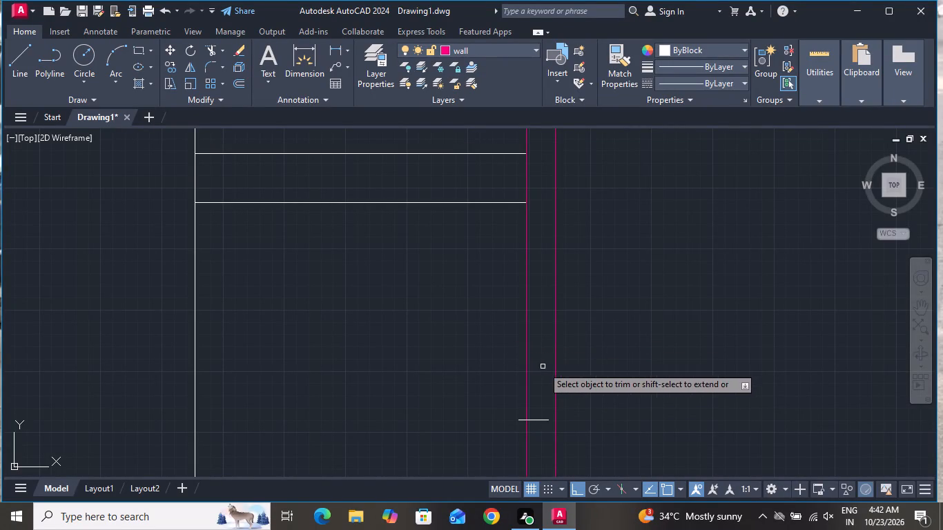
pyautogui.click(538, 421)
pyautogui.click(518, 424)
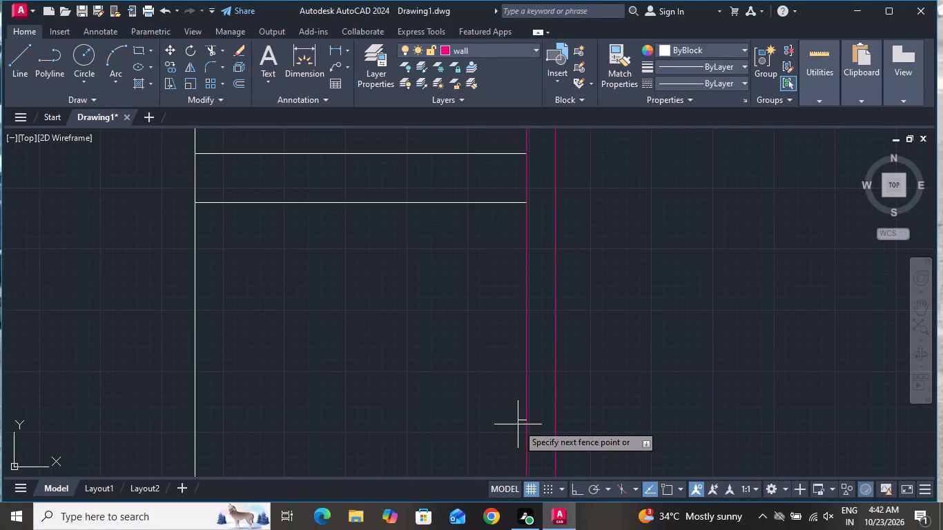
pyautogui.click(522, 414)
pyautogui.scroll(-5, 490, 403)
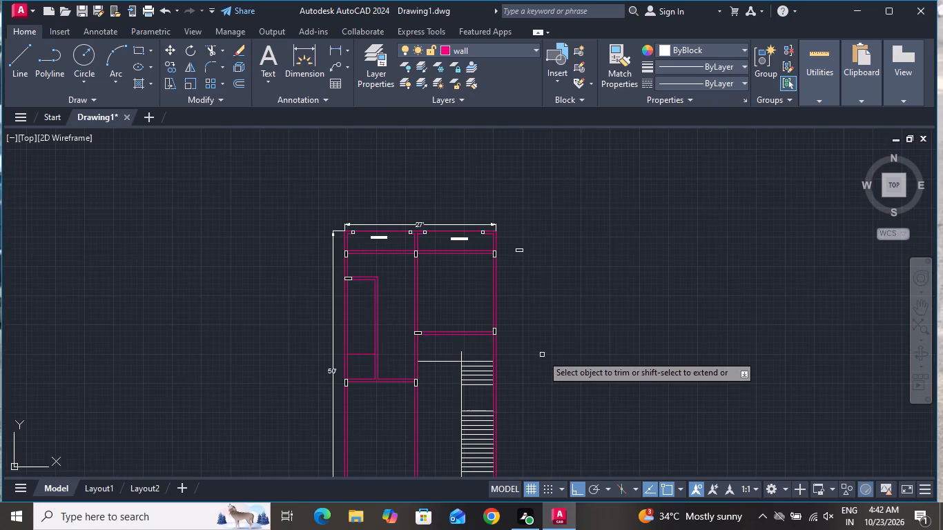
pyautogui.rightClick(542, 354)
pyautogui.click(595, 186)
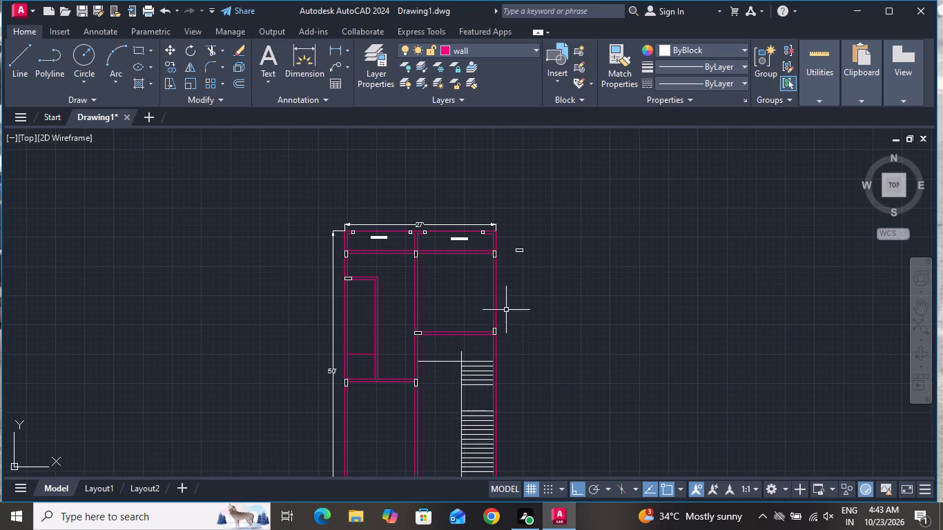
# Draw an L-shaped line from the wall above the stairs down across the upper treads into the landing, ending at the outer wall.
pyautogui.click(22, 54)
pyautogui.scroll(3, 495, 356)
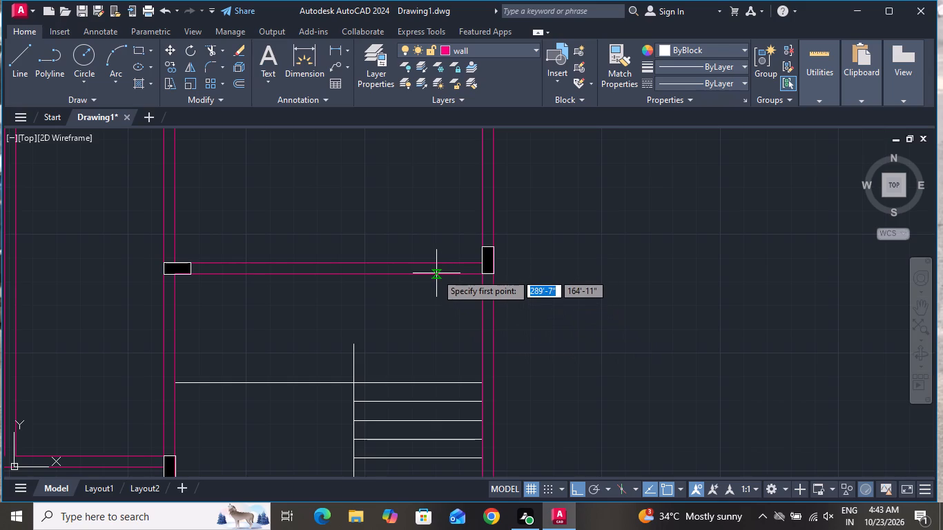
pyautogui.click(433, 274)
pyautogui.scroll(-2, 440, 385)
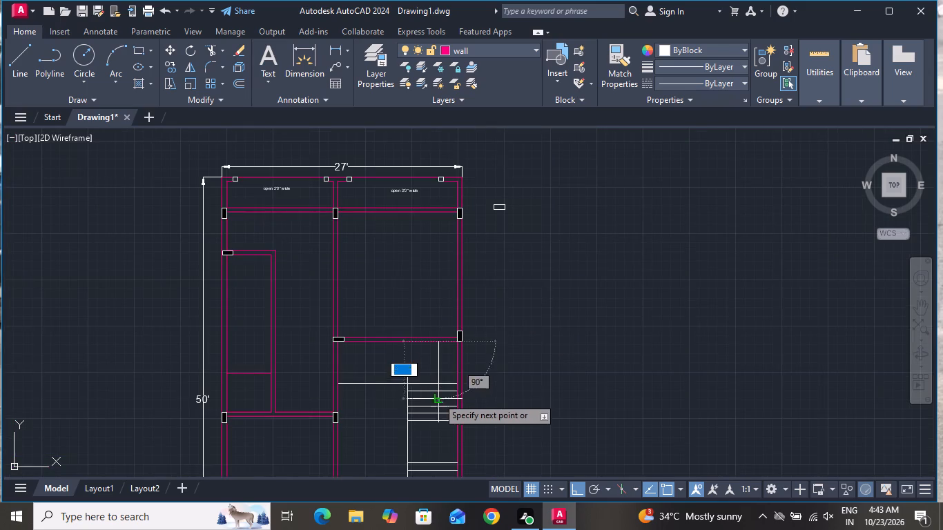
pyautogui.scroll(1, 429, 433)
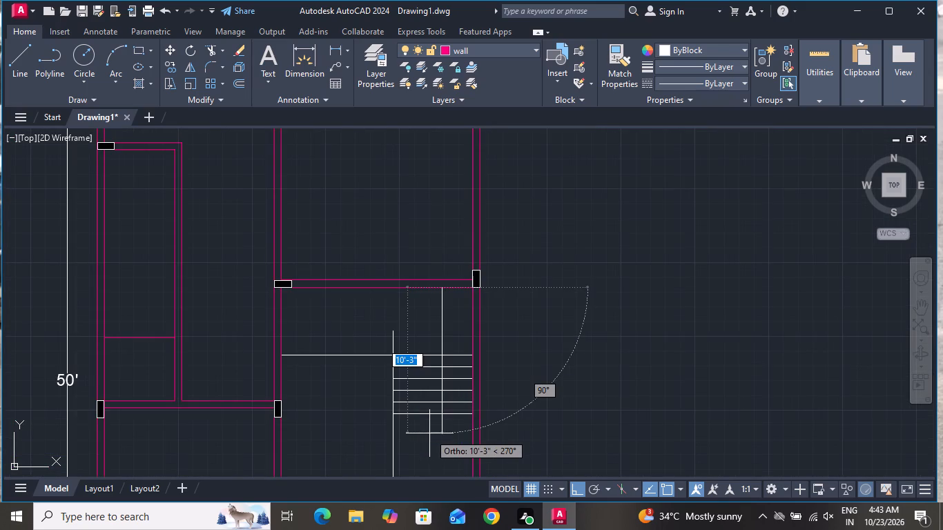
pyautogui.scroll(-2, 429, 433)
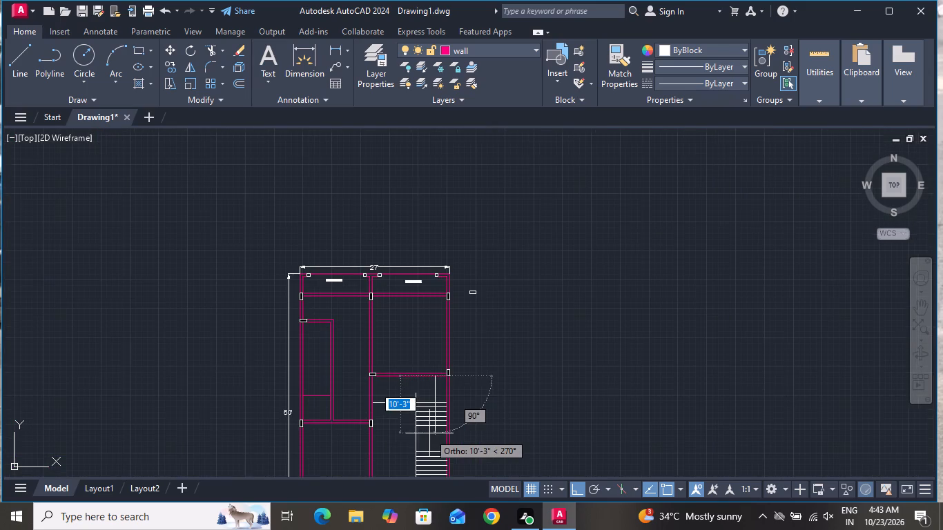
pyautogui.click(428, 438)
pyautogui.scroll(4, 454, 446)
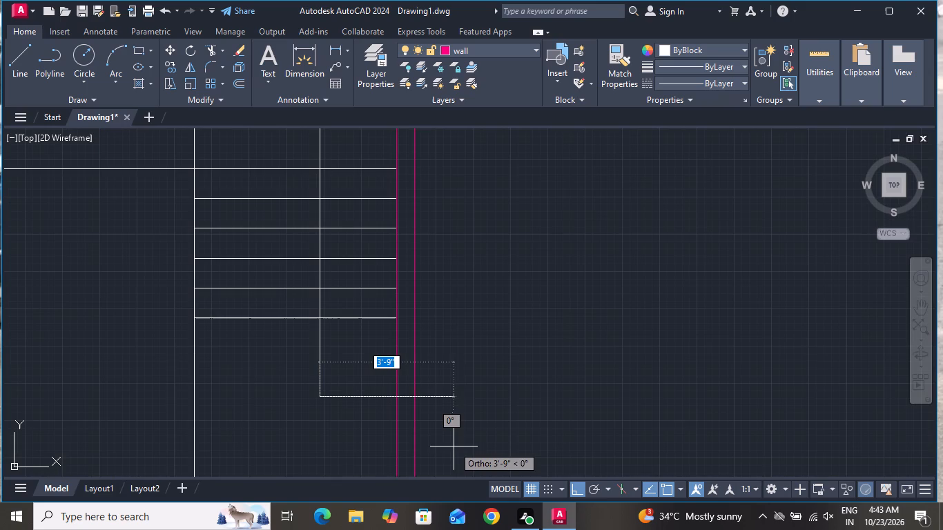
pyautogui.click(396, 397)
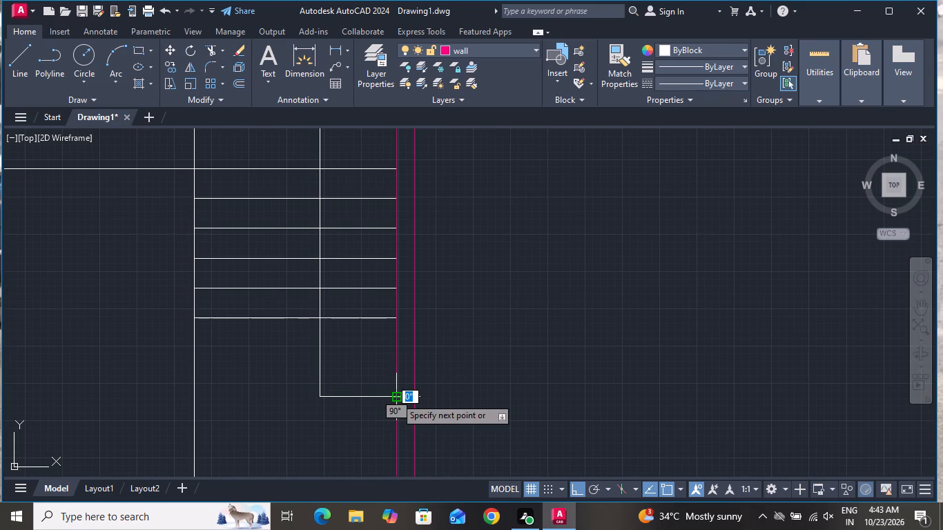
pyautogui.rightClick(396, 397)
pyautogui.click(438, 257)
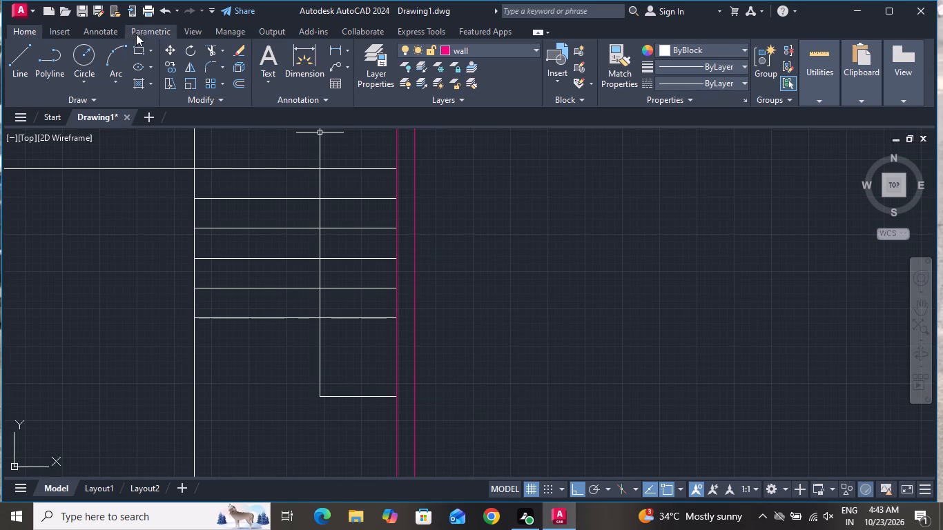
# Draw a second L-shaped line parallel to the first, just outside its corner, from the upper wall to the outer wall.
pyautogui.click(28, 60)
pyautogui.scroll(-2, 326, 333)
pyautogui.scroll(1, 327, 211)
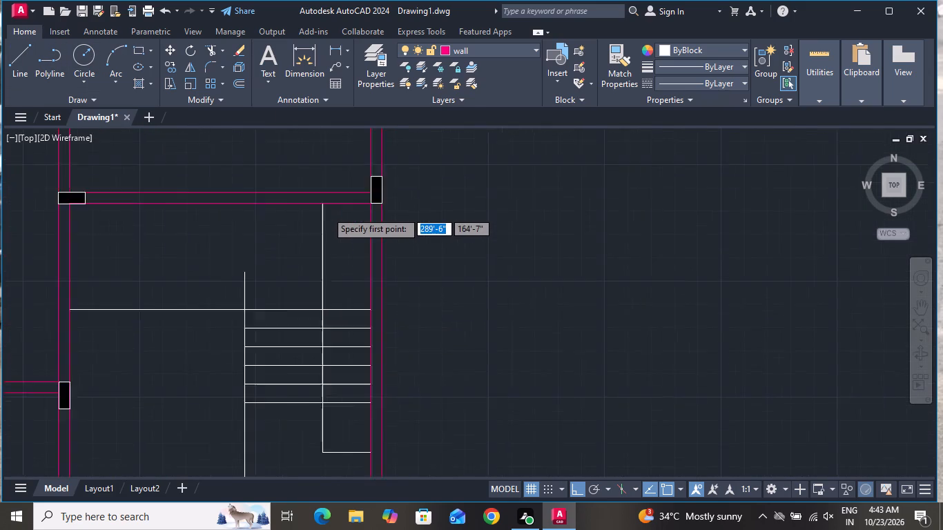
pyautogui.scroll(1, 327, 211)
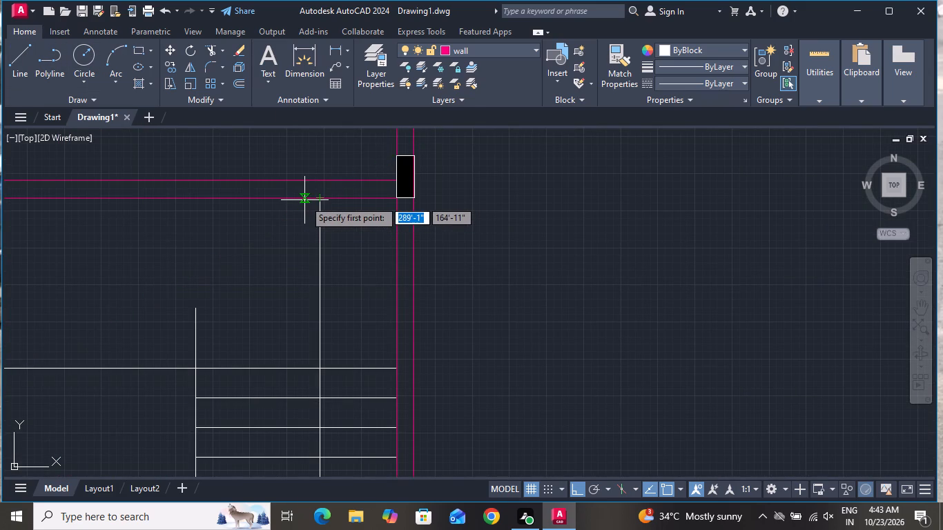
pyautogui.click(304, 200)
pyautogui.scroll(-1, 310, 362)
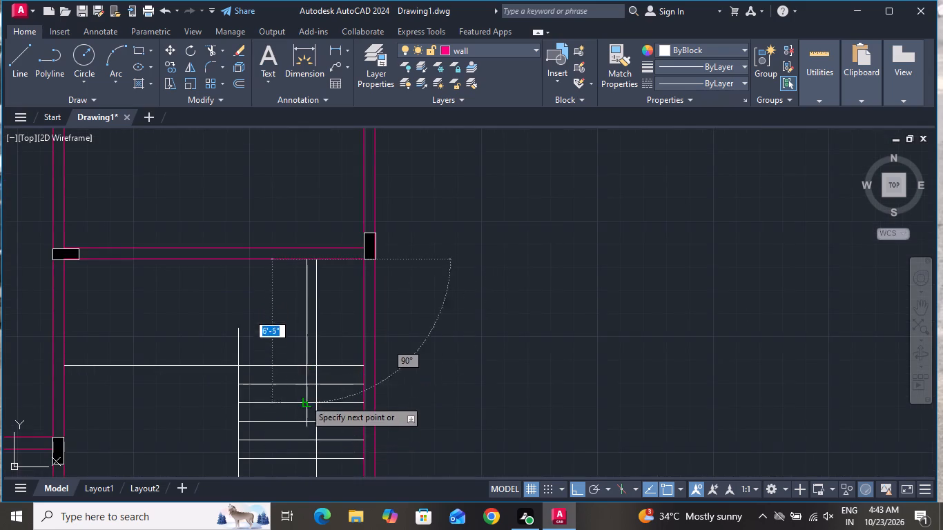
pyautogui.scroll(-3, 308, 387)
pyautogui.scroll(4, 305, 426)
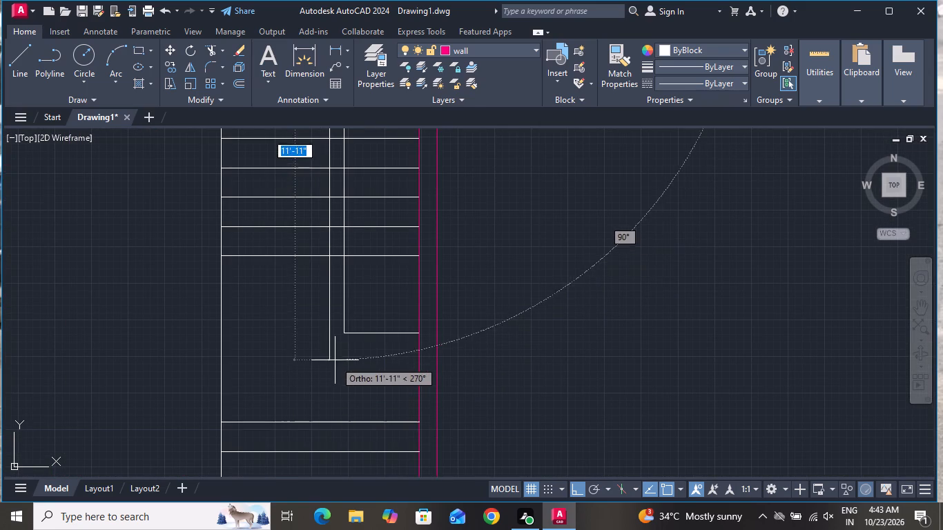
pyautogui.click(340, 348)
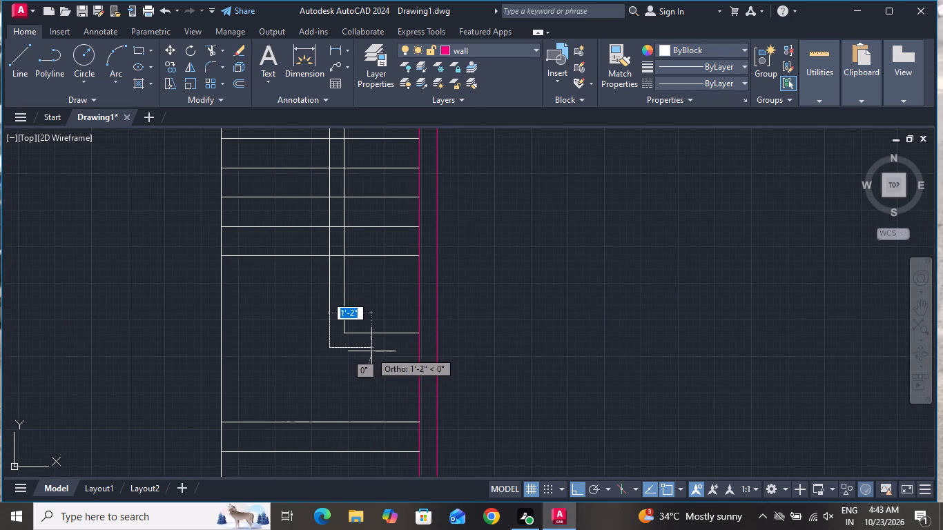
pyautogui.click(421, 349)
pyautogui.rightClick(421, 349)
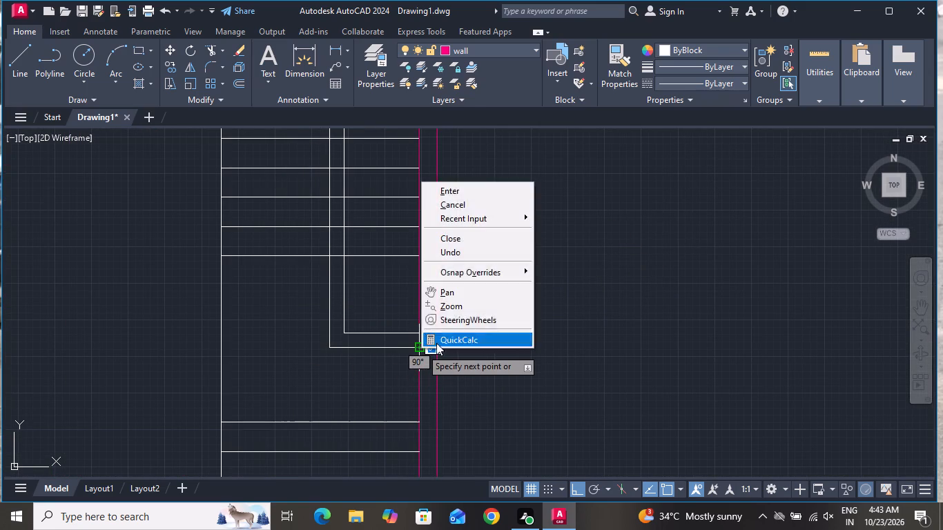
pyautogui.click(458, 195)
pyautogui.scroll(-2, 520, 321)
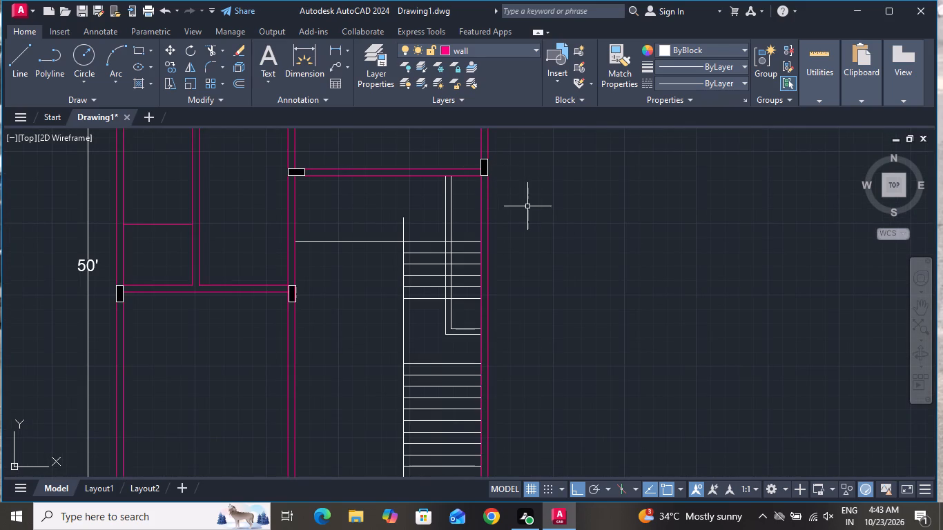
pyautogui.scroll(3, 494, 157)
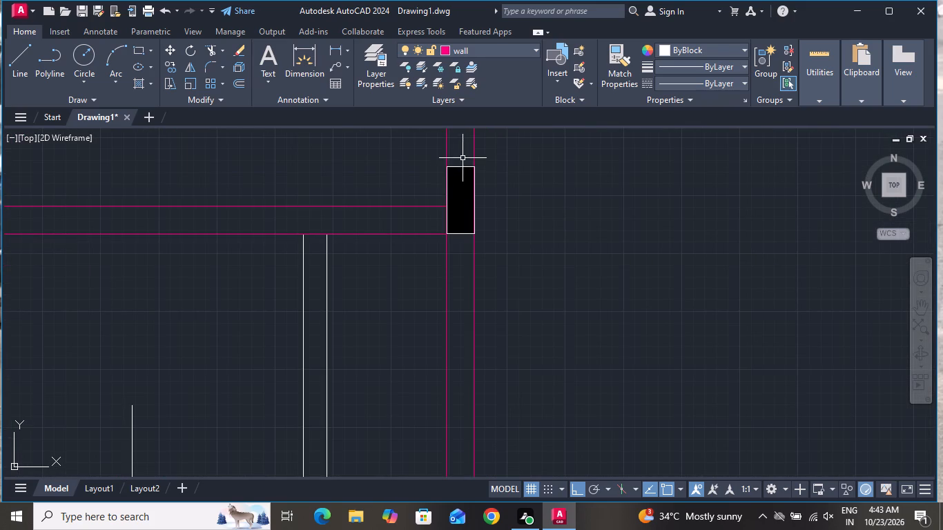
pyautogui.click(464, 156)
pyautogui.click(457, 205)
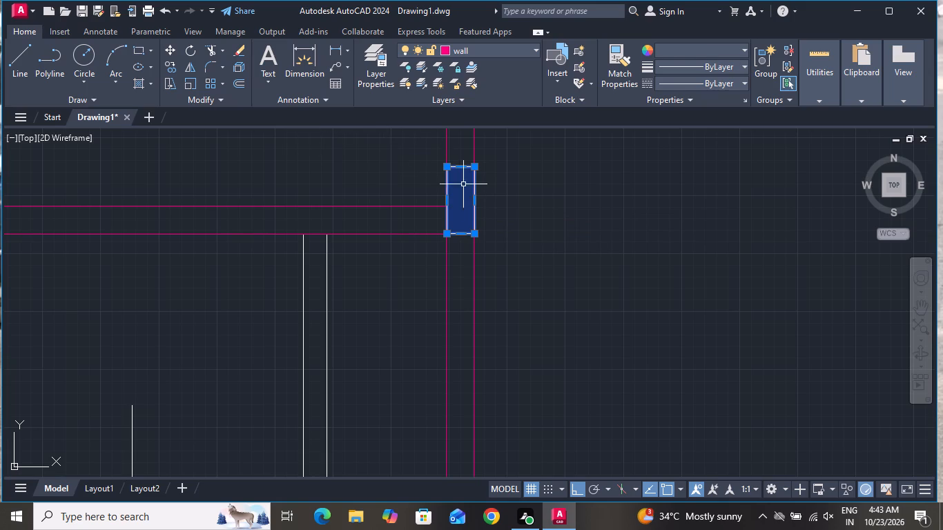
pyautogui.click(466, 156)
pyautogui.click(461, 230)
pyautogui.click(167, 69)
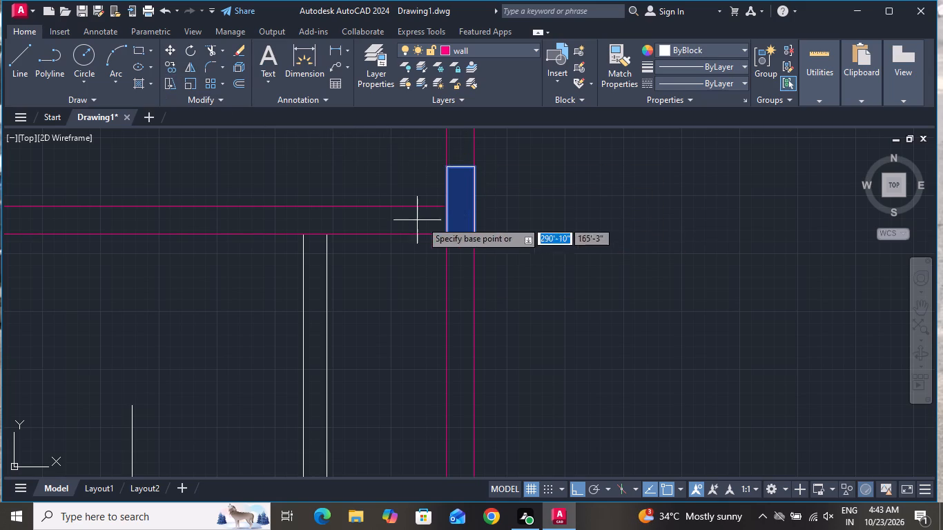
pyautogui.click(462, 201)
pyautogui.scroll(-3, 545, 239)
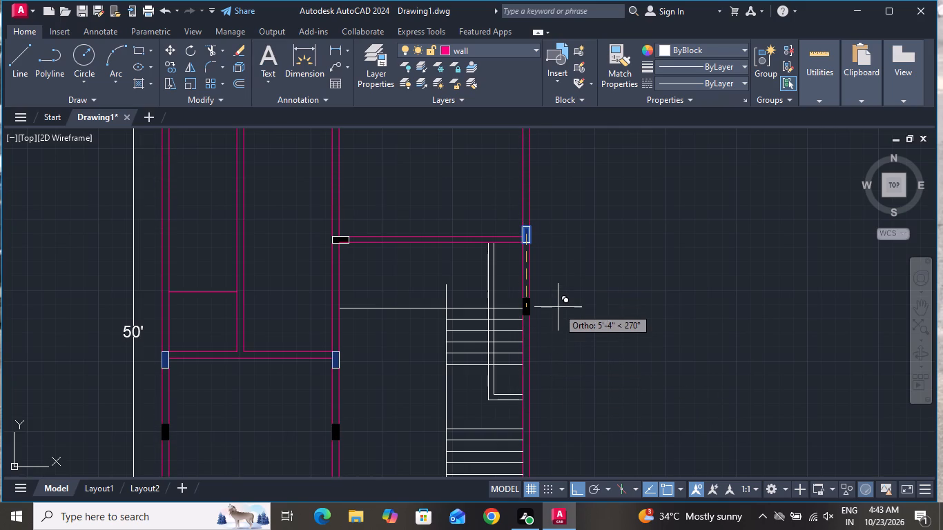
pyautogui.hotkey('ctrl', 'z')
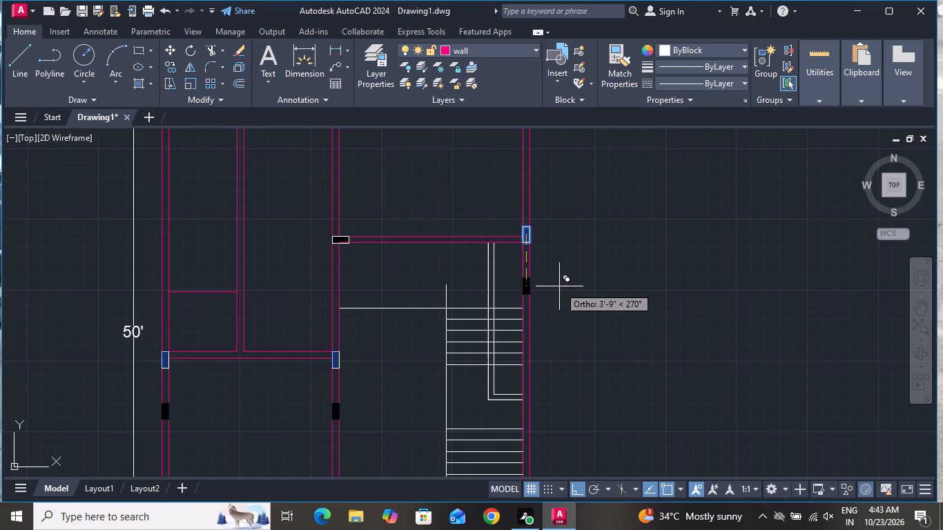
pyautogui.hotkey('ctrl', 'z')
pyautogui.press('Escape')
# Draw a 6" by 1' column rectangle within the outer wall, its top aligned with the inner L-shaped line's end at the landing.
pyautogui.scroll(-1, 567, 248)
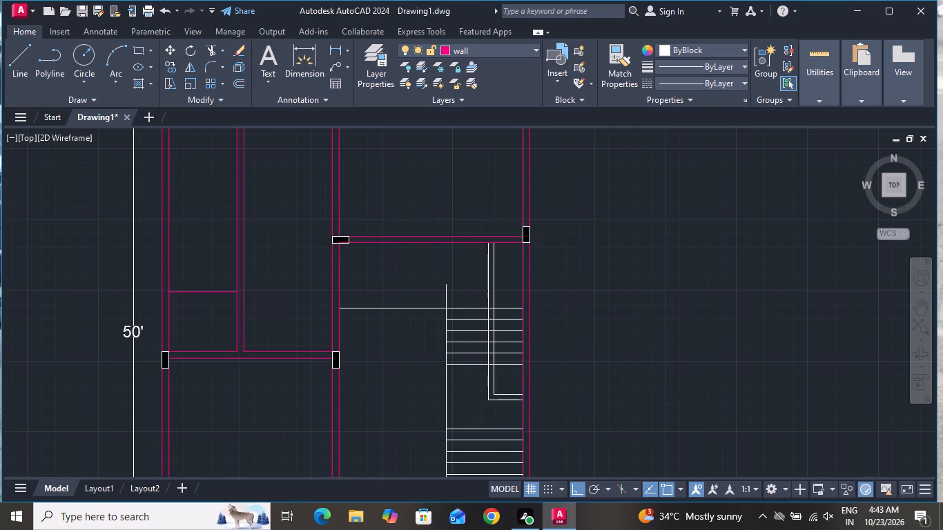
pyautogui.click(144, 50)
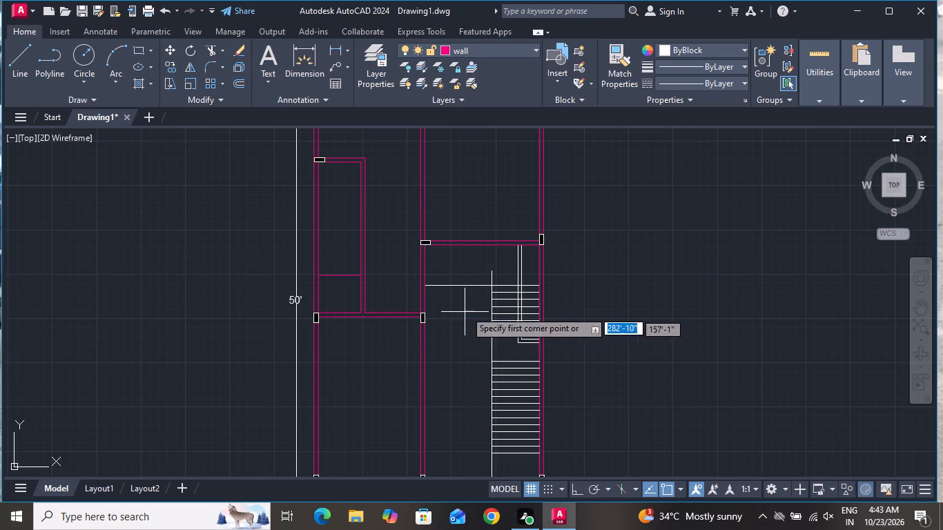
pyautogui.scroll(1, 554, 420)
pyautogui.scroll(-1, 567, 334)
pyautogui.scroll(4, 547, 312)
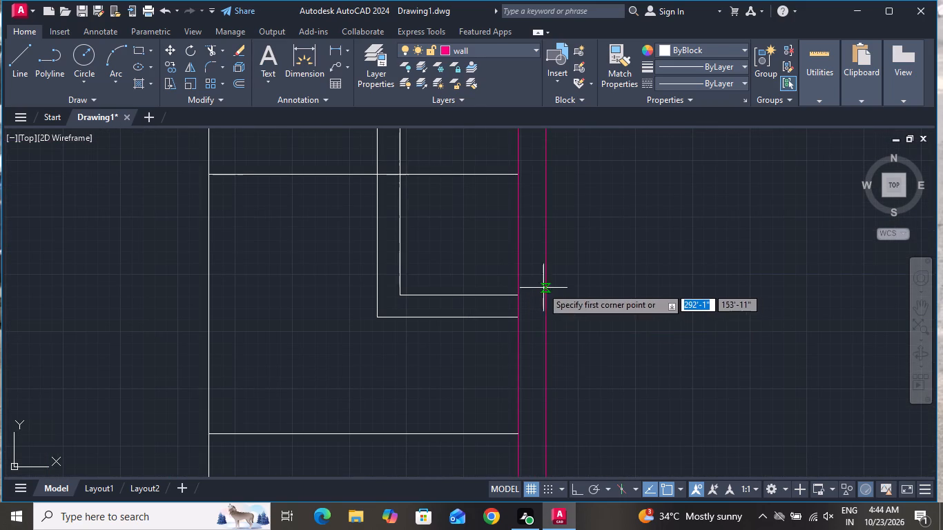
pyautogui.scroll(1, 521, 295)
pyautogui.click(516, 295)
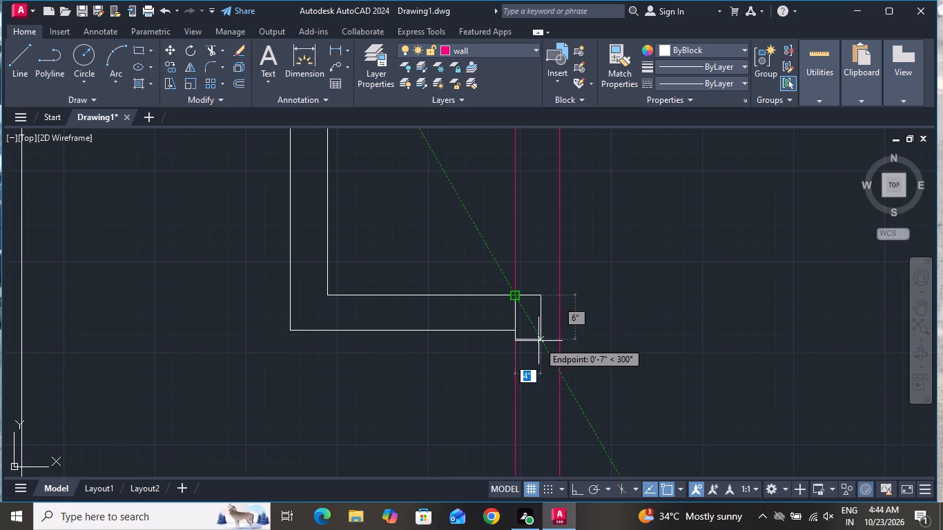
pyautogui.click(560, 384)
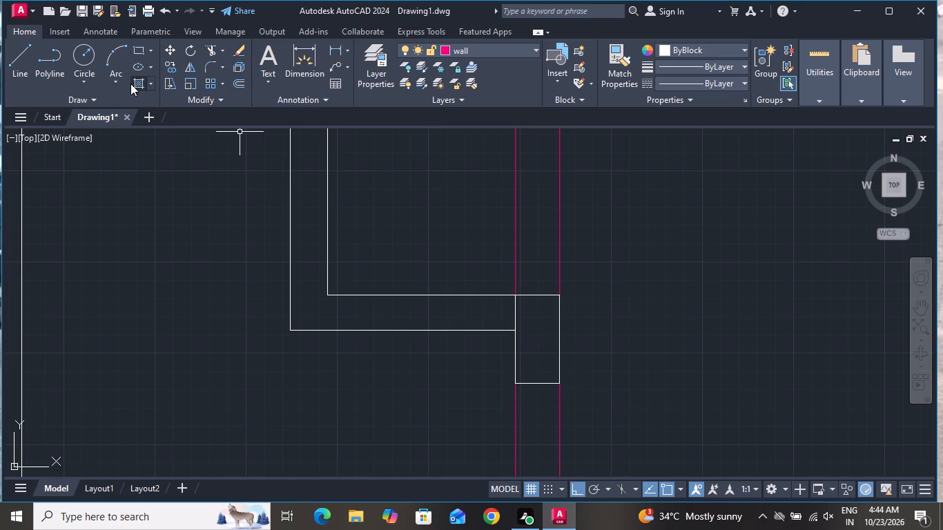
# Fill the new column rectangle on the outer wall beside the stair landing with a solid black hatch.
pyautogui.click(130, 84)
pyautogui.click(135, 63)
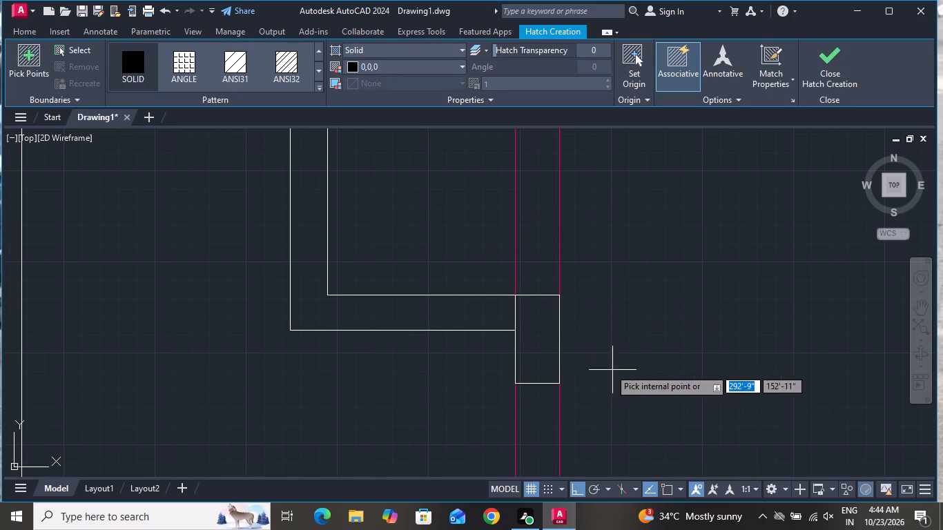
pyautogui.click(554, 343)
pyautogui.scroll(-2, 614, 379)
pyautogui.rightClick(646, 355)
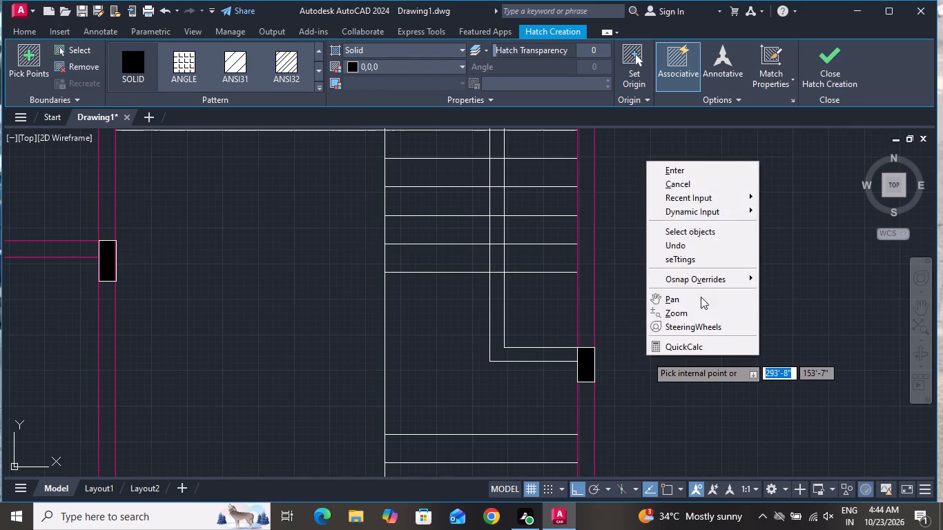
pyautogui.click(688, 179)
# Draw a vertical line about 3'1" long from the top end of the stair edge line up to the wall above.
pyautogui.scroll(-1, 717, 322)
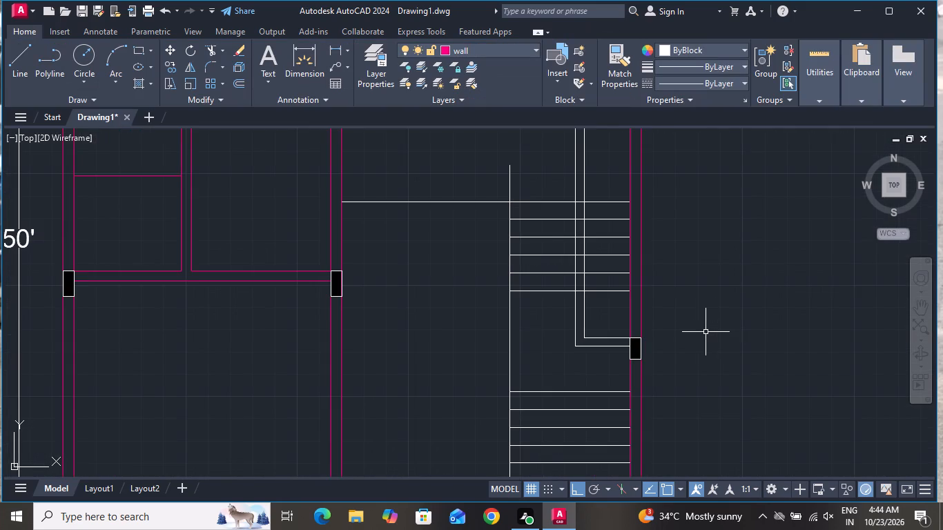
pyautogui.scroll(-3, 507, 264)
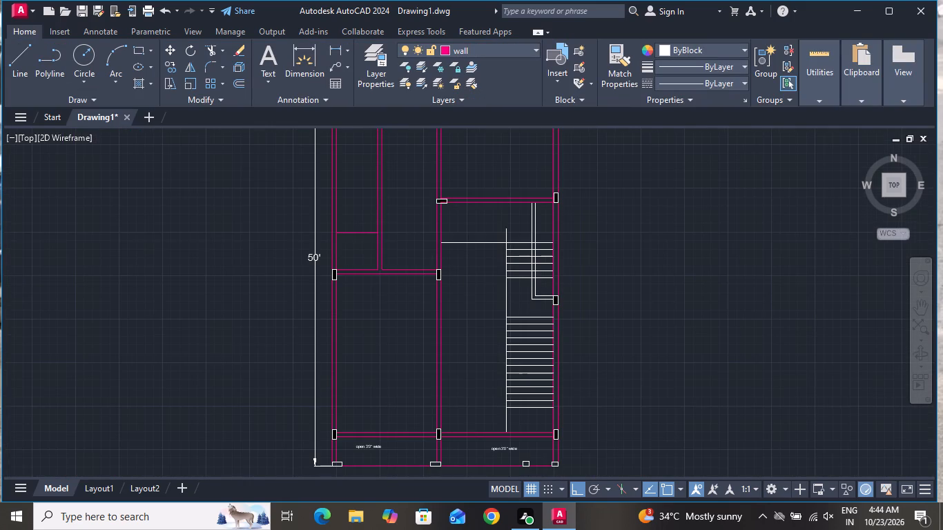
pyautogui.click(23, 54)
pyautogui.scroll(4, 523, 244)
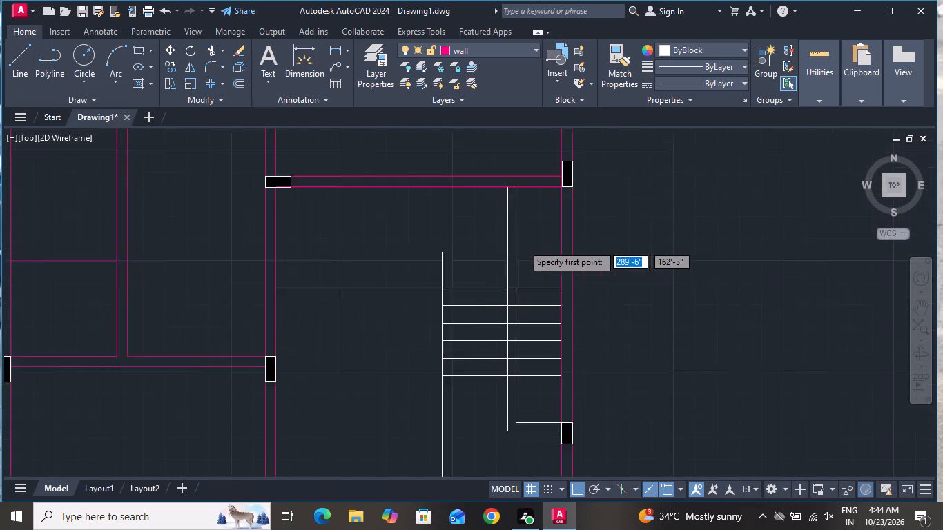
pyautogui.click(391, 261)
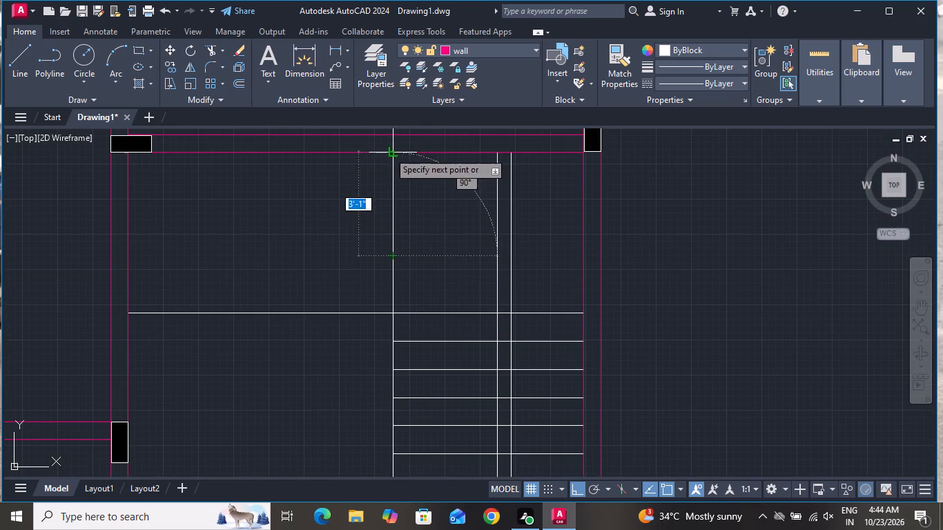
pyautogui.click(388, 149)
pyautogui.rightClick(388, 150)
pyautogui.click(422, 177)
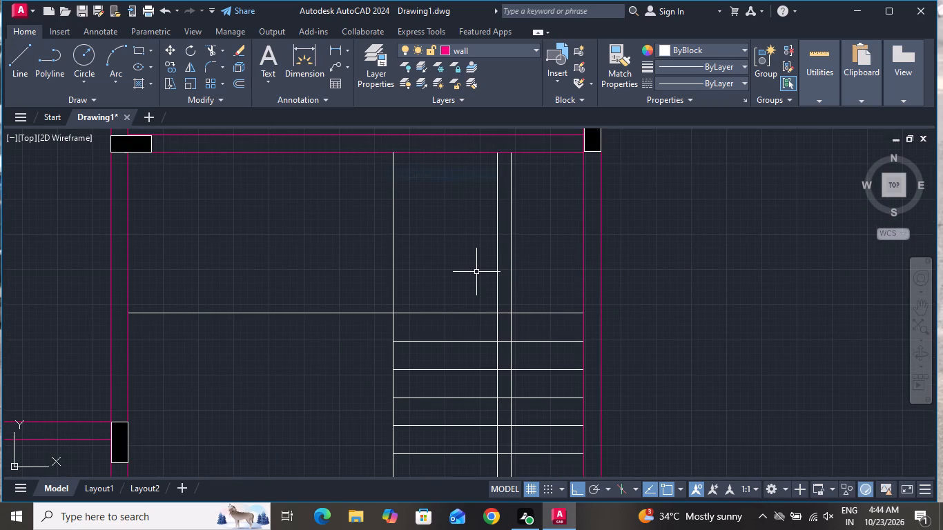
# Offset both the new upper line and the long stair edge line 10" toward the interior wall.
pyautogui.write('o 10')
pyautogui.hotkey('shift', '"')
pyautogui.press('Return')
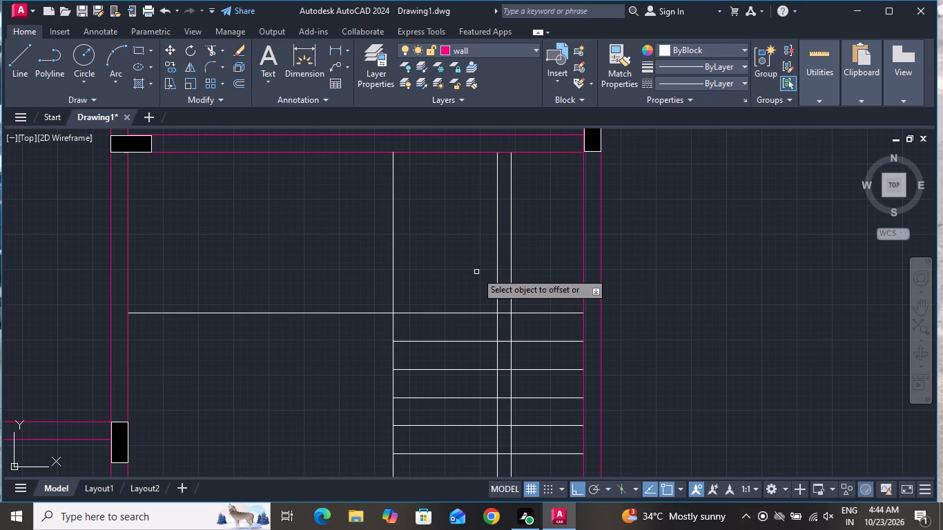
pyautogui.click(393, 224)
pyautogui.click(371, 224)
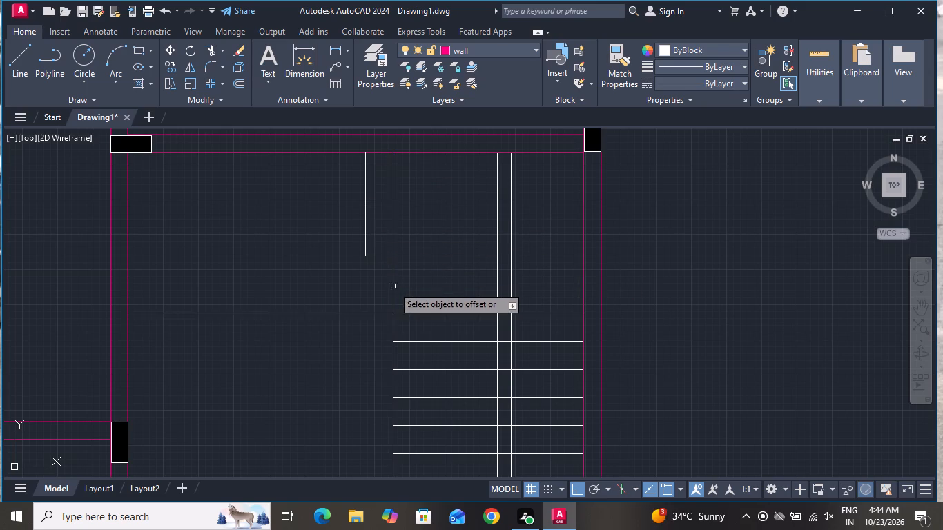
pyautogui.click(393, 286)
pyautogui.click(356, 286)
pyautogui.scroll(-1, 382, 252)
pyautogui.rightClick(404, 235)
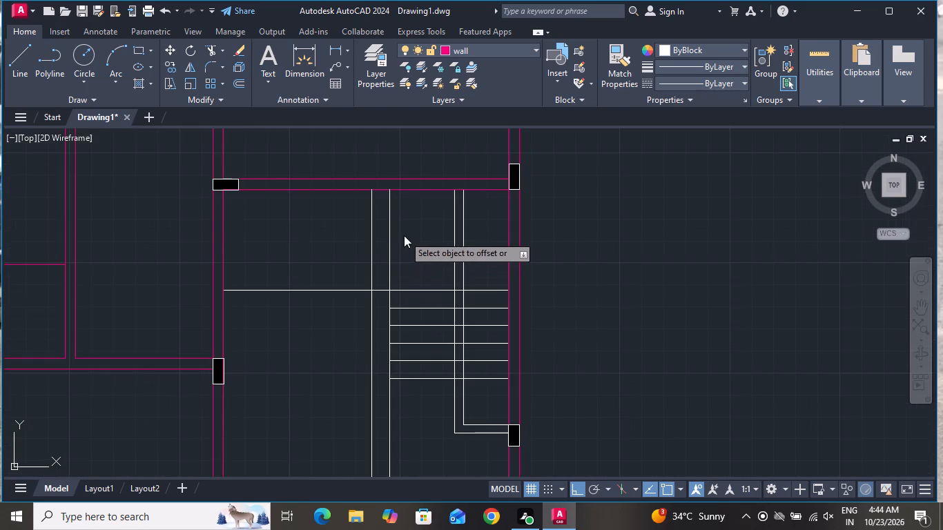
pyautogui.click(438, 257)
# Trim the part of the offset stair edge line that runs below the horizontal flight line.
pyautogui.click(210, 50)
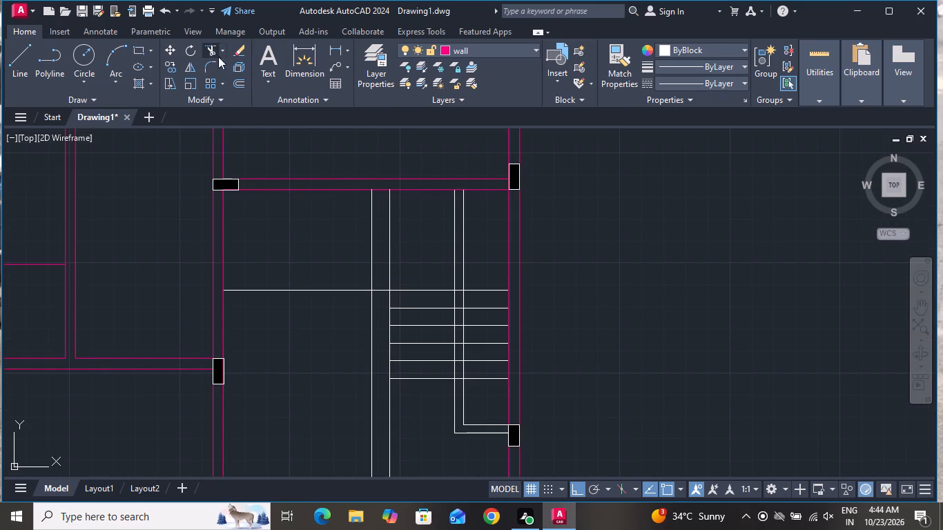
pyautogui.click(378, 329)
pyautogui.click(351, 336)
pyautogui.scroll(-1, 455, 242)
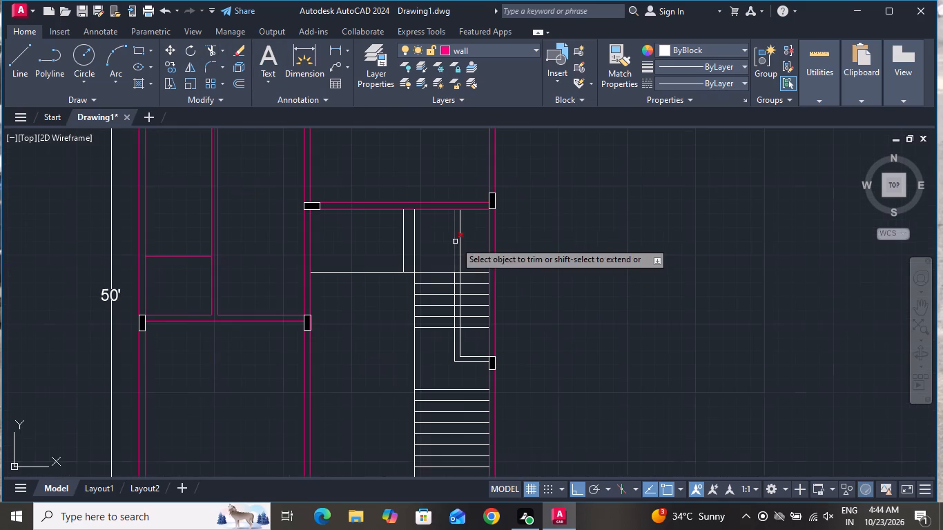
pyautogui.rightClick(526, 226)
pyautogui.click(550, 251)
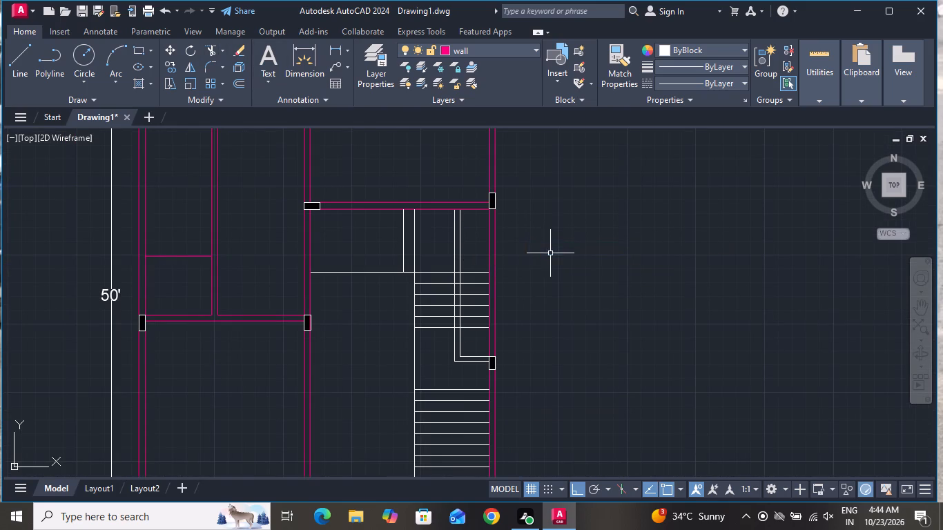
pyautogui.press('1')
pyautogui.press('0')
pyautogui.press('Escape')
# Offset both segments of the new vertical tread line 10" toward the interior wall to add another upper-flight tread.
pyautogui.write('o')
pyautogui.press('space')
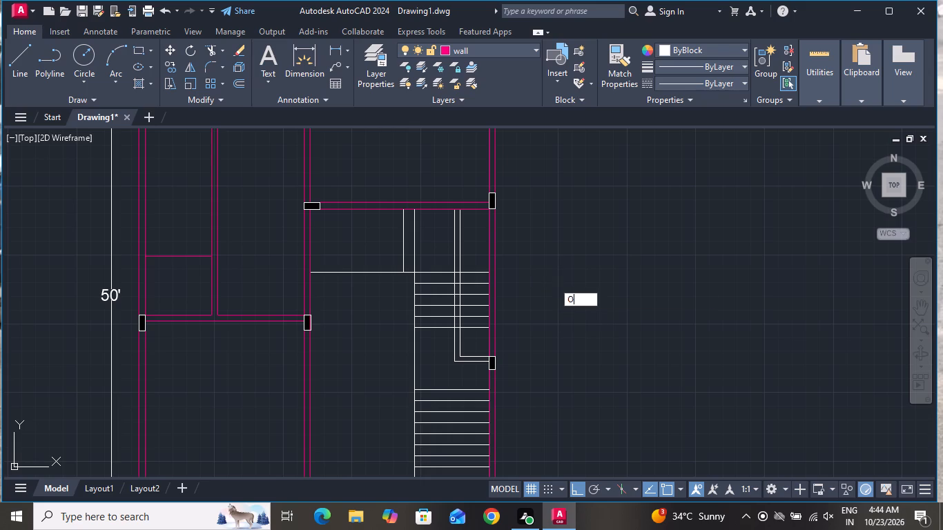
pyautogui.write('10"')
pyautogui.press('Return')
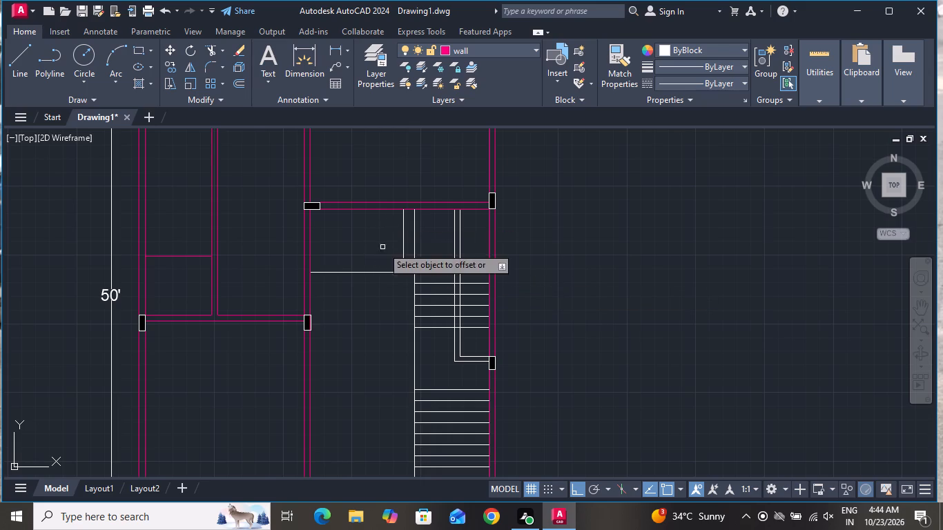
pyautogui.scroll(1, 385, 229)
pyautogui.click(412, 224)
pyautogui.click(362, 230)
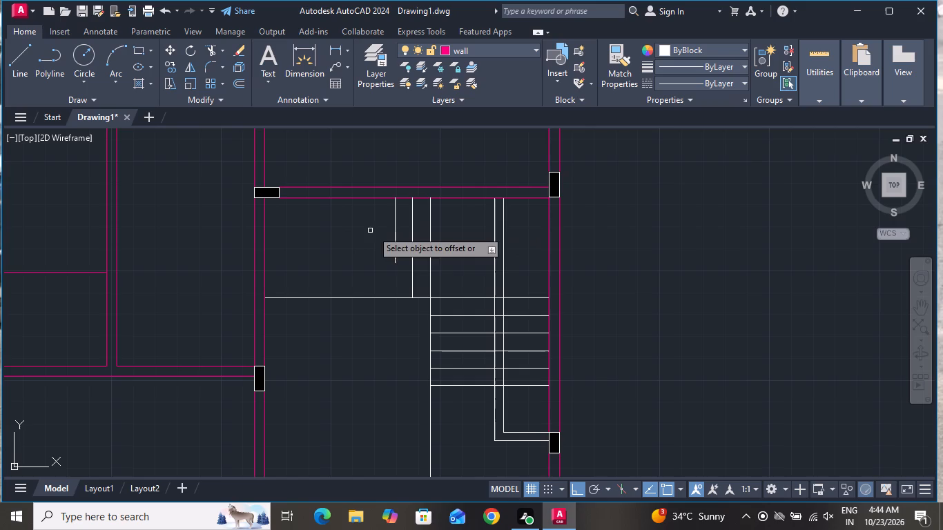
pyautogui.click(413, 284)
pyautogui.click(381, 286)
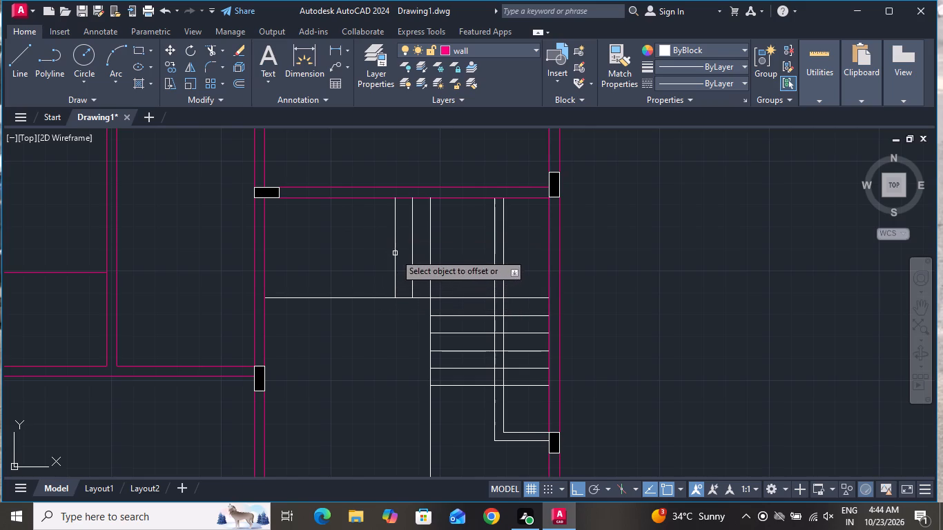
# Continue the 10" offsets of both tread line segments toward the interior wall for three more treads in the upper flight.
pyautogui.click(396, 253)
pyautogui.click(348, 255)
pyautogui.click(396, 282)
pyautogui.click(369, 286)
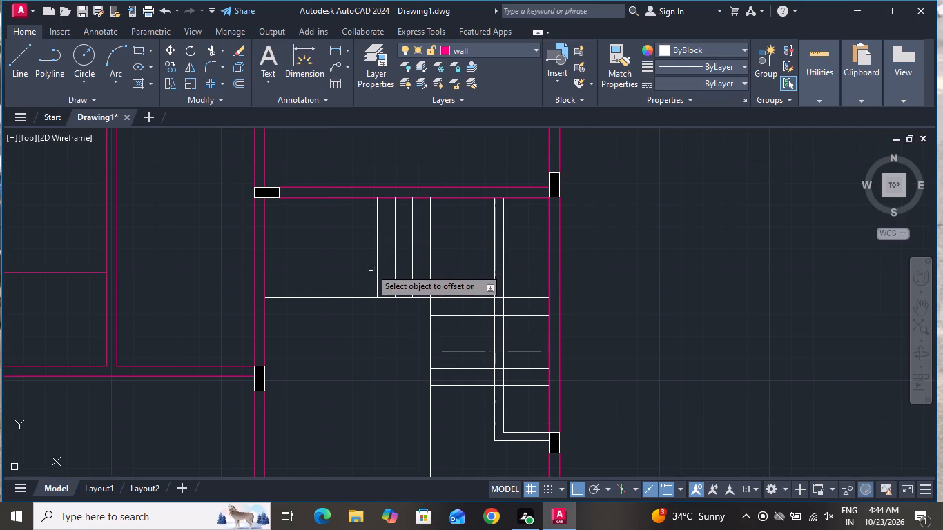
pyautogui.click(376, 247)
pyautogui.click(300, 246)
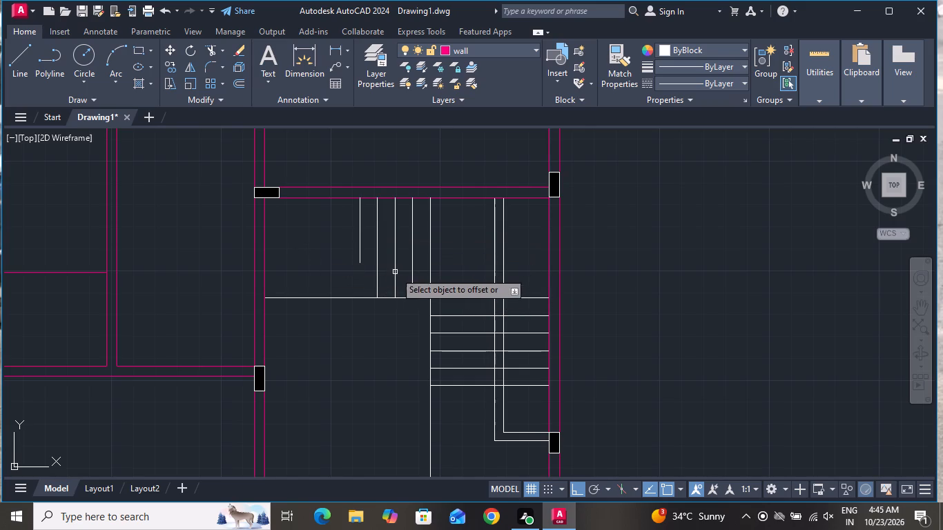
pyautogui.click(379, 279)
pyautogui.click(316, 285)
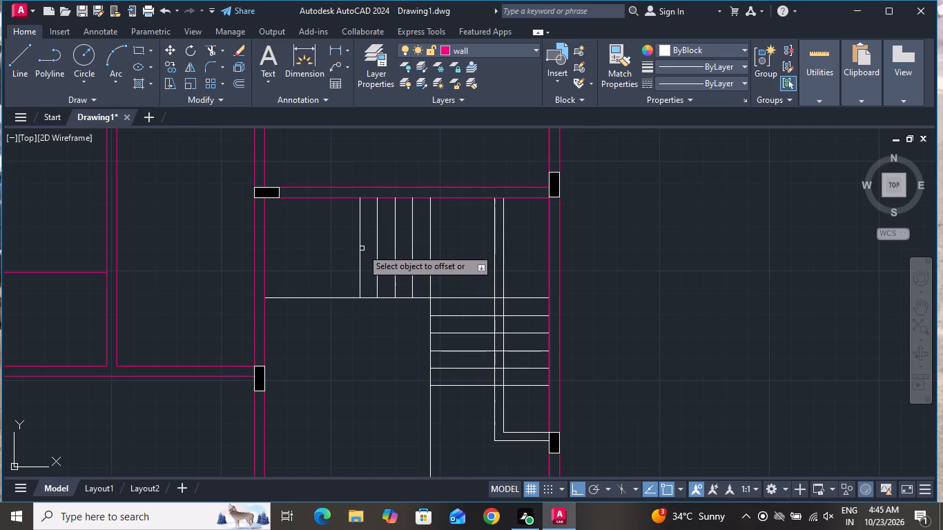
pyautogui.click(362, 248)
pyautogui.click(321, 247)
pyautogui.click(356, 253)
pyautogui.click(360, 246)
pyautogui.click(329, 255)
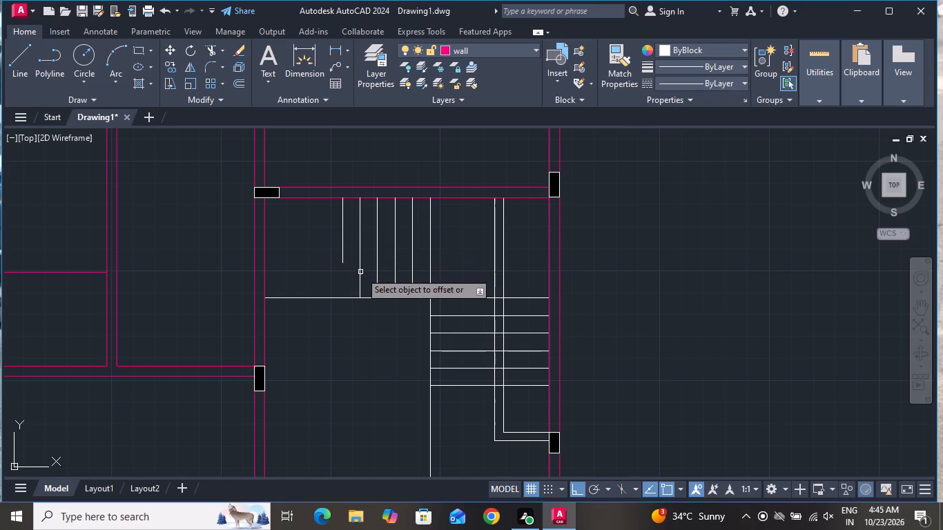
pyautogui.click(360, 282)
pyautogui.click(302, 283)
# Offset the last three upper-flight tread lines at 10" spacing, ending just short of the interior wall.
pyautogui.click(344, 265)
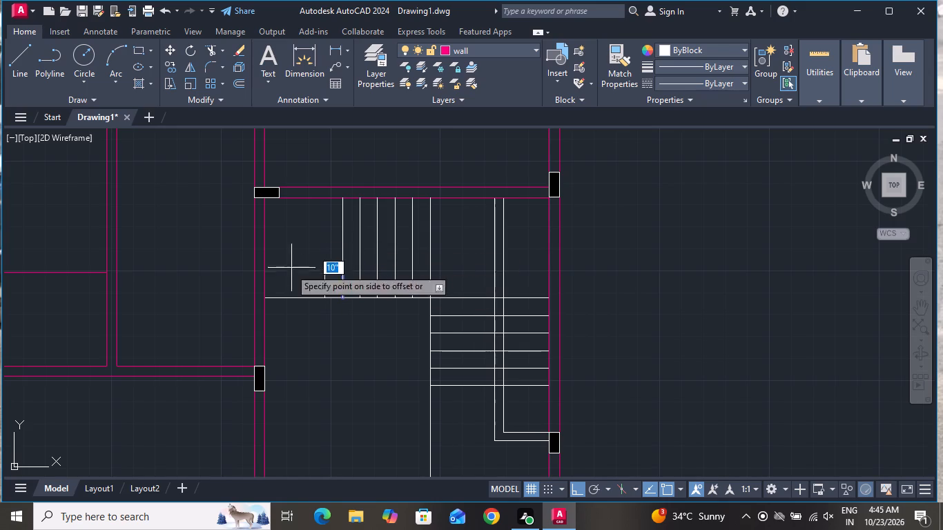
pyautogui.click(290, 272)
pyautogui.click(344, 244)
pyautogui.click(309, 244)
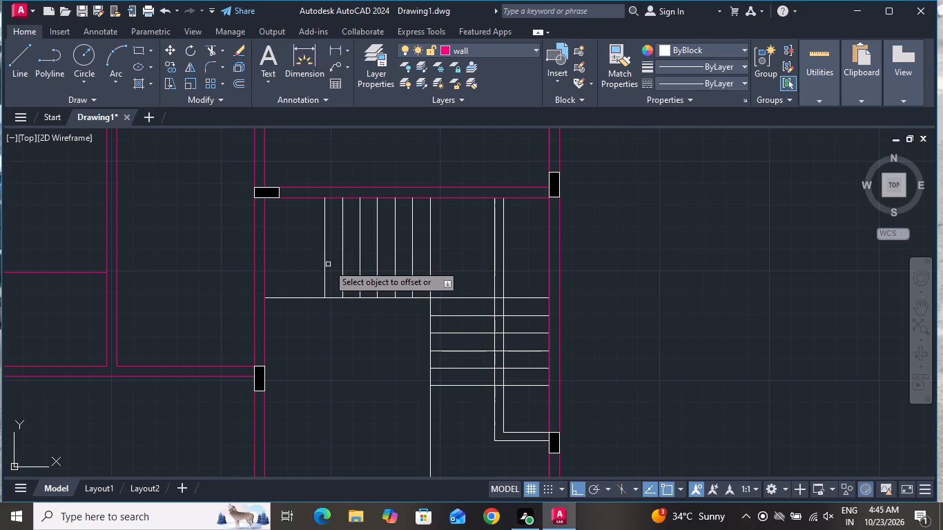
pyautogui.click(325, 262)
pyautogui.click(277, 264)
pyautogui.click(326, 282)
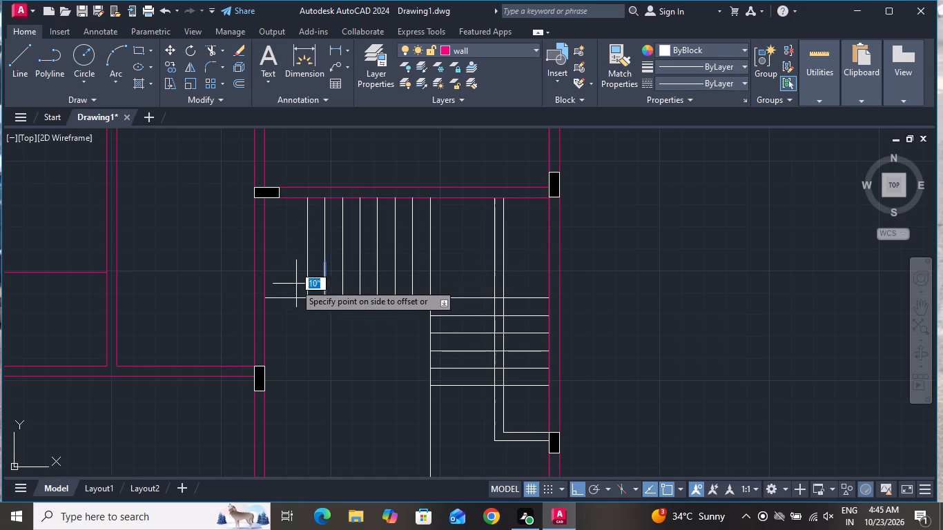
pyautogui.click(296, 286)
pyautogui.click(310, 257)
pyautogui.click(258, 255)
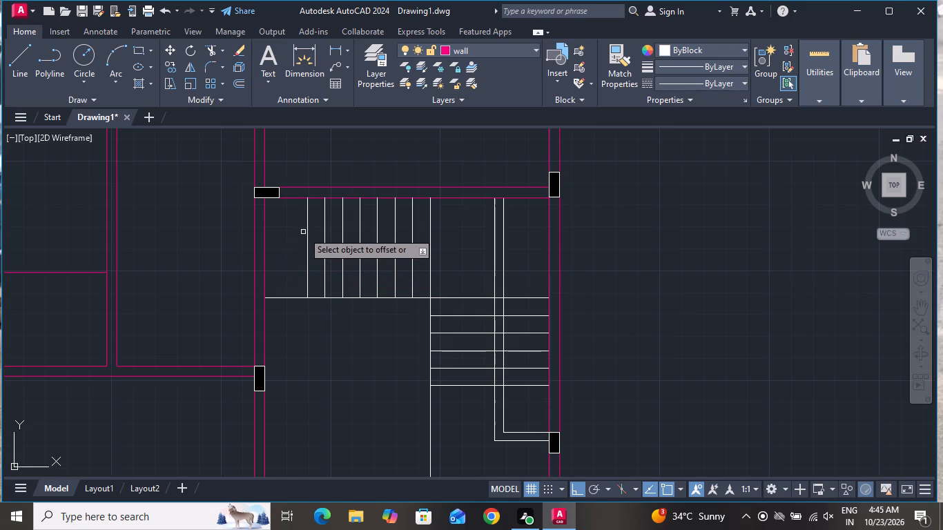
pyautogui.click(307, 231)
pyautogui.click(282, 247)
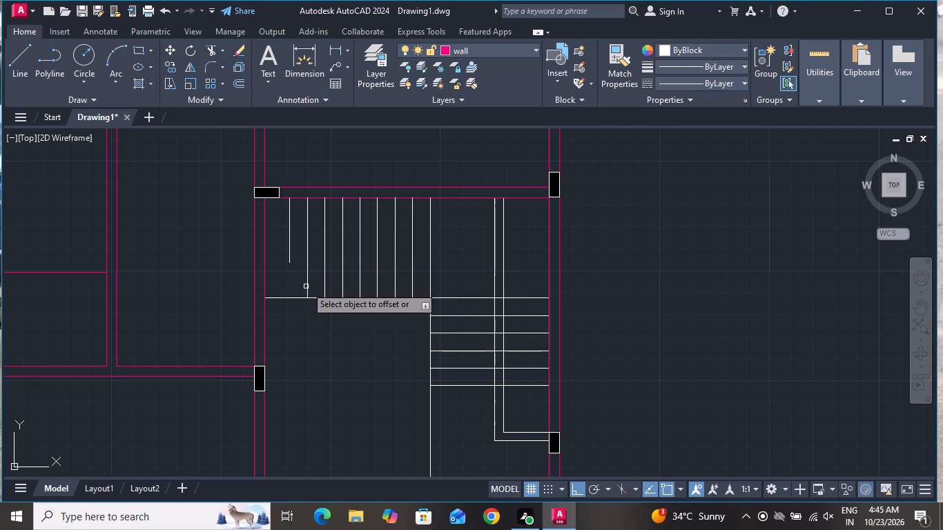
pyautogui.click(307, 286)
pyautogui.click(270, 287)
pyautogui.rightClick(329, 337)
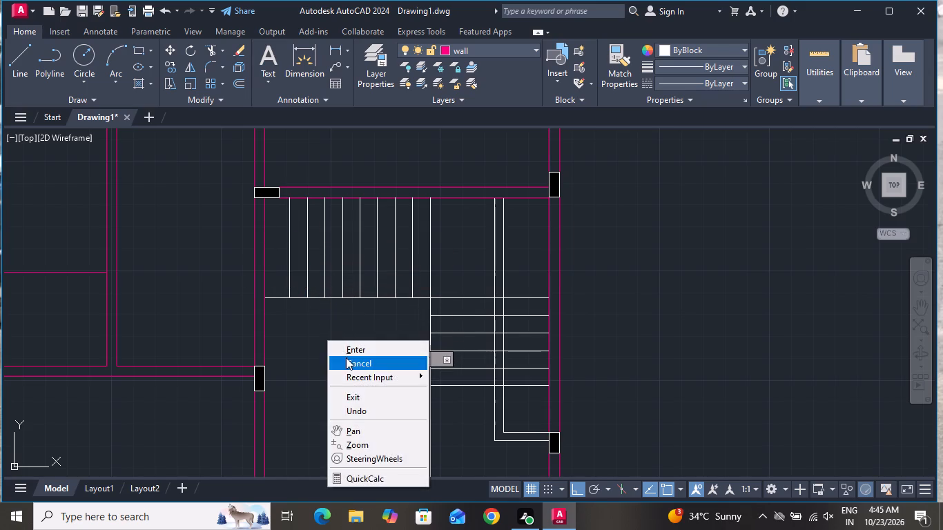
pyautogui.click(345, 357)
# Insert the Vehicles - Imperial block from the architectural tool palette in the empty space beside the floor plan, and close the palette.
pyautogui.scroll(-3, 365, 323)
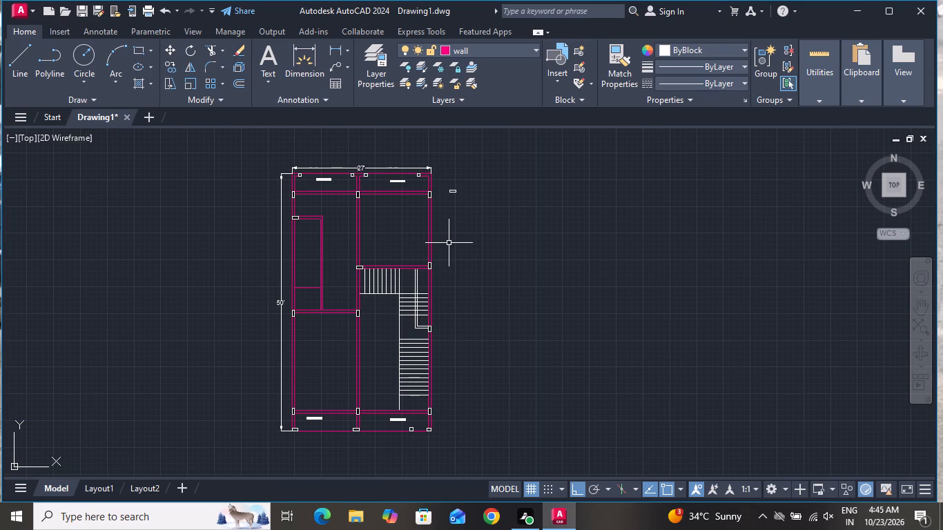
pyautogui.press('t')
pyautogui.write('p')
pyautogui.press('space')
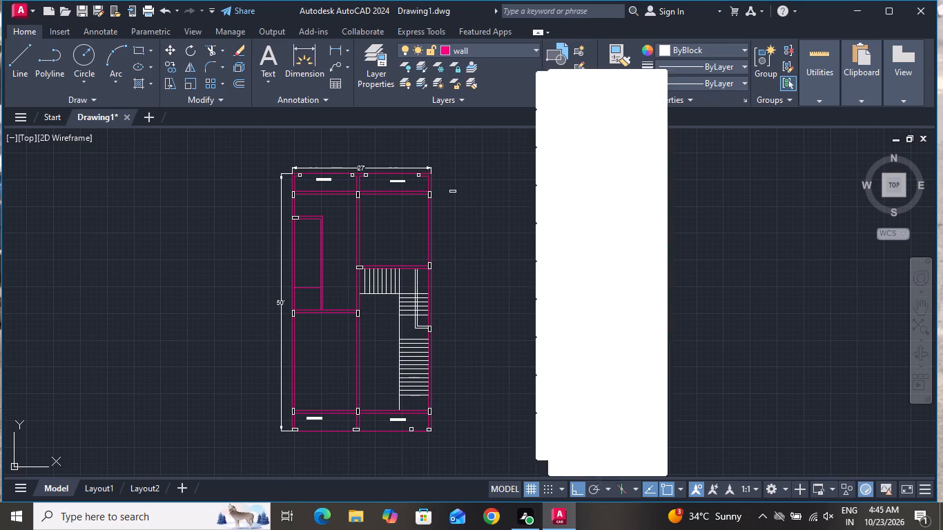
pyautogui.moveTo(581, 308); pyautogui.dragTo(545, 295)
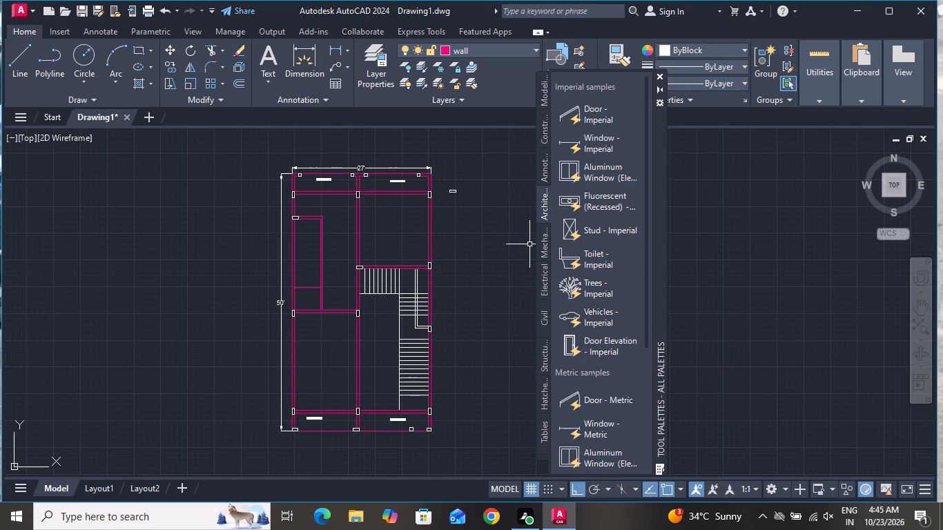
pyautogui.moveTo(545, 295); pyautogui.dragTo(459, 266)
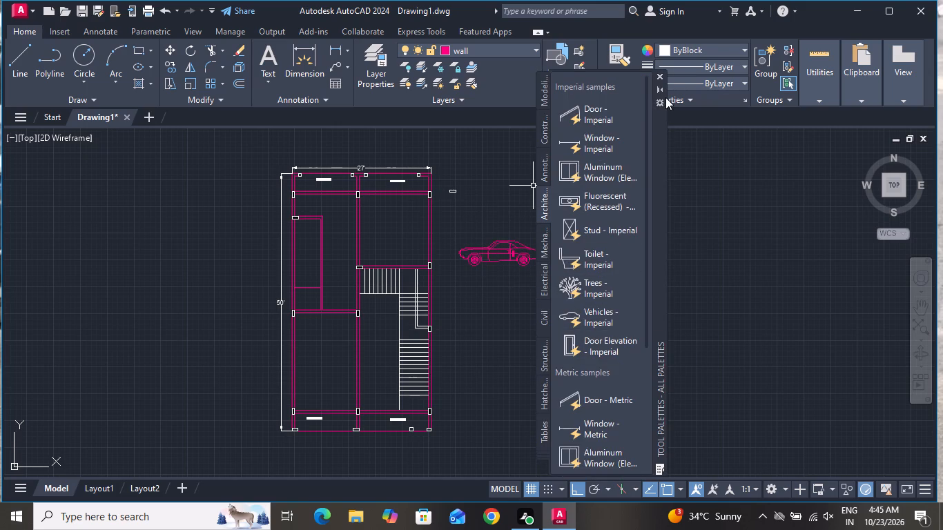
pyautogui.click(661, 79)
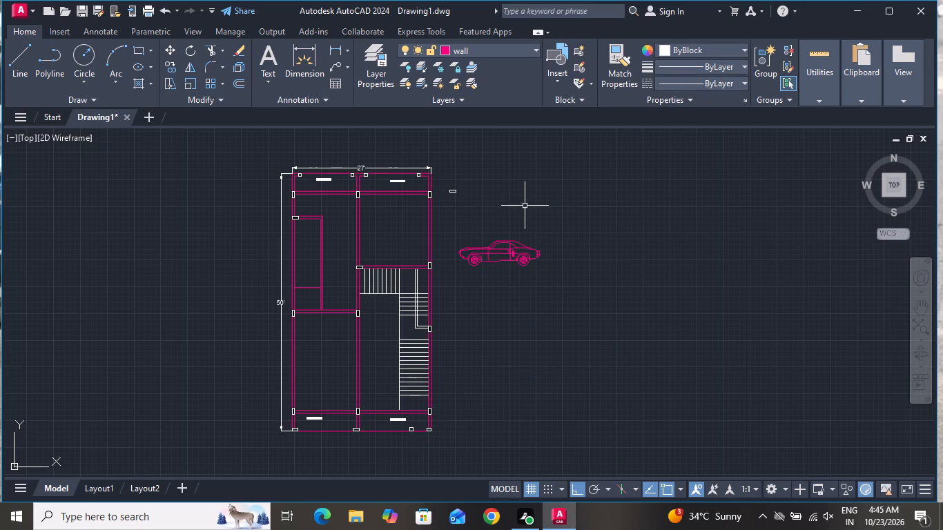
# Assign the vehicle block beside the floor plan to the furiniture layer.
pyautogui.click(575, 229)
pyautogui.click(458, 273)
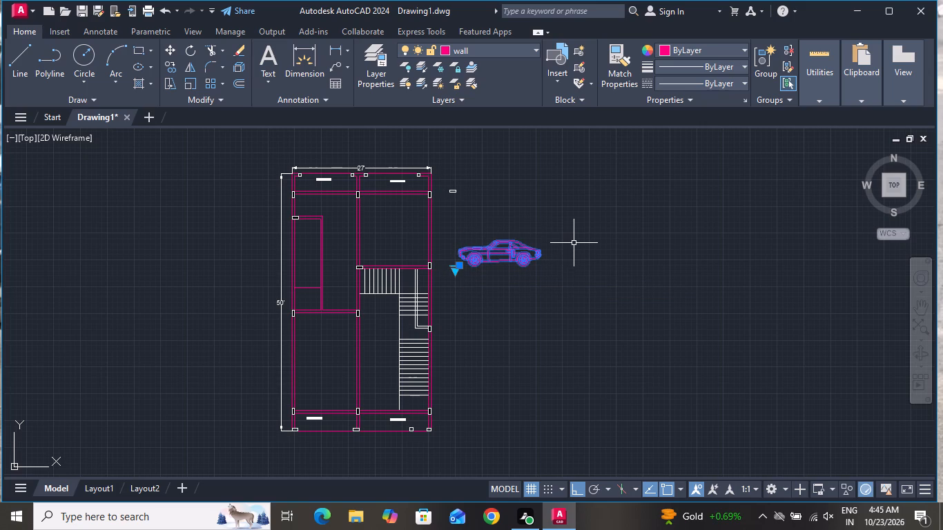
pyautogui.click(500, 46)
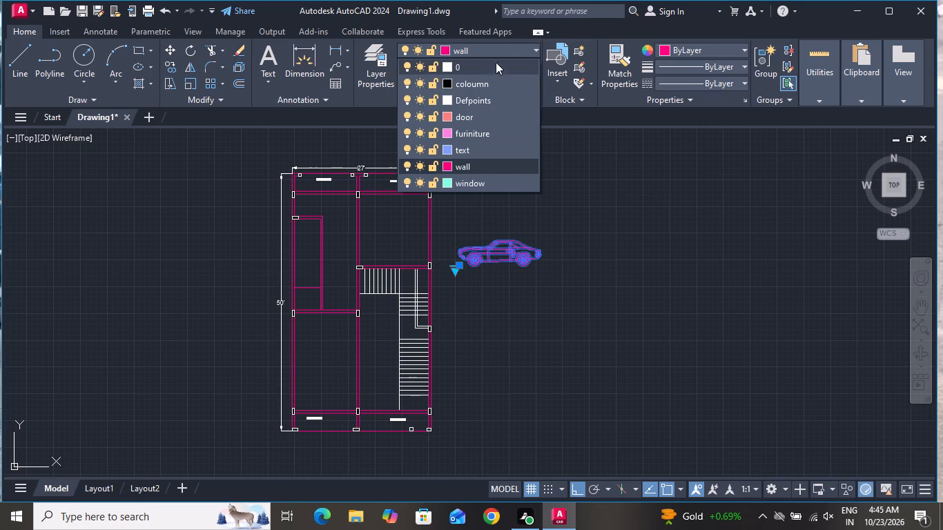
pyautogui.click(481, 130)
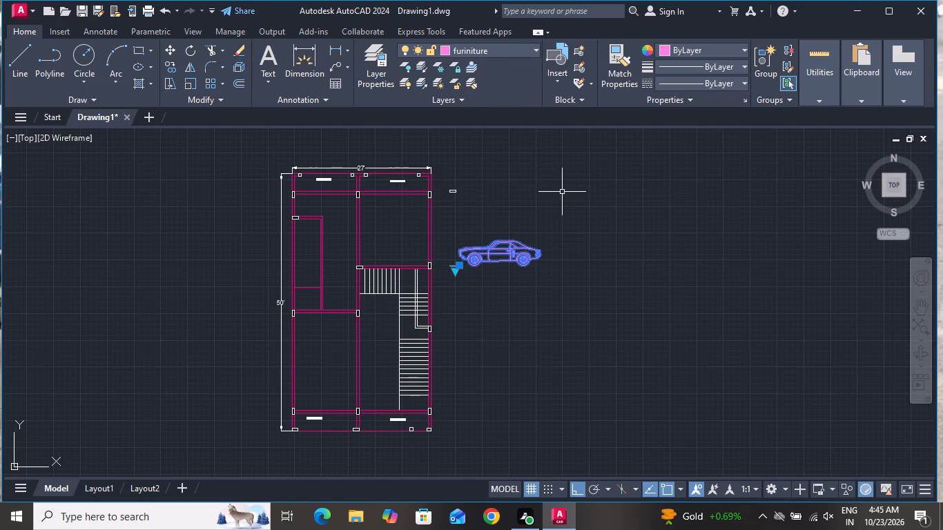
pyautogui.press('Escape')
# Switch the vehicle block's view to Sedan (Top).
pyautogui.scroll(3, 465, 248)
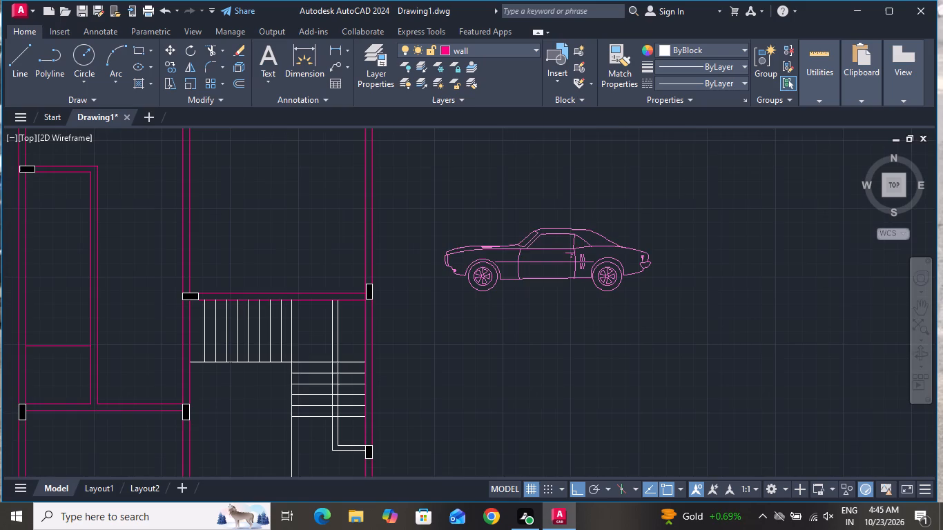
pyautogui.scroll(-1, 465, 248)
pyautogui.click(561, 254)
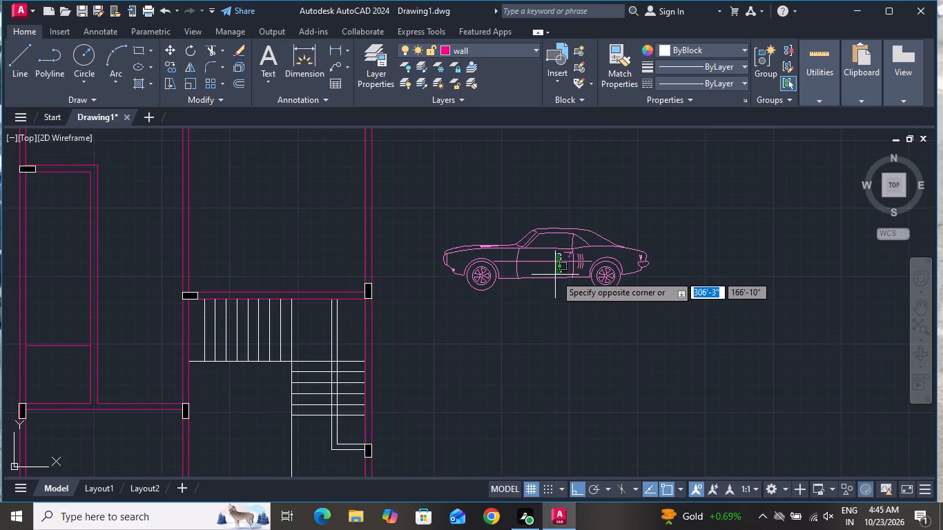
pyautogui.click(555, 275)
pyautogui.click(431, 300)
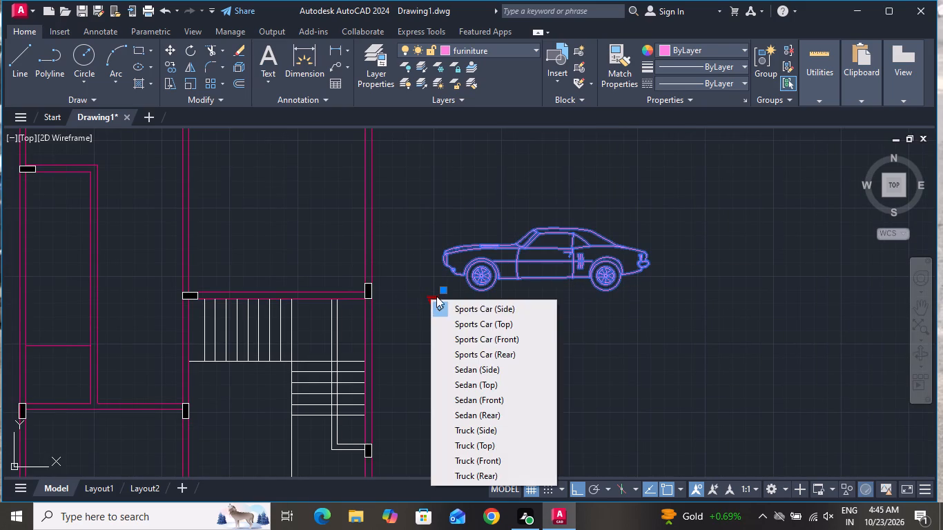
pyautogui.click(496, 389)
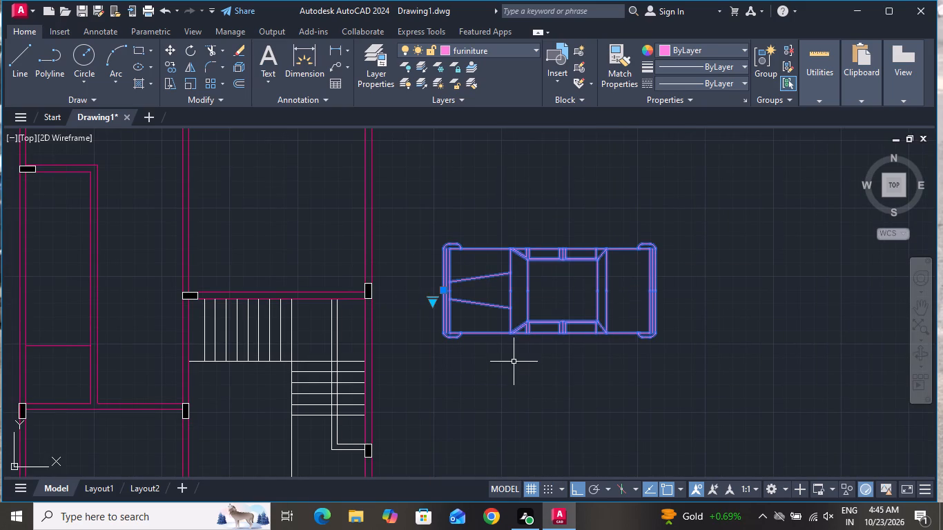
# Rotate the sedan block 90° counterclockwise so its hood points down toward the plan's lower end.
pyautogui.click(194, 51)
pyautogui.click(474, 343)
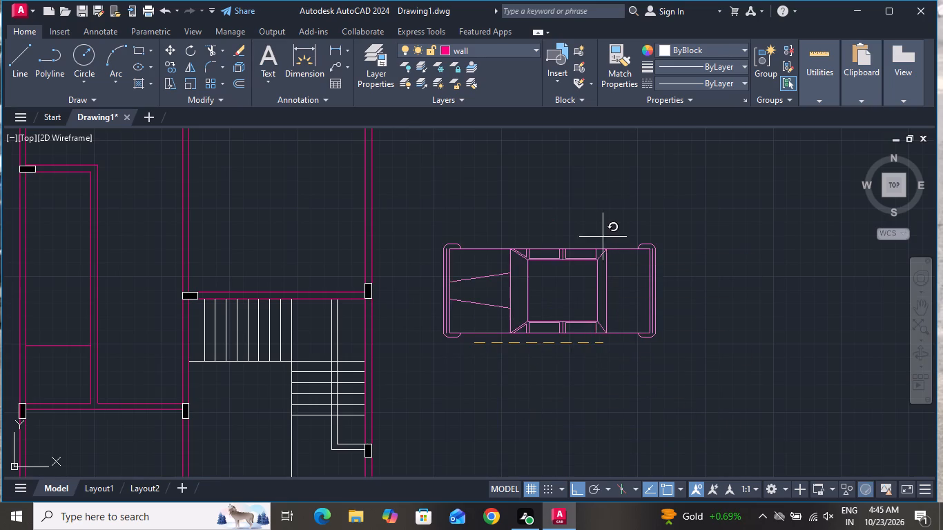
pyautogui.click(527, 170)
# With Ortho off, move the rotated sedan into the upper-right room above the staircase.
pyautogui.click(462, 196)
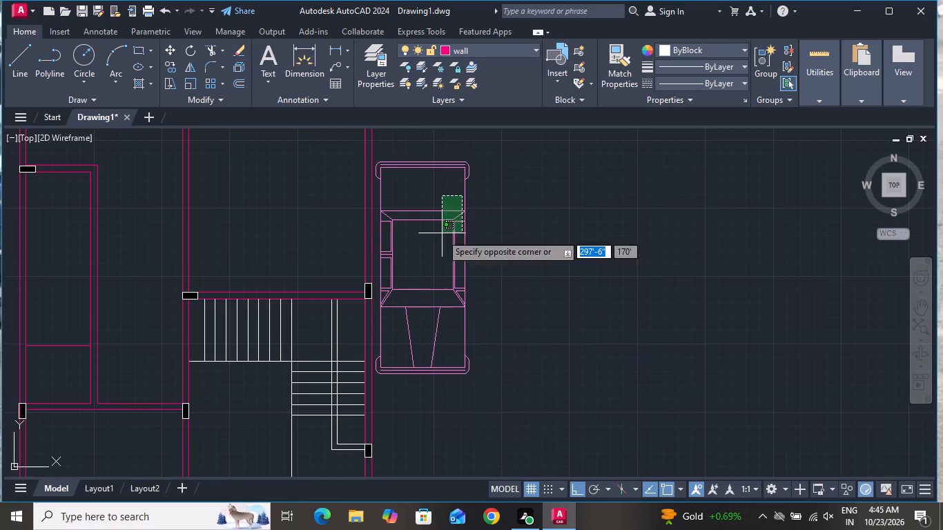
pyautogui.click(438, 237)
pyautogui.click(171, 48)
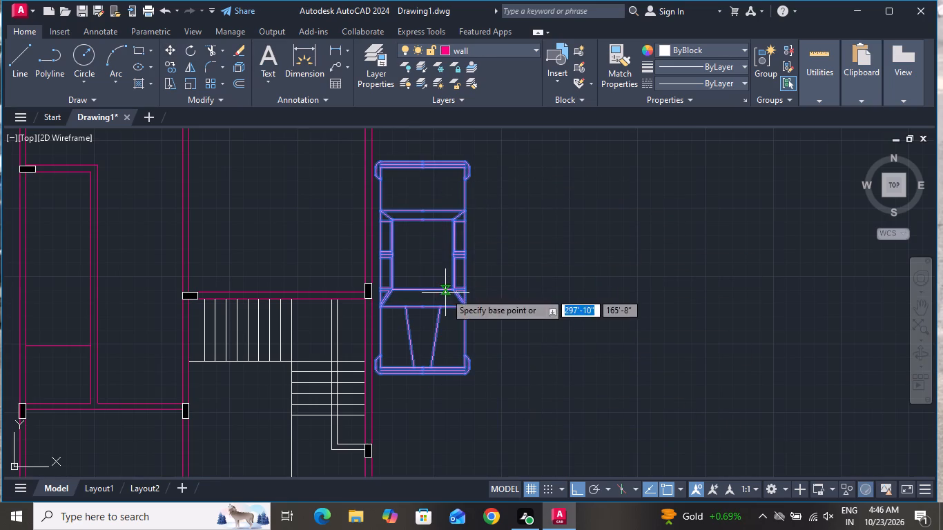
pyautogui.click(445, 293)
pyautogui.scroll(-3, 325, 215)
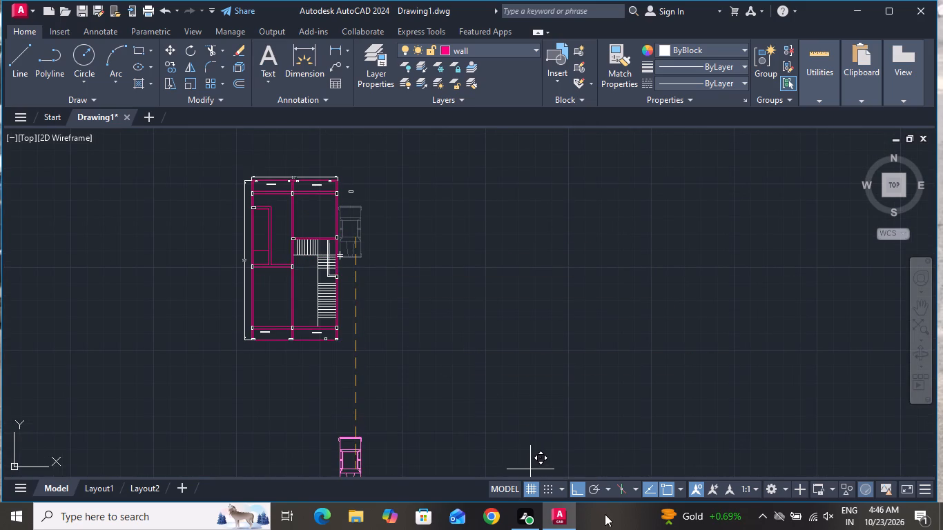
pyautogui.click(572, 493)
pyautogui.scroll(4, 307, 210)
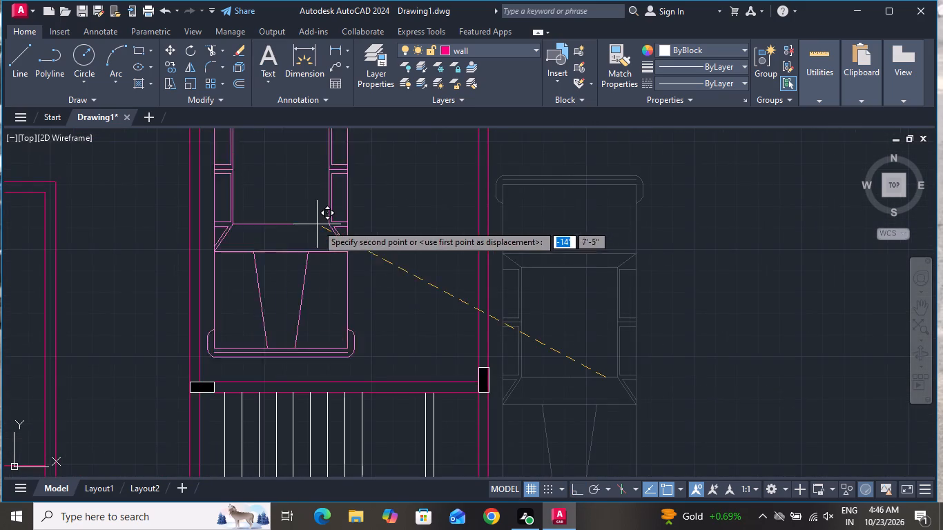
pyautogui.click(362, 260)
# Scale the sedan down by eye so it fits inside the upper-right room between its horizontal walls.
pyautogui.click(364, 259)
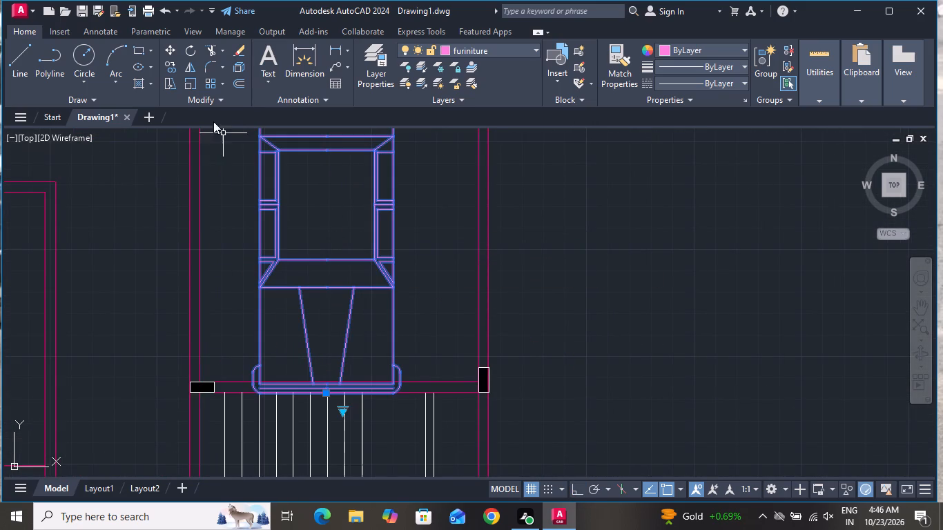
pyautogui.click(200, 86)
pyautogui.click(194, 89)
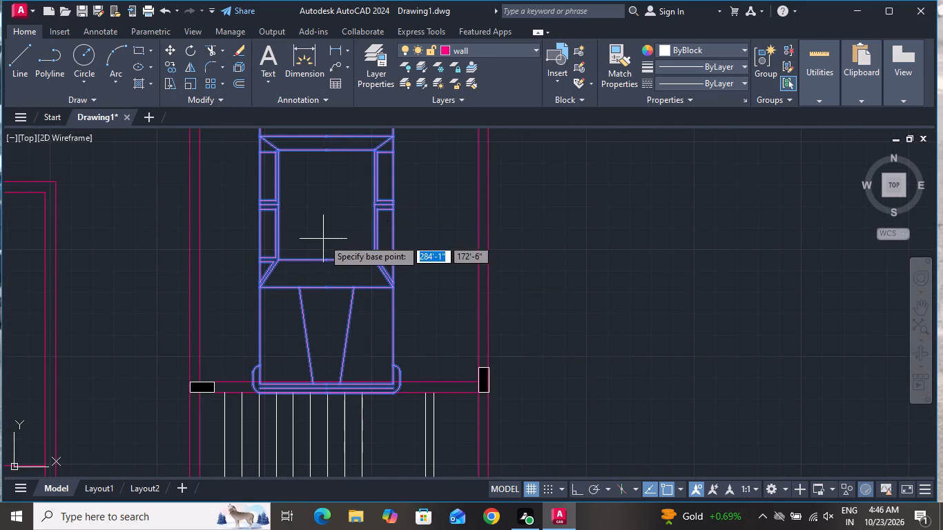
pyautogui.scroll(-2, 328, 249)
pyautogui.click(335, 241)
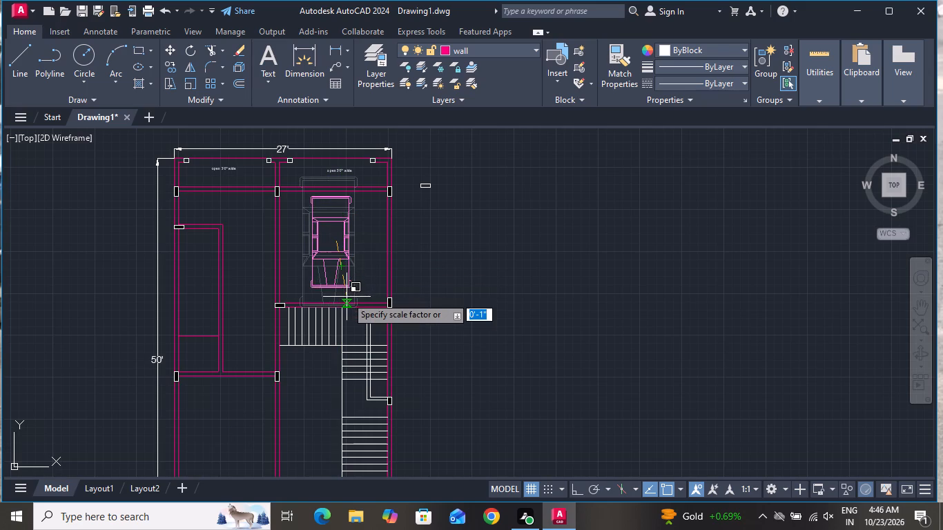
pyautogui.click(347, 297)
# Copy the scaled sedan to the empty space to the right of the floor plan.
pyautogui.scroll(-1, 388, 247)
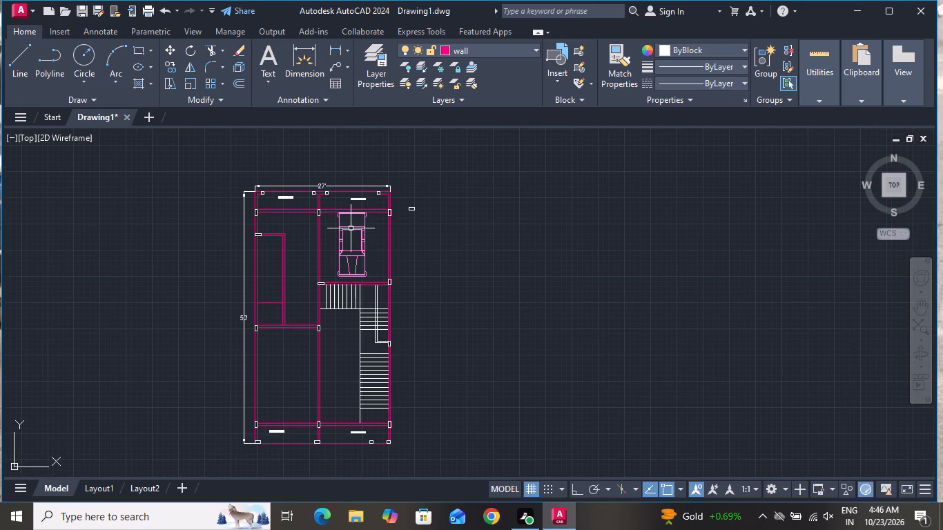
pyautogui.click(351, 228)
pyautogui.click(170, 62)
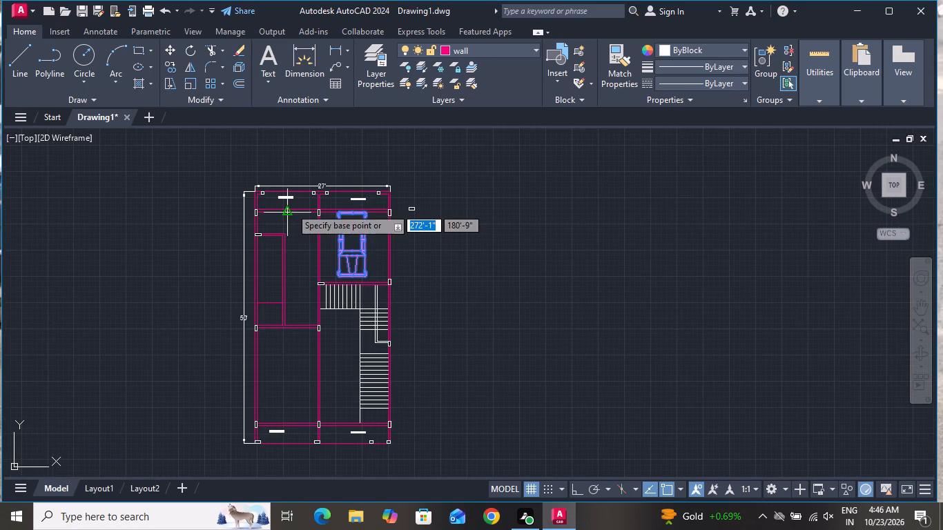
pyautogui.click(327, 236)
pyautogui.click(526, 276)
pyautogui.rightClick(525, 277)
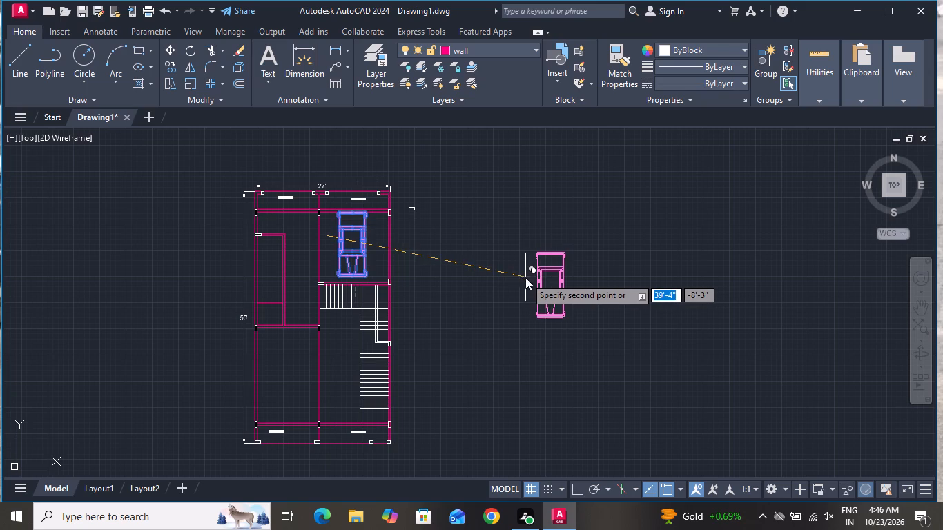
pyautogui.click(576, 301)
# With Ortho on, rotate the sedan copy by two quarter turns so its hood points up.
pyautogui.click(585, 255)
pyautogui.click(514, 321)
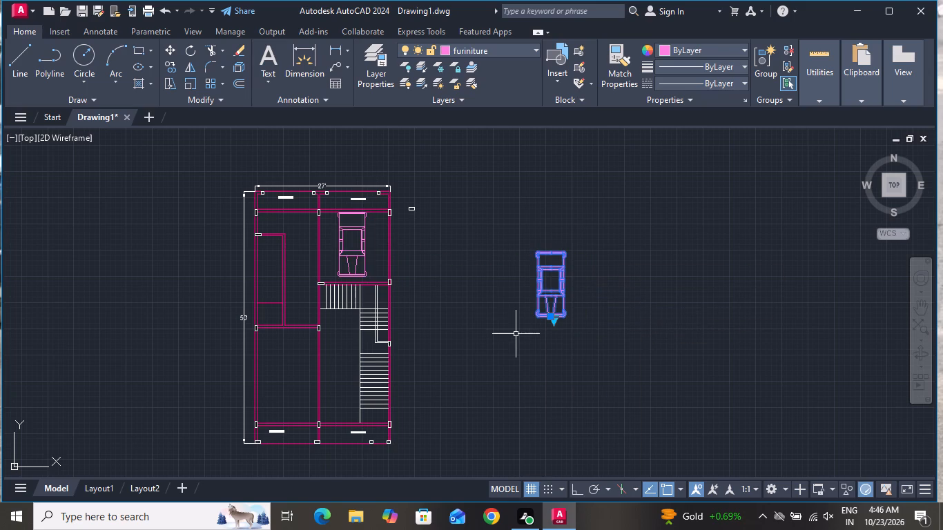
pyautogui.click(183, 47)
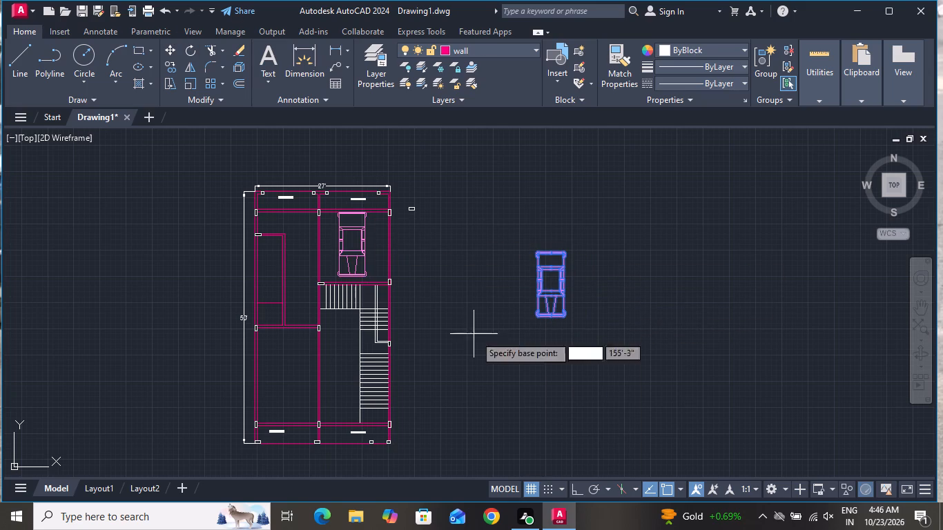
pyautogui.click(581, 494)
pyautogui.click(567, 317)
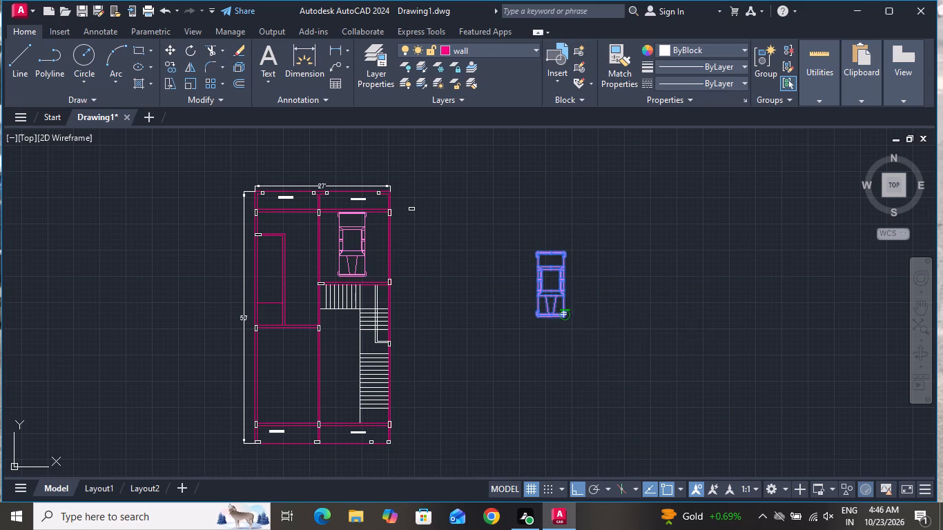
pyautogui.doubleClick(464, 170)
pyautogui.click(623, 325)
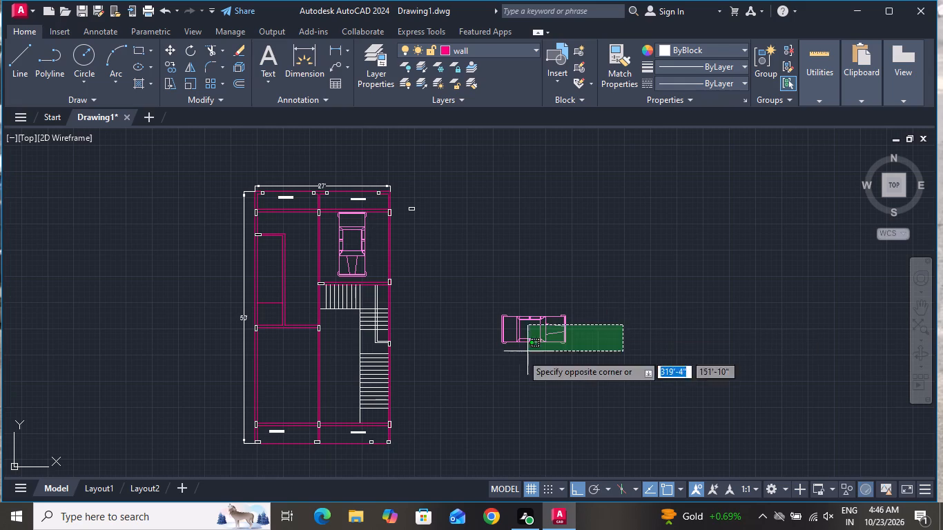
pyautogui.click(511, 365)
pyautogui.click(179, 46)
pyautogui.click(189, 51)
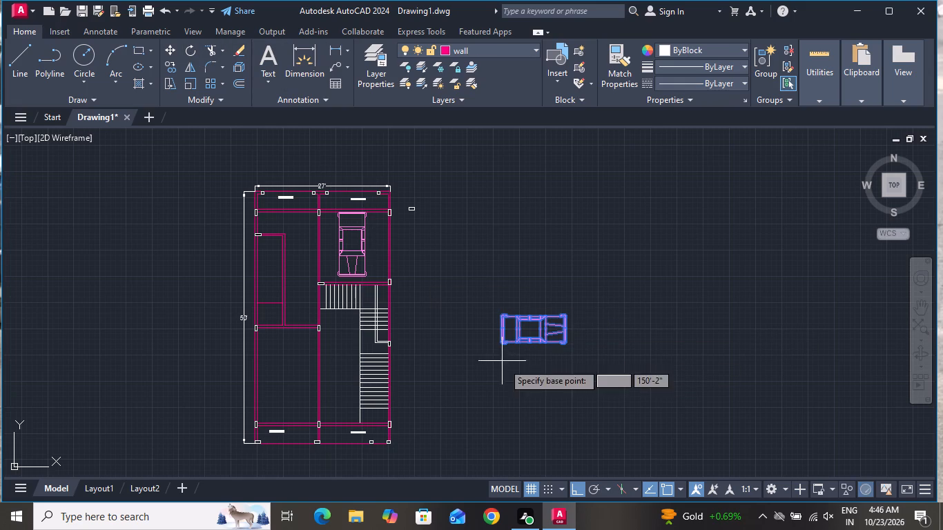
pyautogui.click(503, 362)
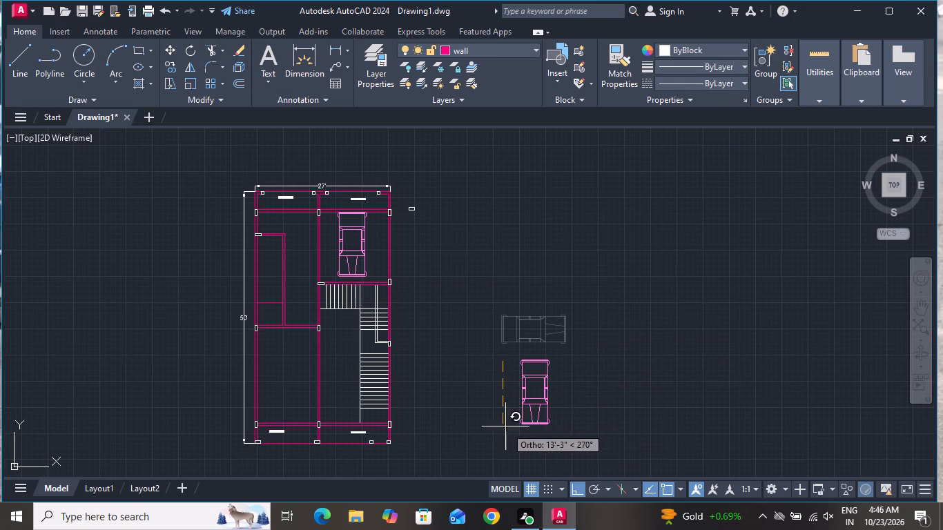
pyautogui.click(550, 213)
# With Ortho off, move the turned sedan copy into the lower-left room of the plan.
pyautogui.click(536, 254)
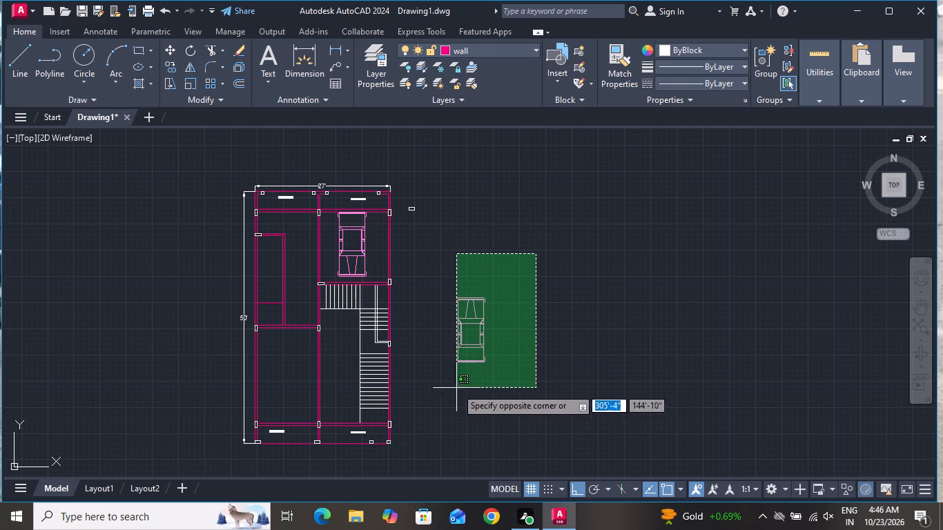
pyautogui.click(456, 391)
pyautogui.click(171, 52)
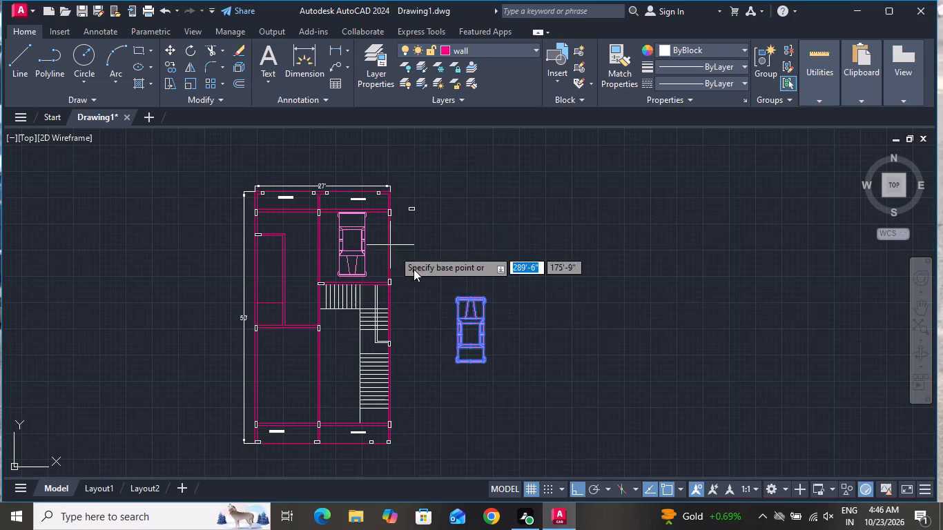
pyautogui.click(465, 325)
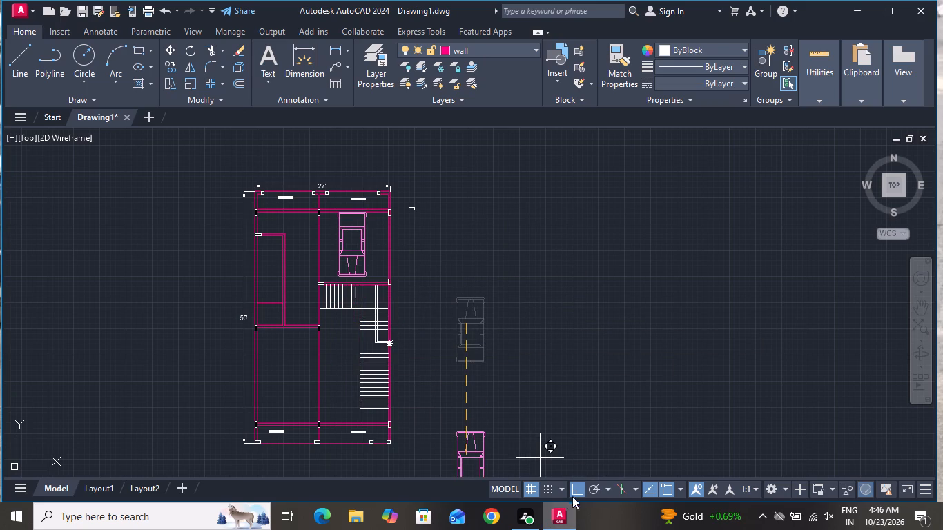
pyautogui.click(579, 488)
pyautogui.scroll(2, 286, 375)
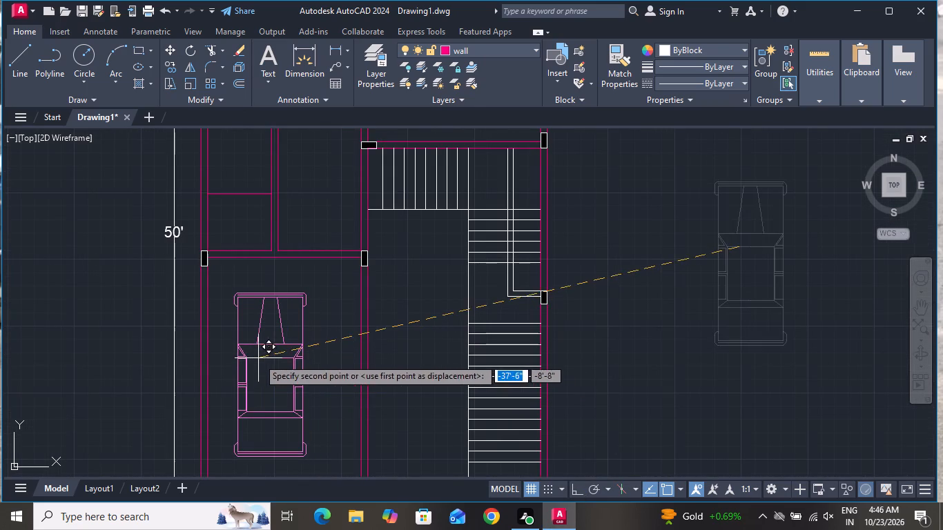
pyautogui.click(258, 358)
# On the text layer, add a two-line multiline text reading "parking" and 12'0"x26'0" near the top of the upper-left room.
pyautogui.scroll(-3, 411, 315)
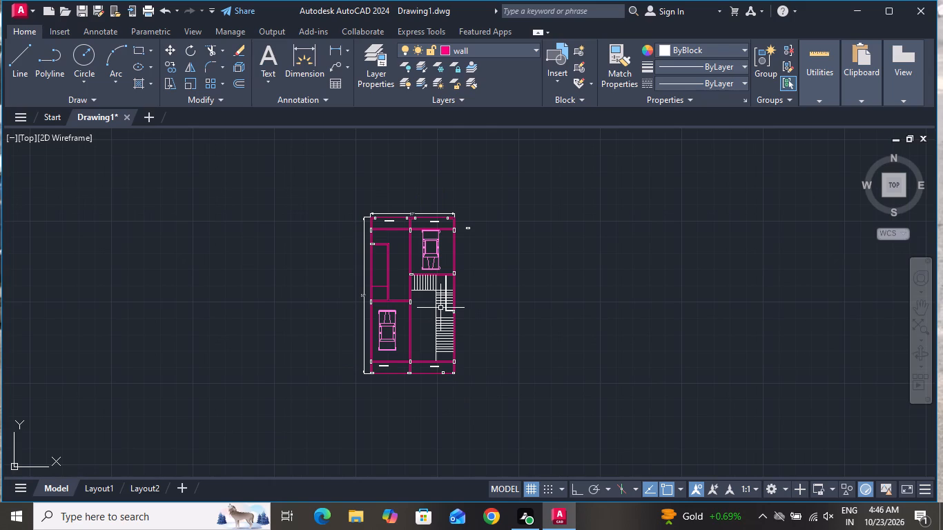
pyautogui.click(480, 43)
pyautogui.click(463, 153)
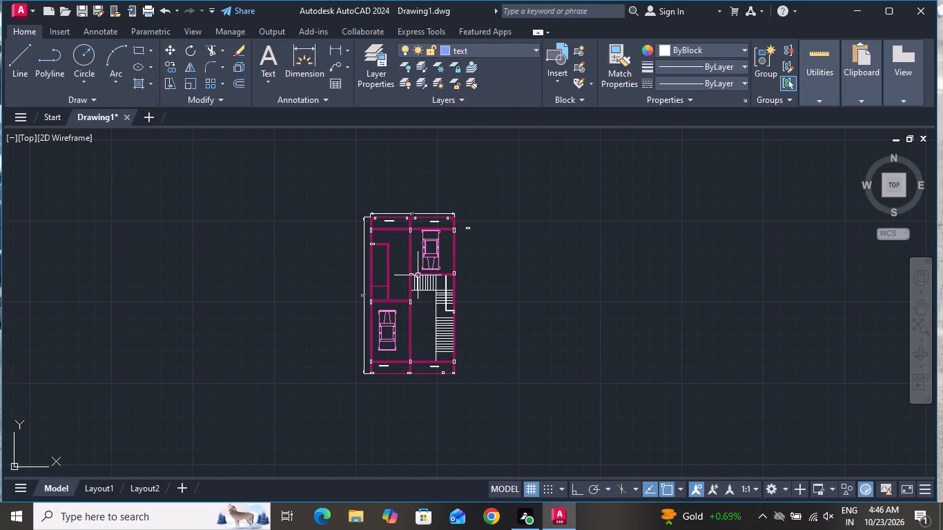
pyautogui.click(278, 57)
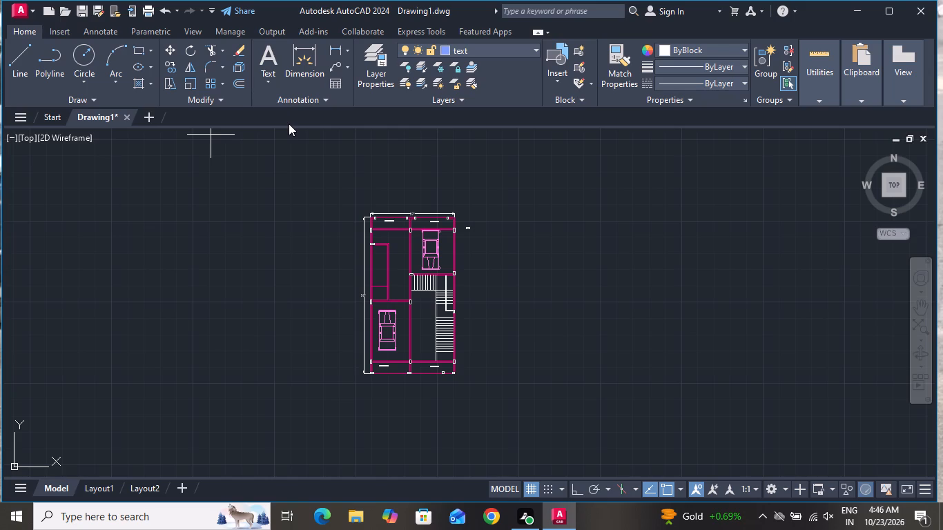
pyautogui.scroll(2, 397, 246)
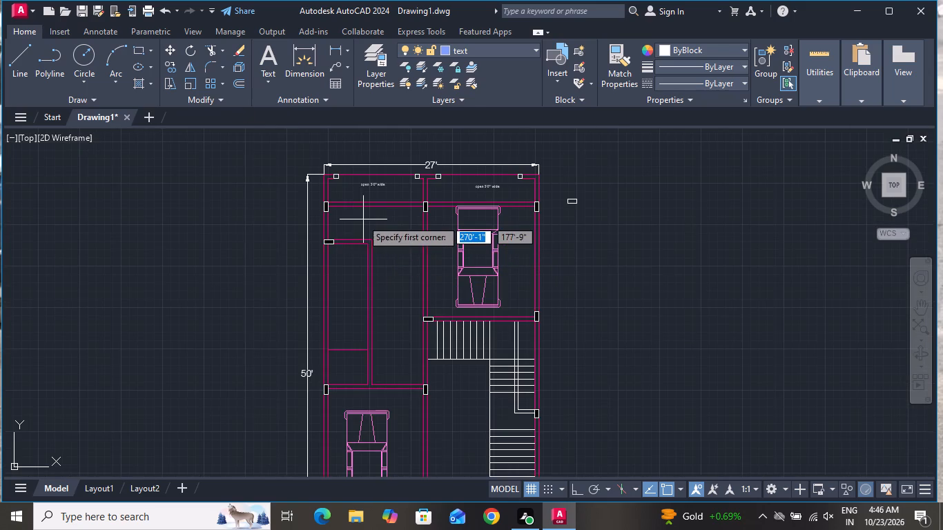
pyautogui.click(361, 222)
pyautogui.click(420, 222)
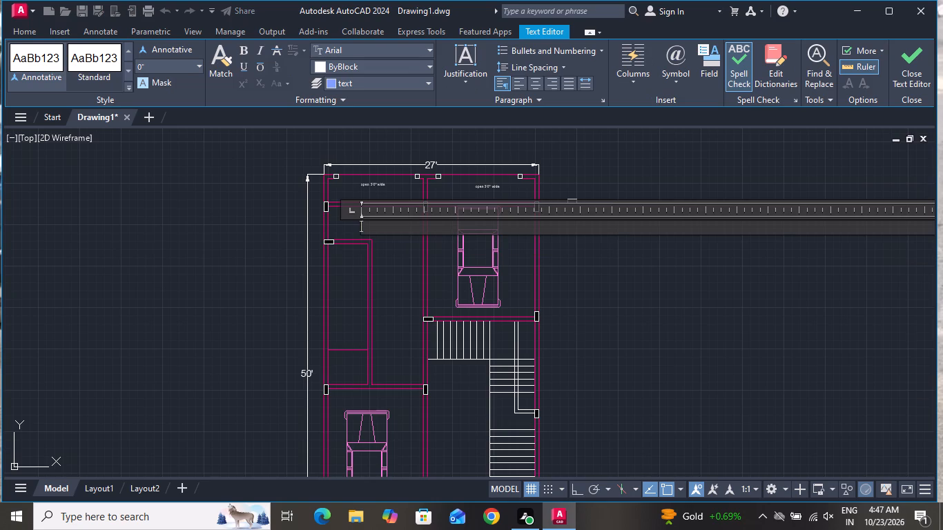
pyautogui.write('parking')
pyautogui.press('Return')
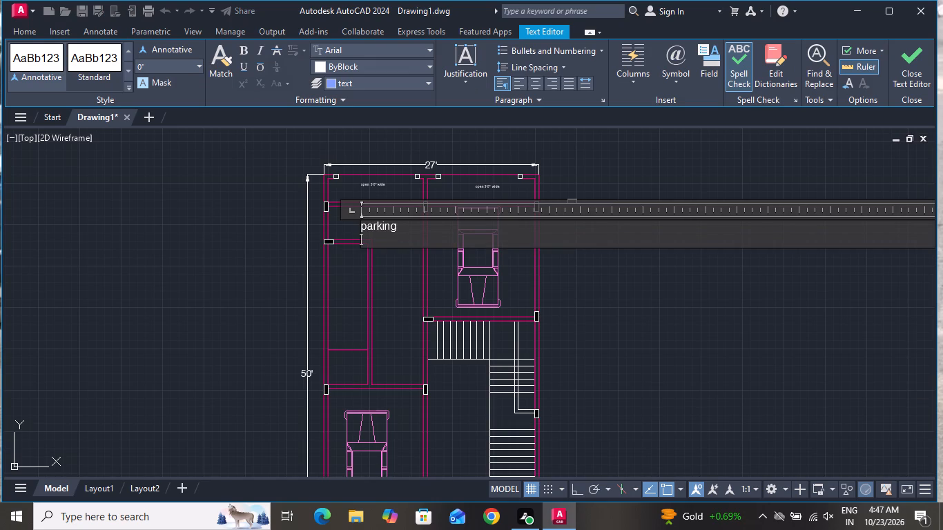
pyautogui.write("12'")
pyautogui.write('0"x')
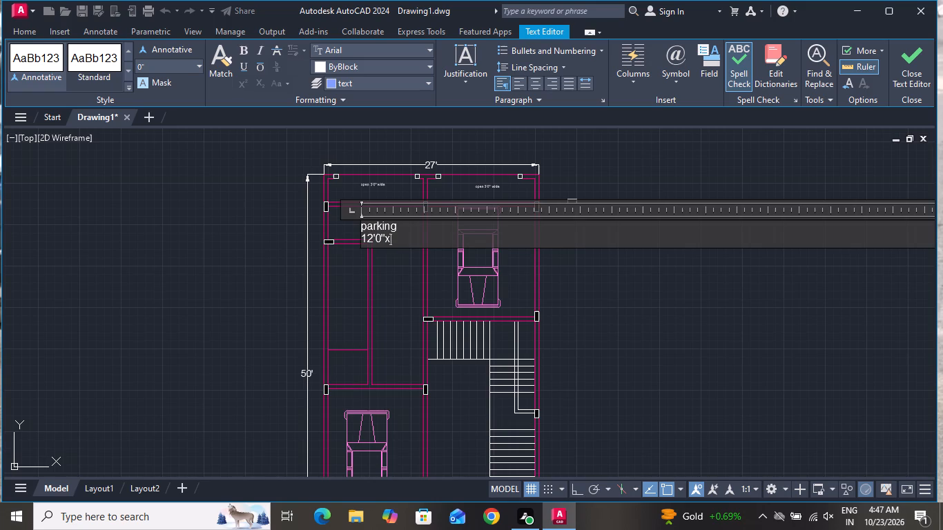
pyautogui.press('2')
pyautogui.press('6')
pyautogui.write("'0")
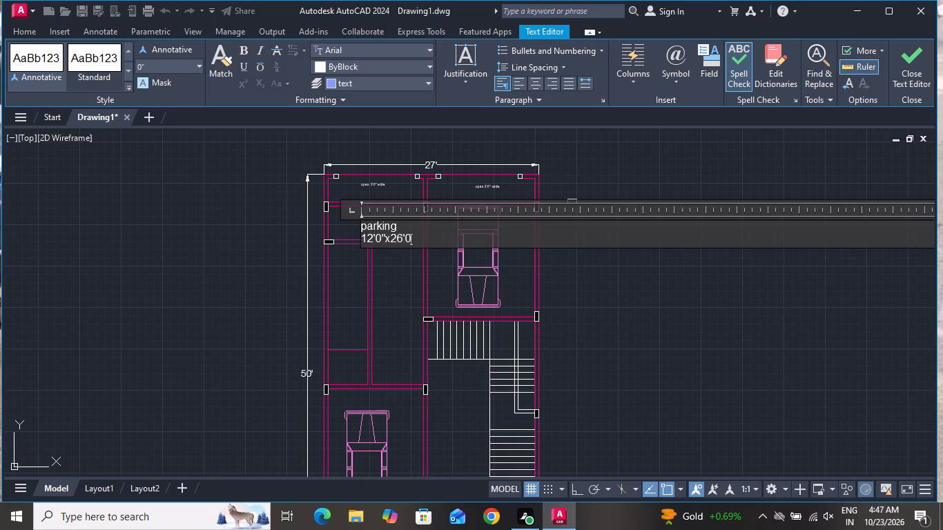
pyautogui.hotkey('shift', '"')
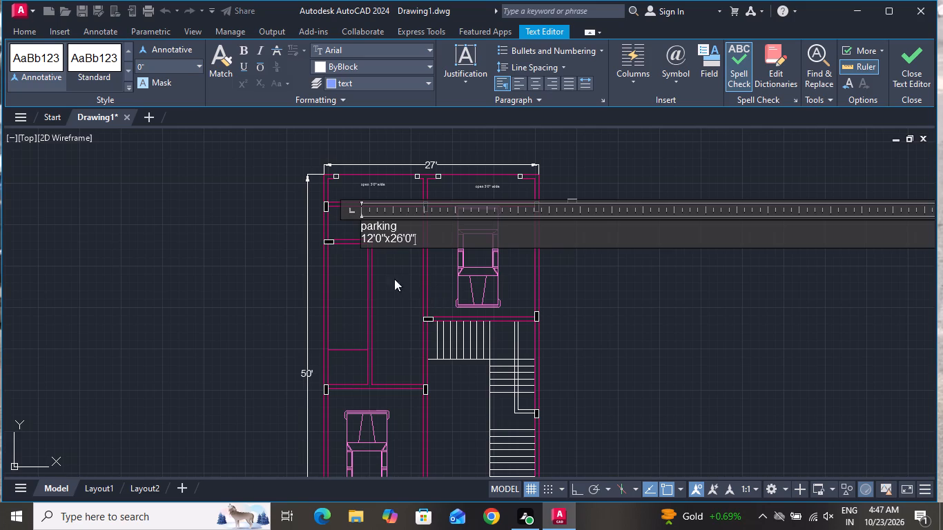
pyautogui.click(393, 268)
# Set the text height of the new parking label to 6".
pyautogui.click(389, 217)
pyautogui.click(353, 231)
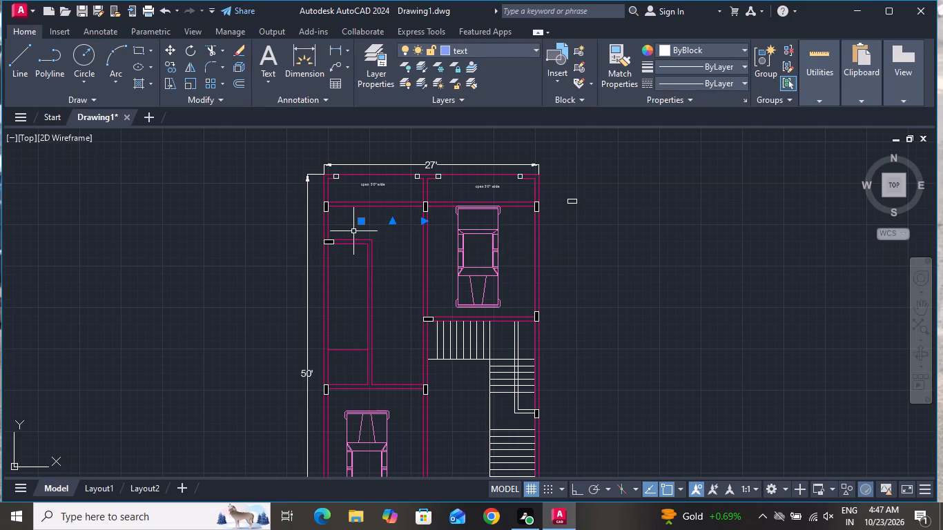
pyautogui.rightClick(356, 227)
pyautogui.click(393, 475)
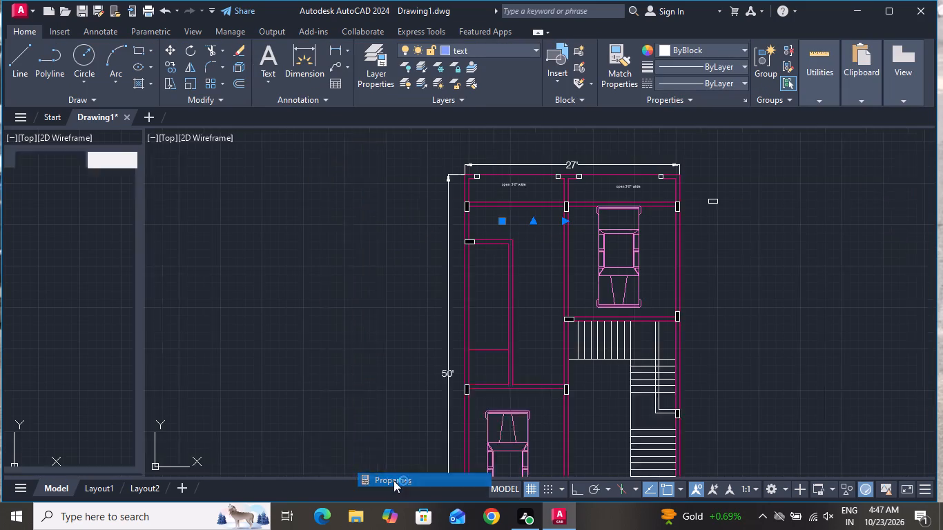
pyautogui.scroll(-2, 99, 315)
pyautogui.click(104, 269)
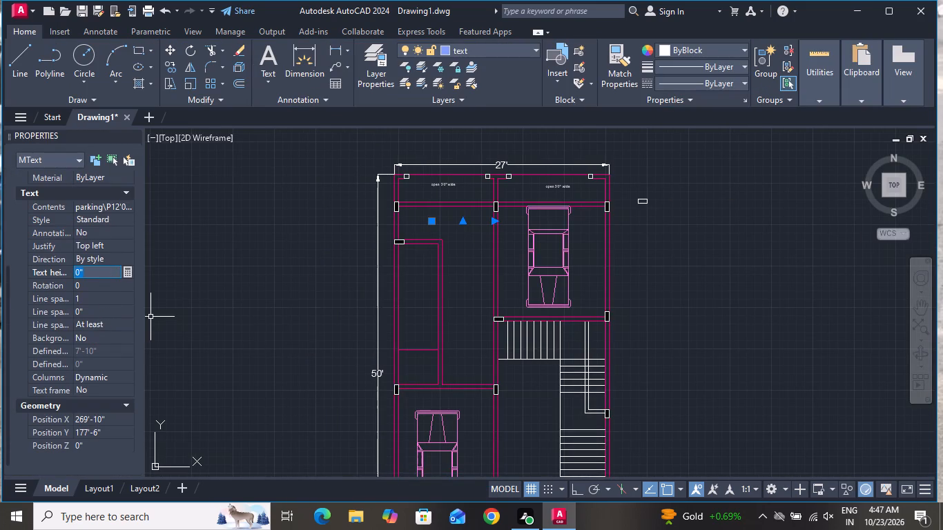
pyautogui.press('BackSpace')
pyautogui.press('6')
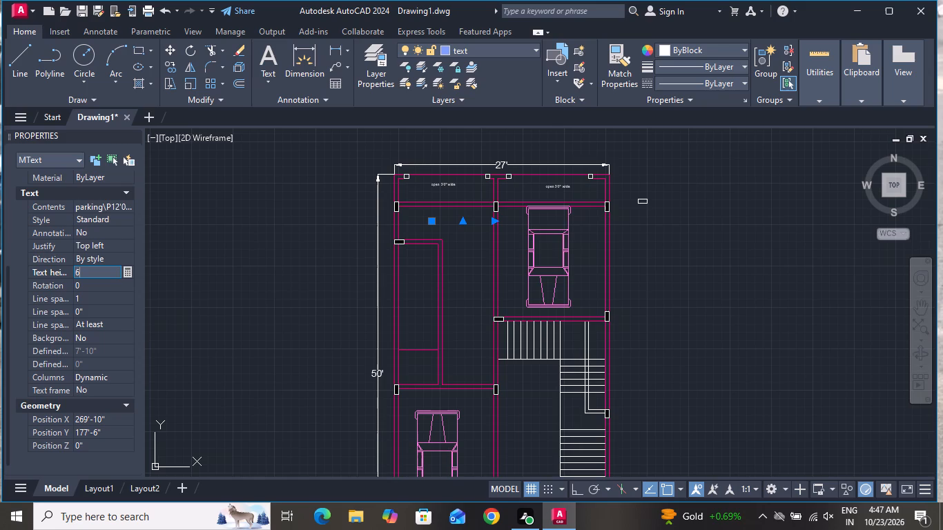
pyautogui.hotkey('shift', '"')
pyautogui.press('Return')
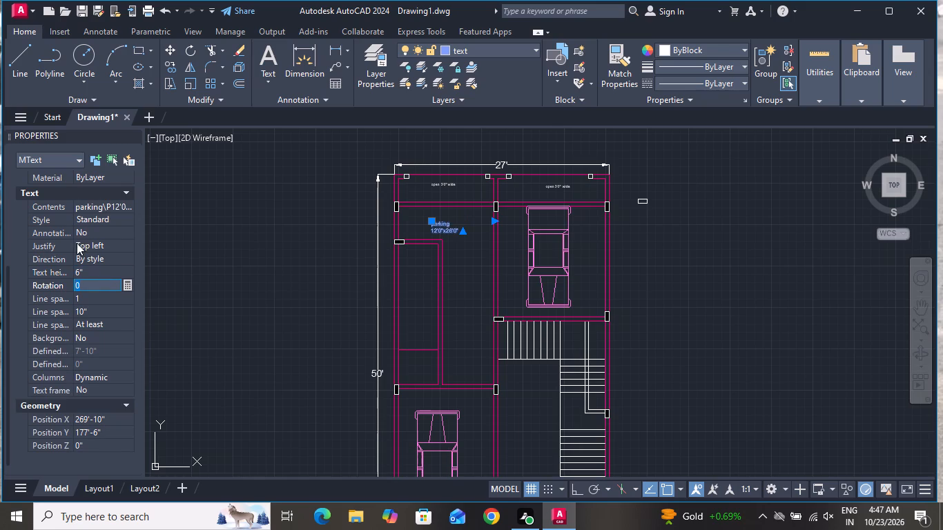
pyautogui.click(134, 133)
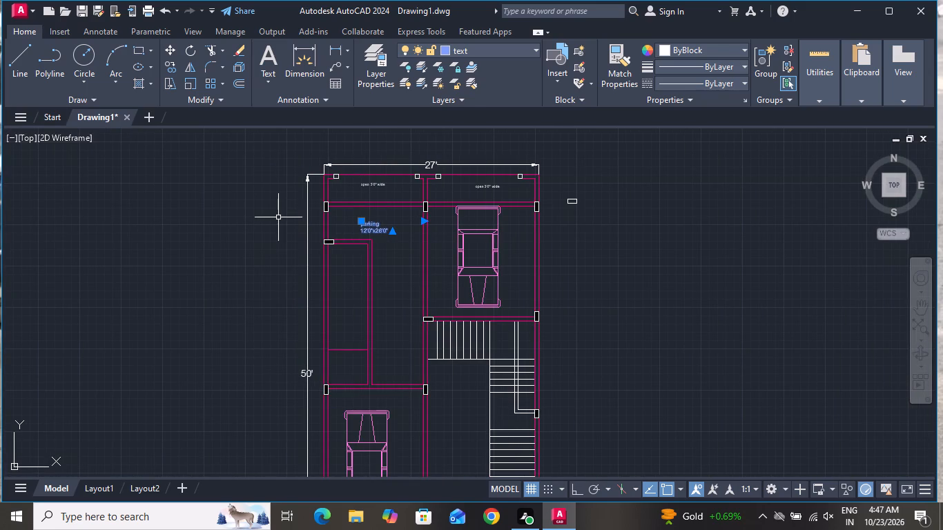
# Copy the parking label onto the upper-right sedan, onto the lower-left sedan, and into the open space beside the lower stair flight.
pyautogui.scroll(2, 338, 218)
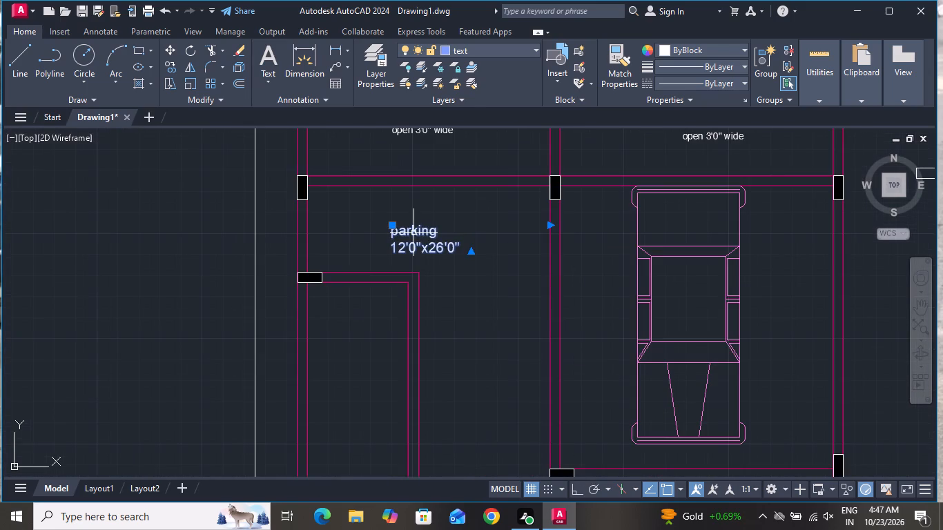
pyautogui.click(166, 68)
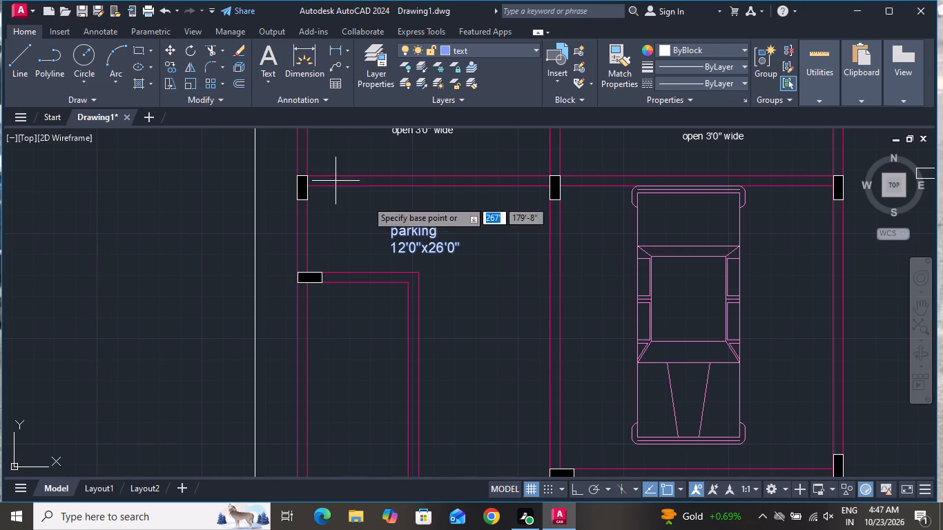
pyautogui.click(400, 228)
pyautogui.click(669, 293)
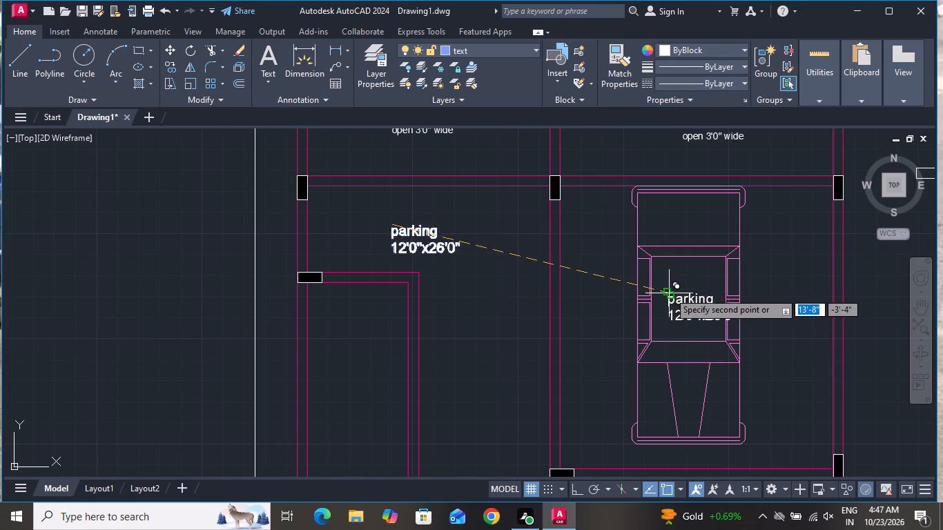
pyautogui.scroll(-3, 612, 224)
pyautogui.scroll(2, 554, 397)
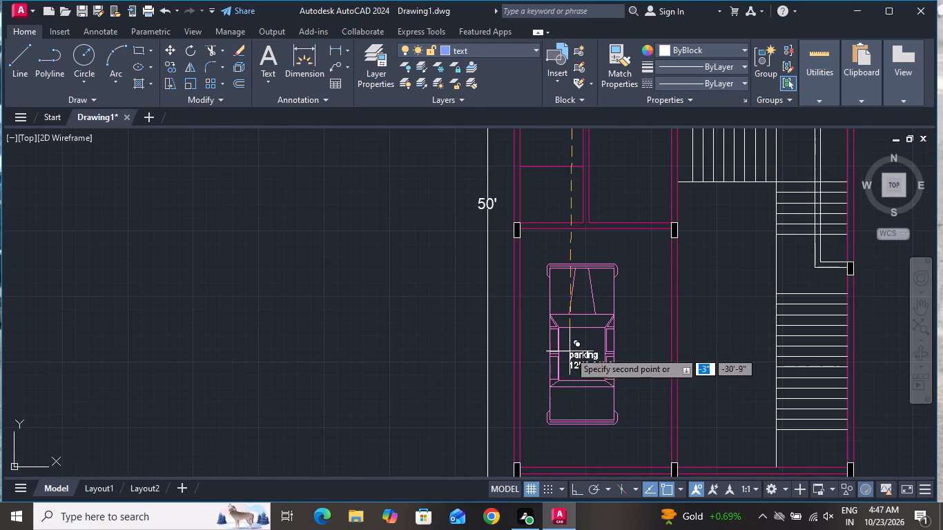
pyautogui.click(565, 346)
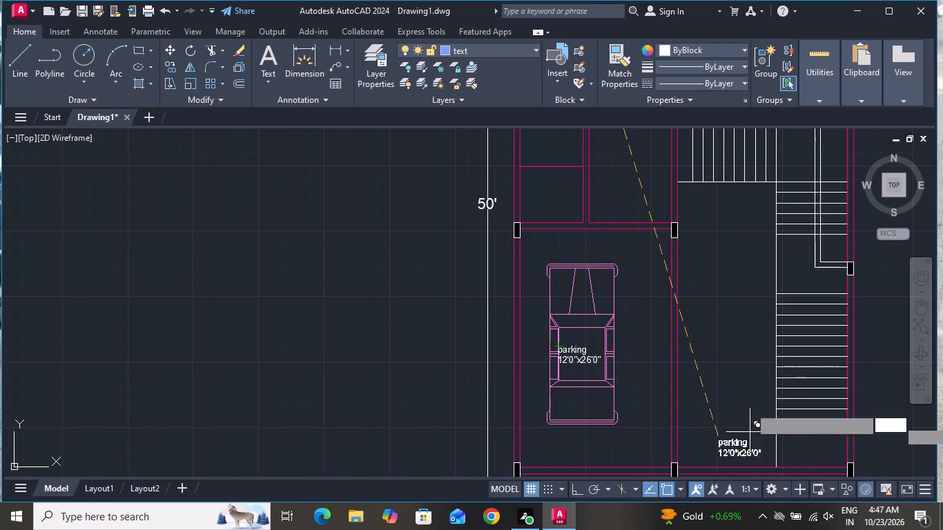
pyautogui.click(710, 338)
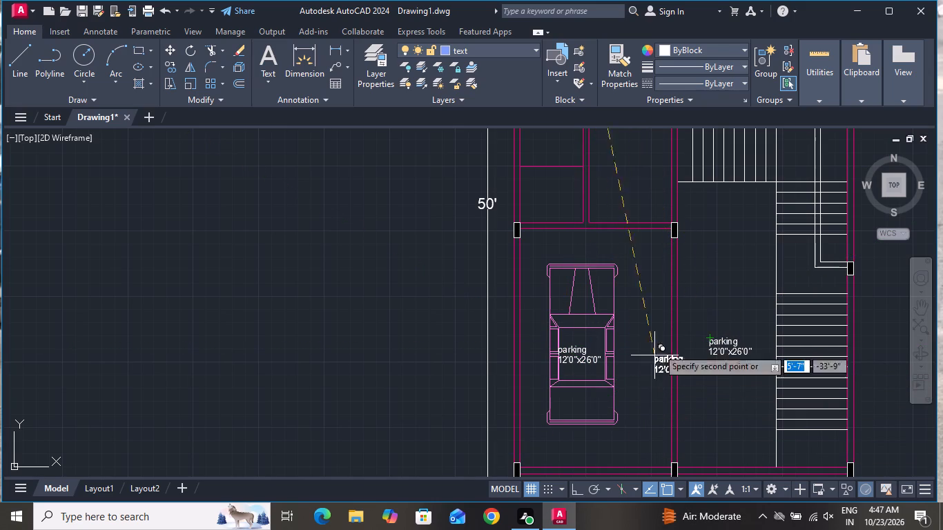
pyautogui.rightClick(698, 252)
pyautogui.click(732, 274)
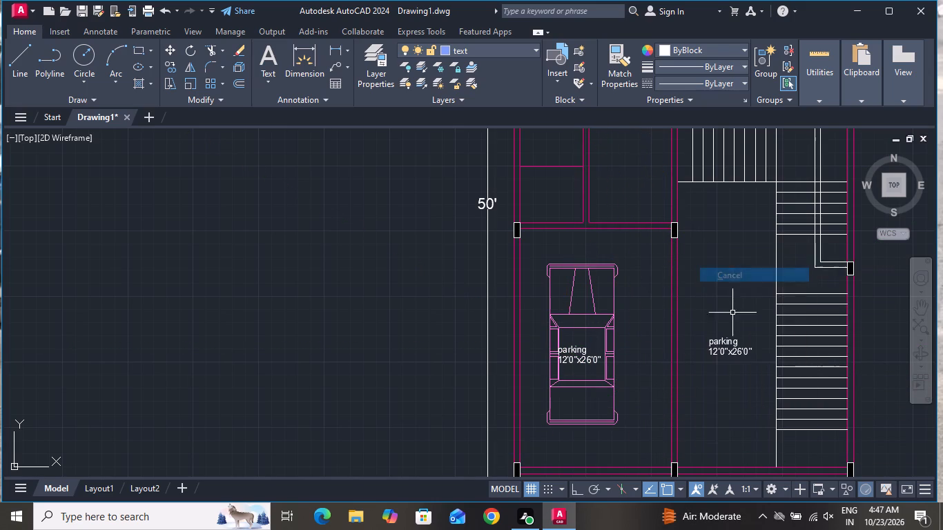
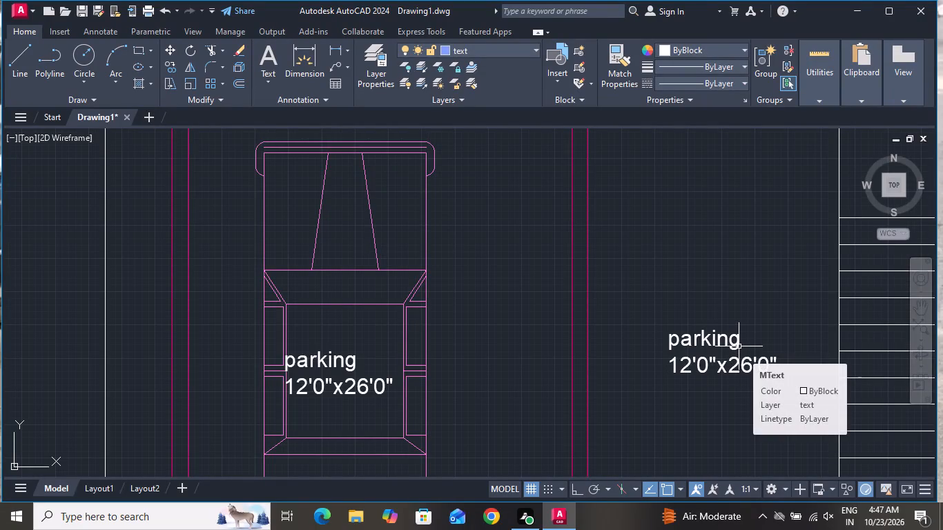
# Edit the parking label beside the lower stair flight so its size line reads 13'0"x26'0".
pyautogui.scroll(2, 739, 375)
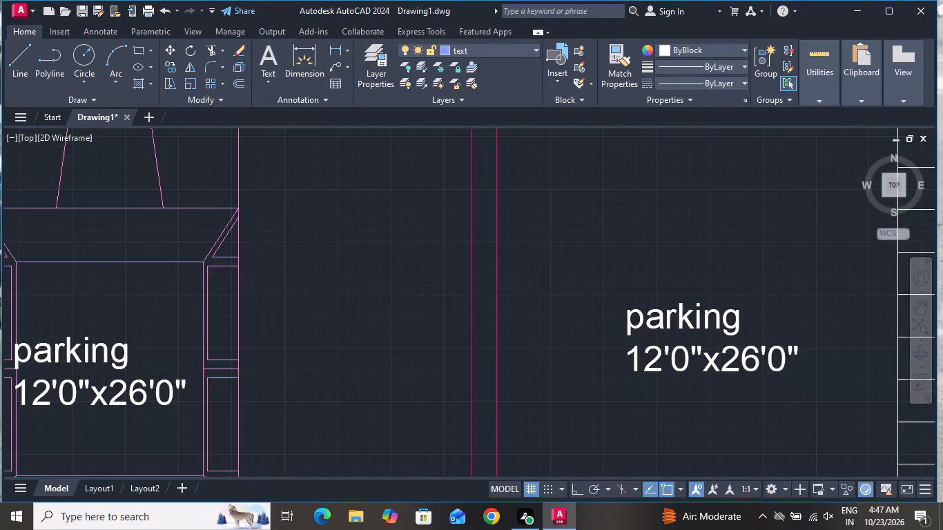
pyautogui.doubleClick(615, 337)
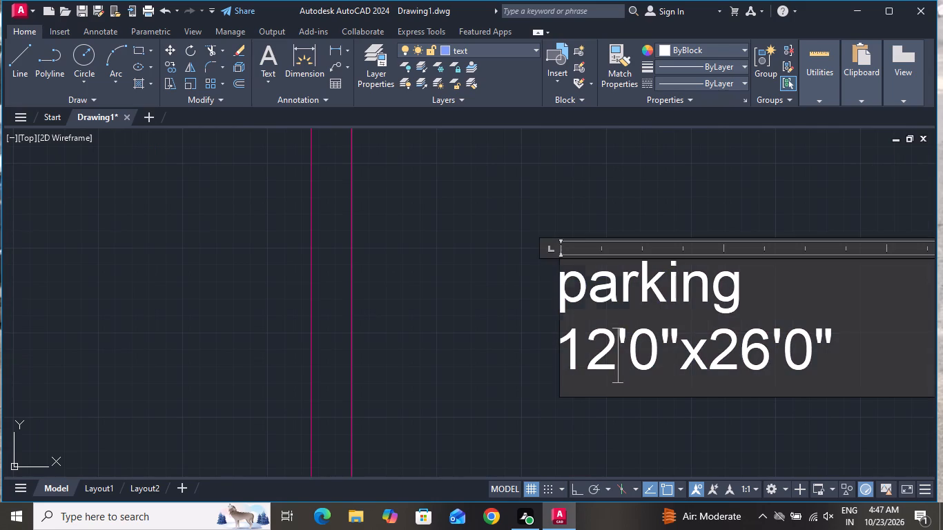
pyautogui.press('BackSpace')
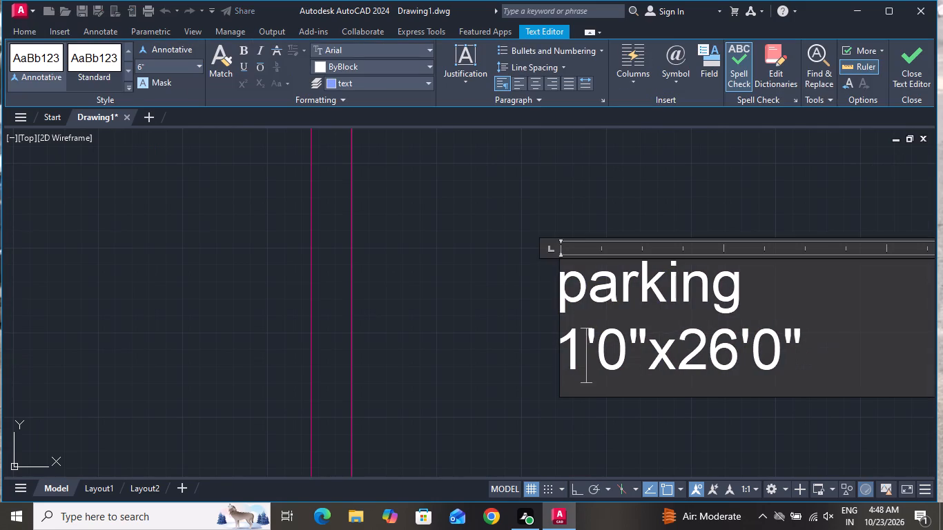
pyautogui.press('3')
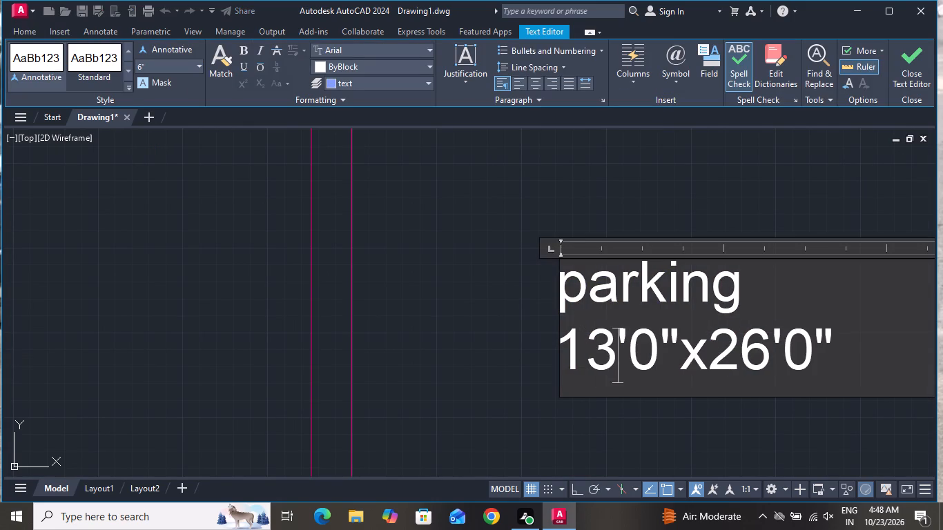
pyautogui.click(468, 359)
# Edit the parking label on the upper-right sedan so its size line reads 13'6"x17'0".
pyautogui.scroll(-2, 500, 395)
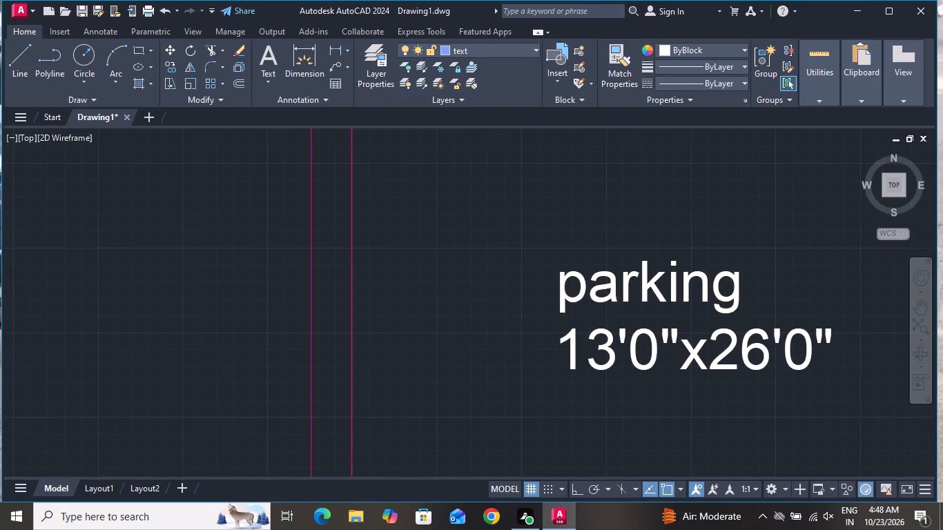
pyautogui.scroll(-5, 502, 395)
pyautogui.scroll(2, 543, 259)
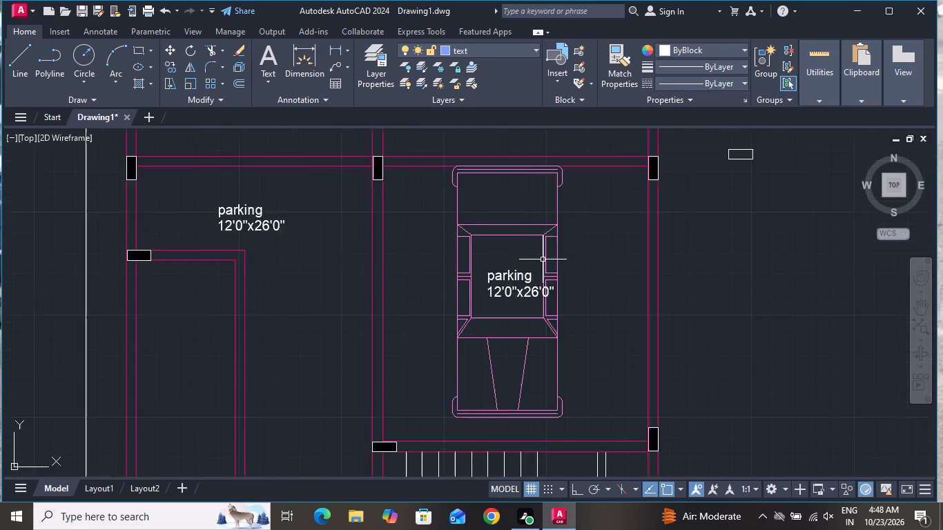
pyautogui.scroll(3, 543, 259)
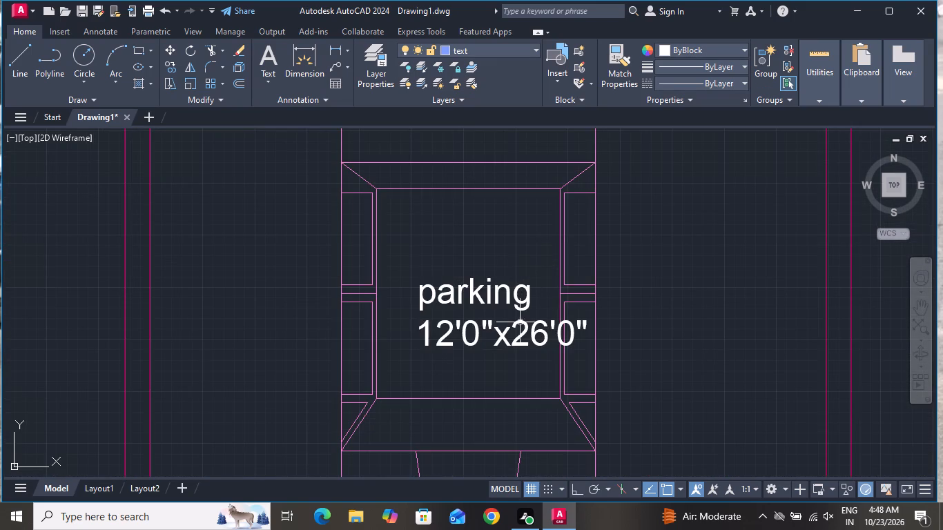
pyautogui.scroll(1, 487, 337)
pyautogui.doubleClick(429, 329)
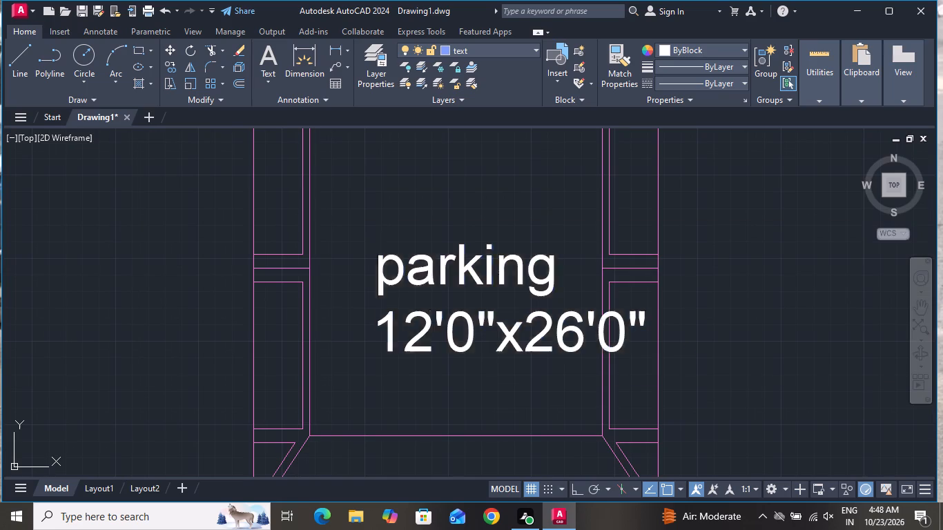
pyautogui.press('BackSpace')
pyautogui.press('3')
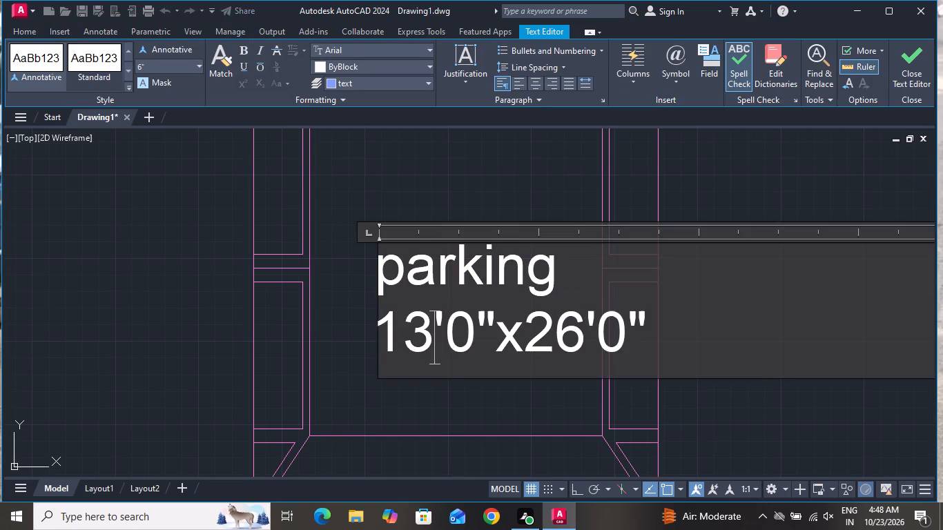
pyautogui.click(478, 335)
pyautogui.press('BackSpace')
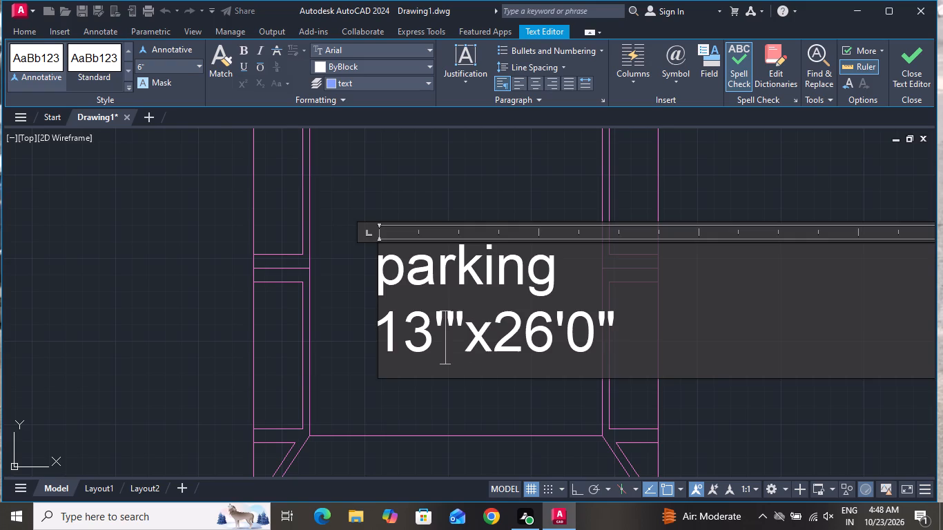
pyautogui.press('6')
pyautogui.click(667, 325)
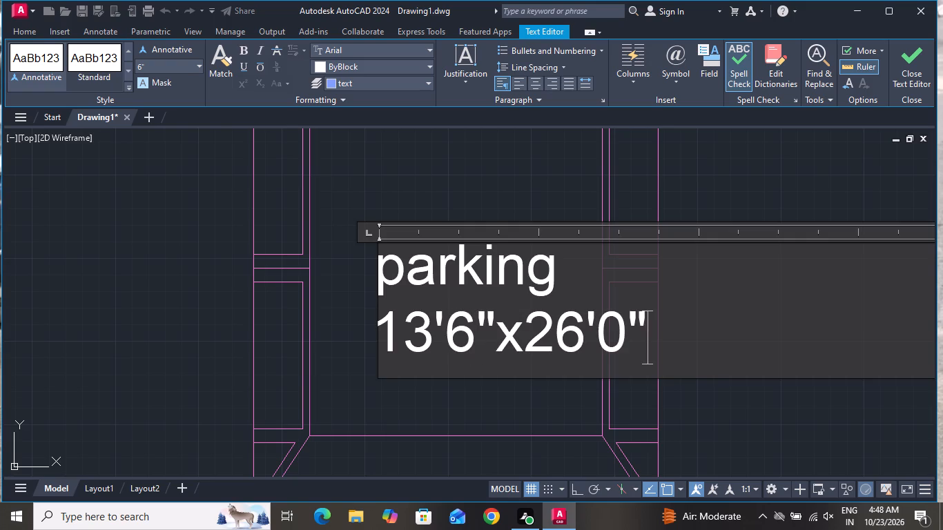
pyautogui.press('BackSpace')
pyautogui.press('BackSpace')
pyautogui.press('BackSpace')
pyautogui.press('BackSpace')
pyautogui.press('BackSpace')
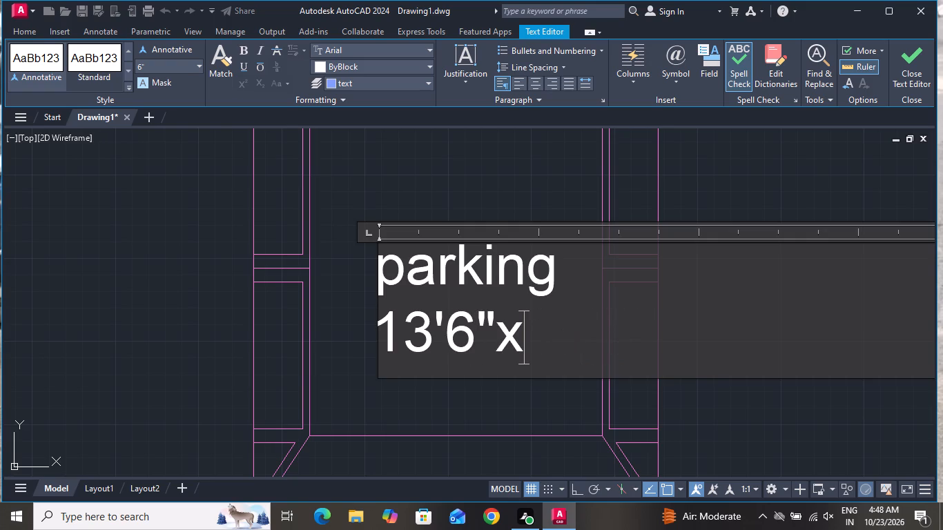
pyautogui.press('1')
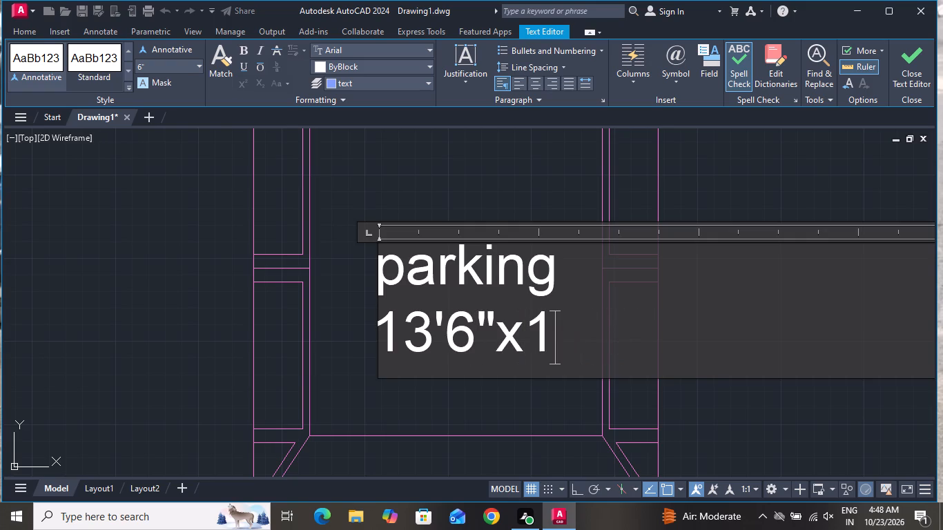
pyautogui.write('7\'0"')
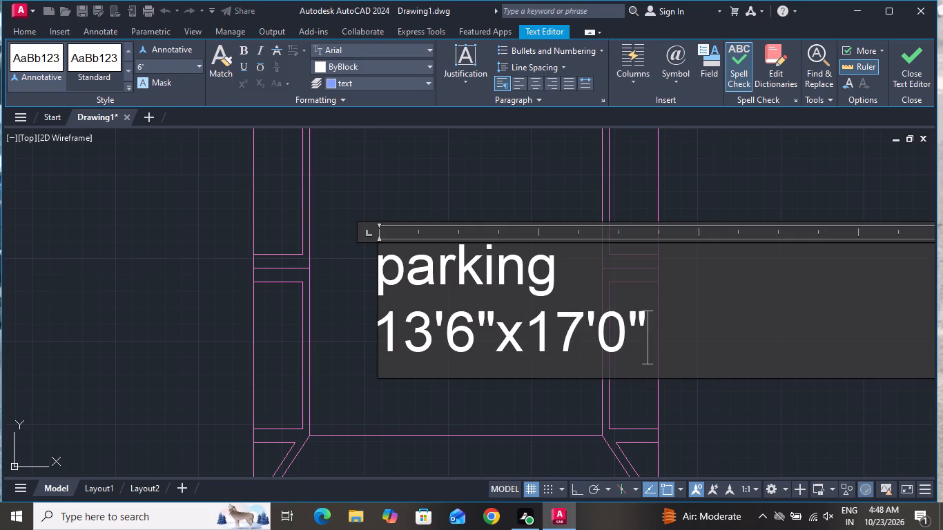
pyautogui.click(793, 151)
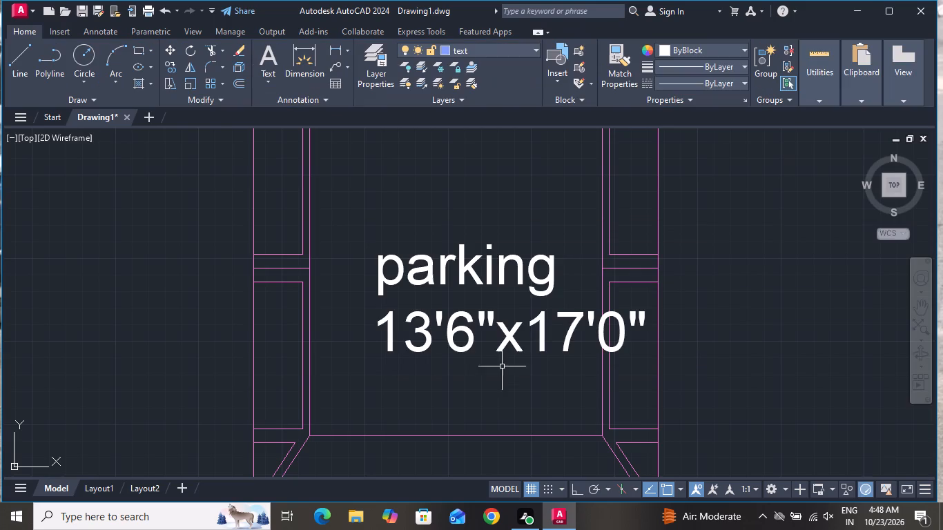
# Move the 13'6"x17'0" parking label so it fits inside the upper-right sedan's roof outline.
pyautogui.click(449, 342)
pyautogui.click(172, 49)
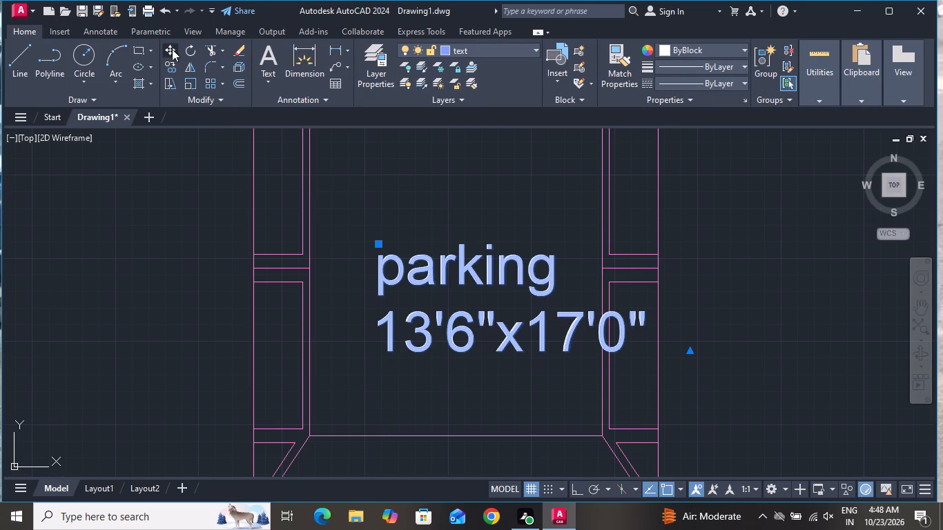
pyautogui.click(463, 300)
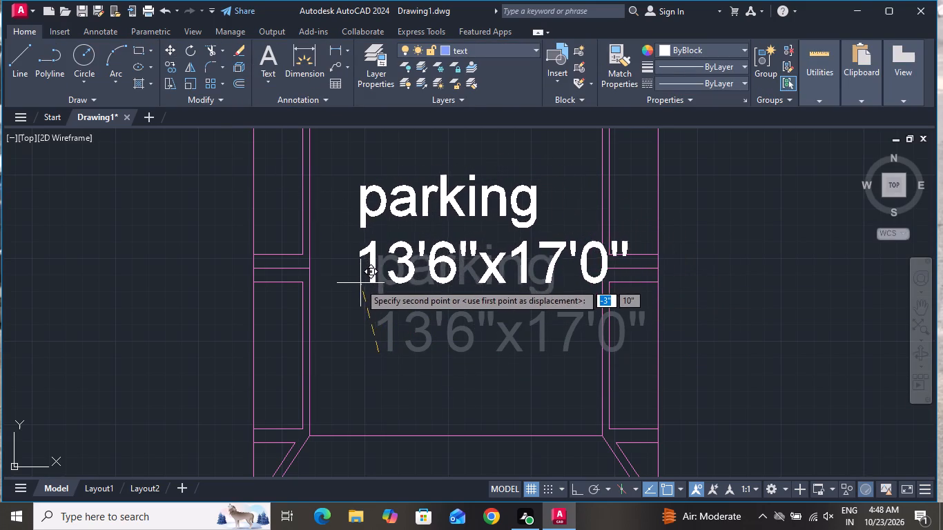
pyautogui.click(327, 292)
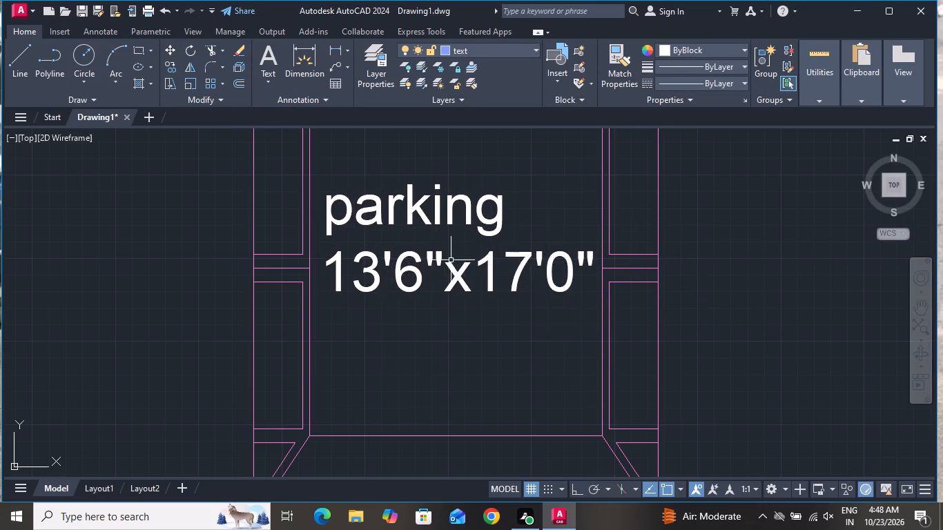
# Edit the parking label on the lower-left sedan so its size line reads 12'0"x 13'6".
pyautogui.scroll(-2, 453, 260)
pyautogui.scroll(-4, 509, 228)
pyautogui.scroll(4, 456, 386)
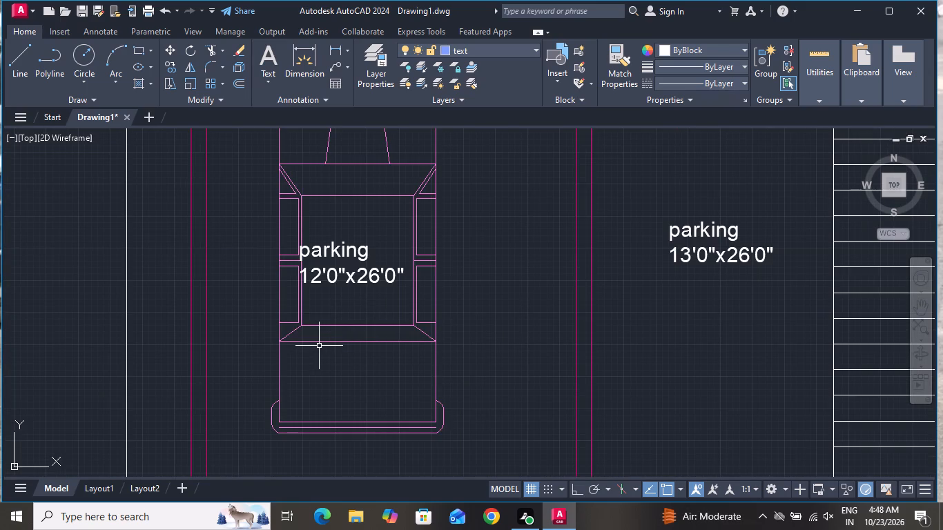
pyautogui.scroll(2, 396, 266)
pyautogui.doubleClick(412, 280)
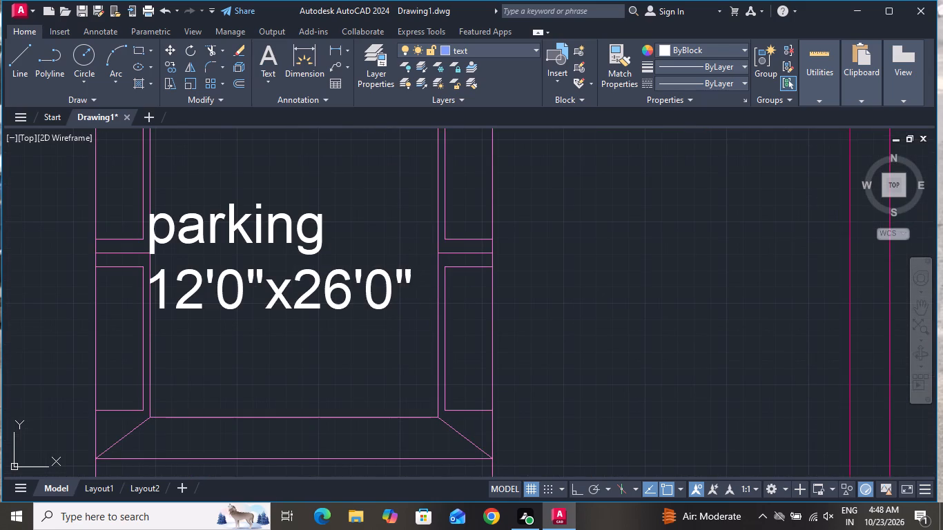
pyautogui.press('BackSpace')
pyautogui.press('BackSpace')
pyautogui.press('BackSpace')
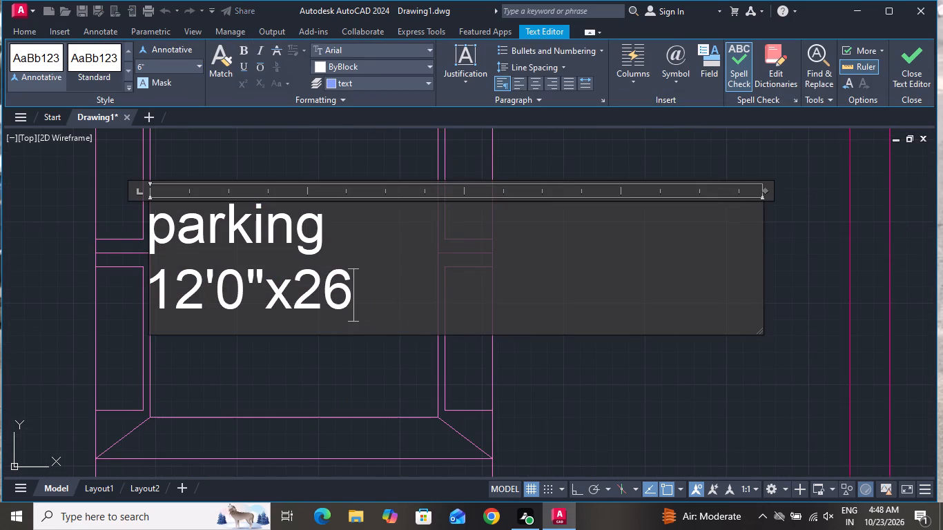
pyautogui.press('BackSpace')
pyautogui.press('BackSpace')
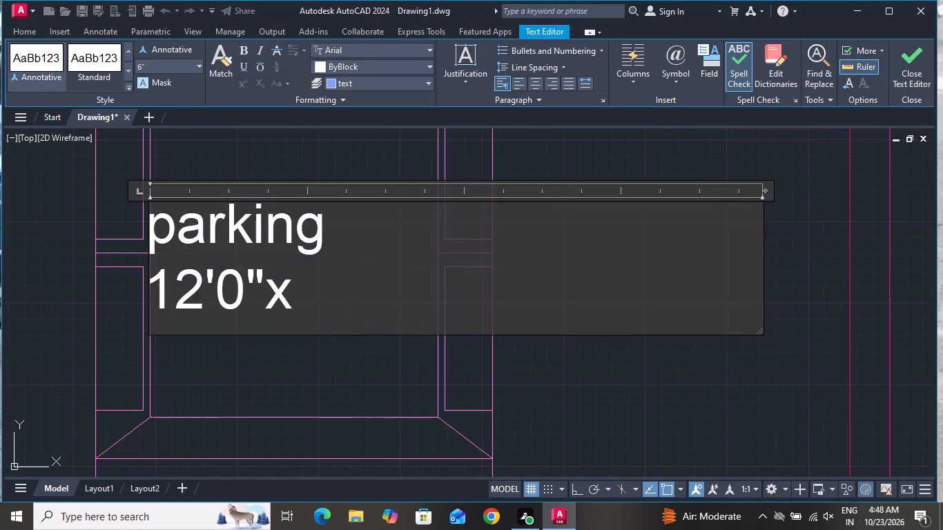
pyautogui.press('space')
pyautogui.press('1')
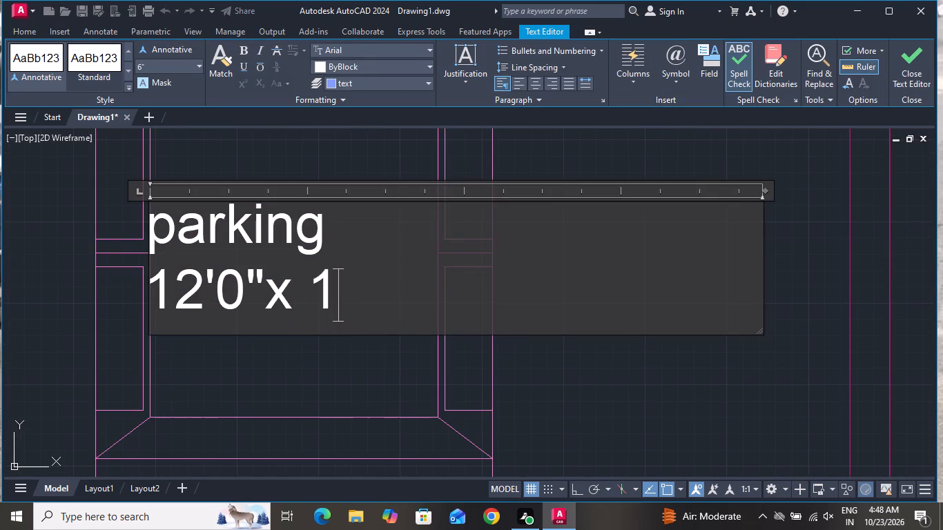
pyautogui.press('3')
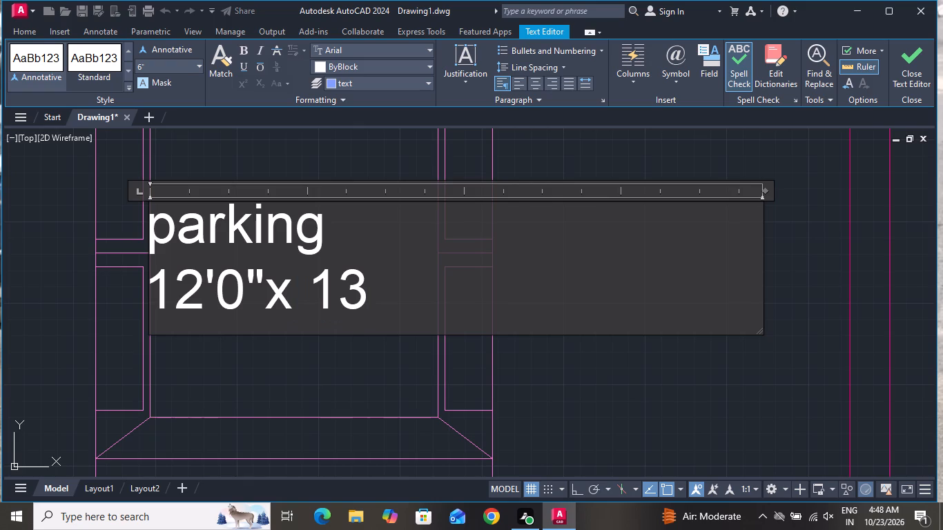
pyautogui.write("'6")
pyautogui.hotkey('shift', '"')
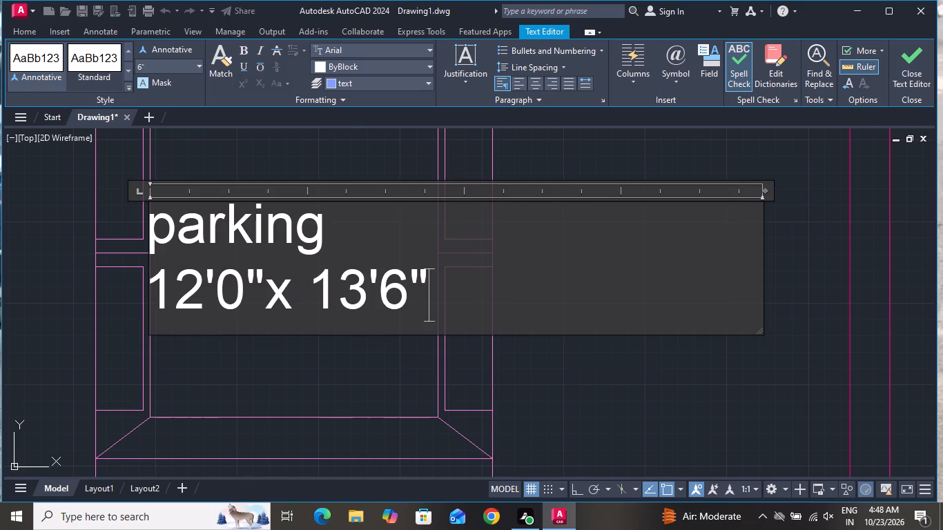
pyautogui.click(630, 153)
# Move the "open 3'0" wide" label from the plan's upper-left strip to the empty space outside the left wall.
pyautogui.scroll(-5, 607, 191)
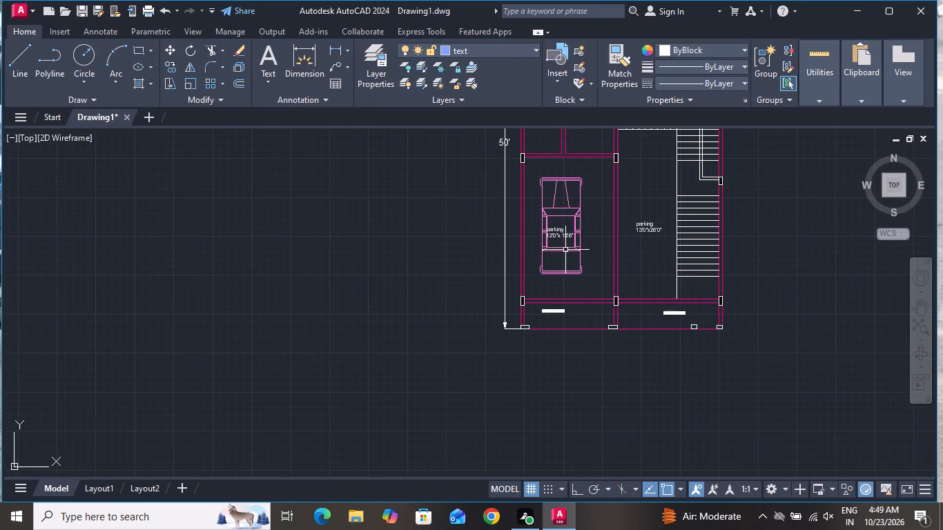
pyautogui.scroll(-1, 565, 251)
pyautogui.scroll(-2, 576, 179)
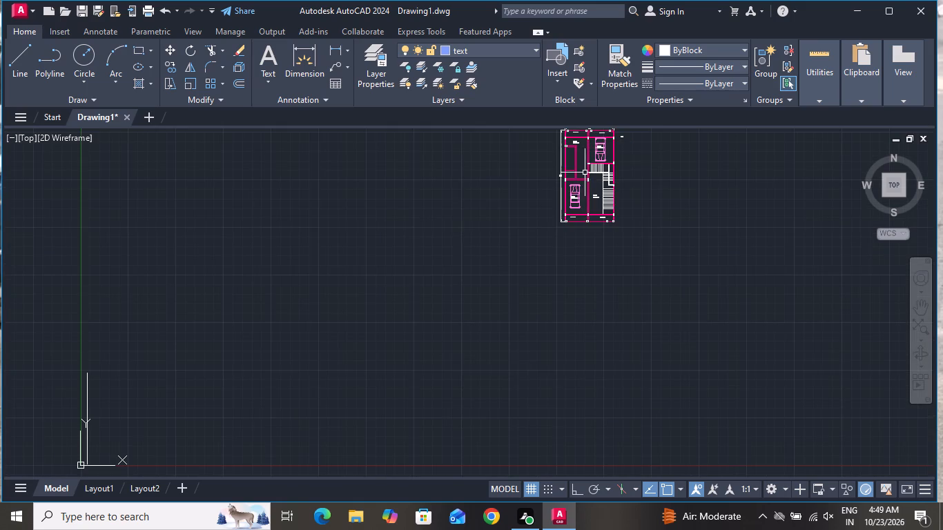
pyautogui.scroll(5, 587, 149)
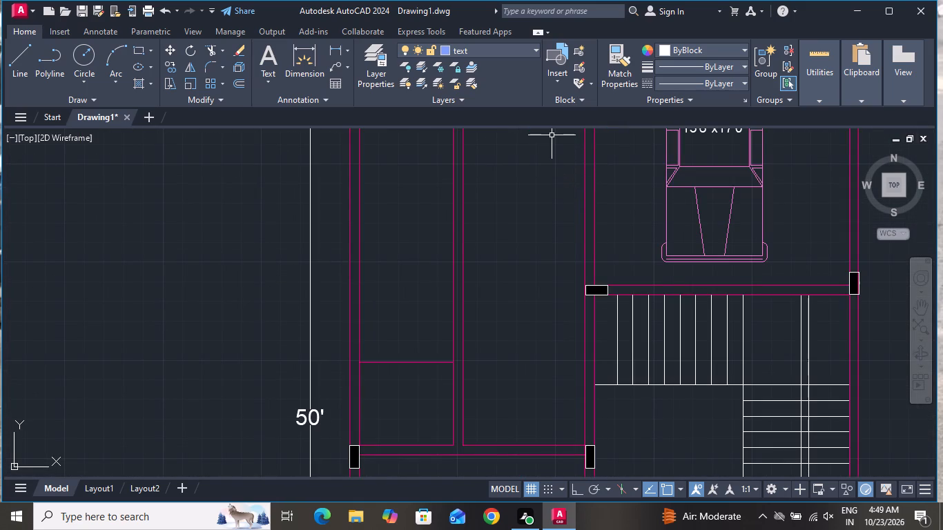
pyautogui.scroll(-1, 545, 154)
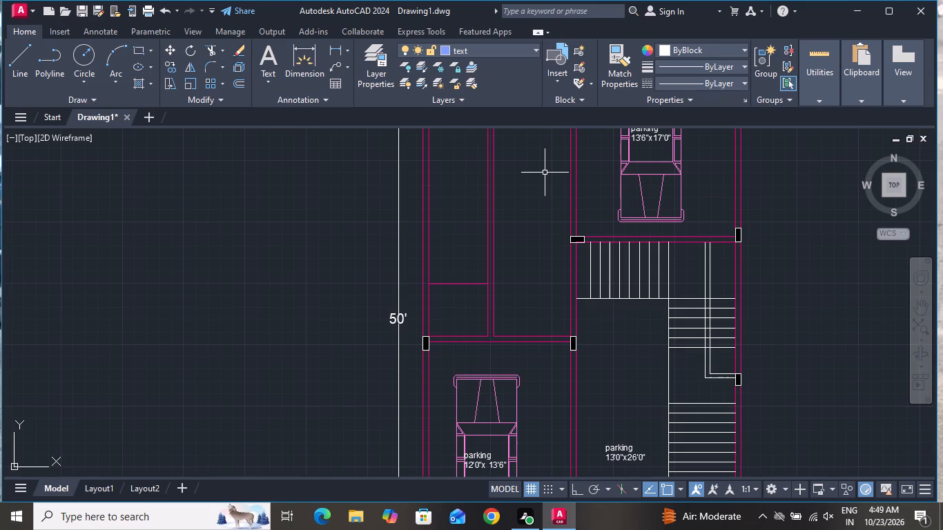
pyautogui.scroll(-1, 537, 180)
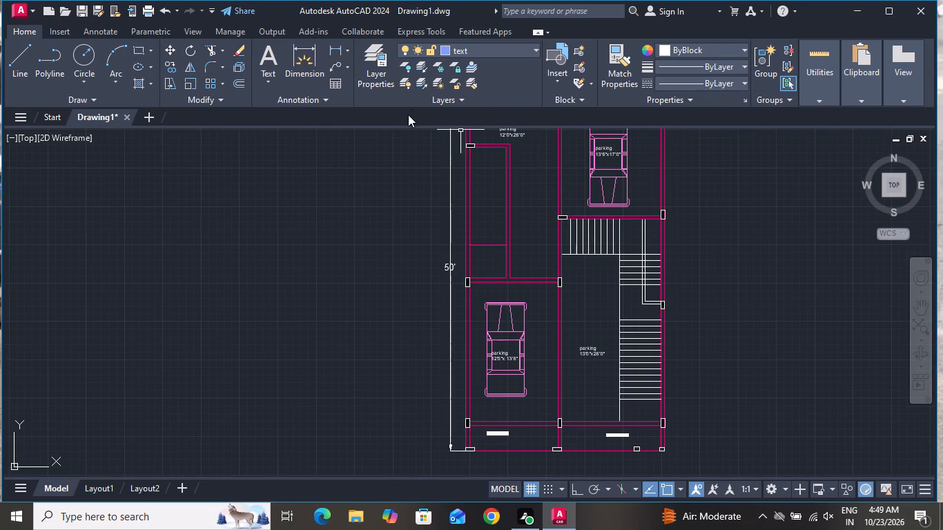
pyautogui.scroll(-2, 425, 244)
pyautogui.scroll(3, 483, 181)
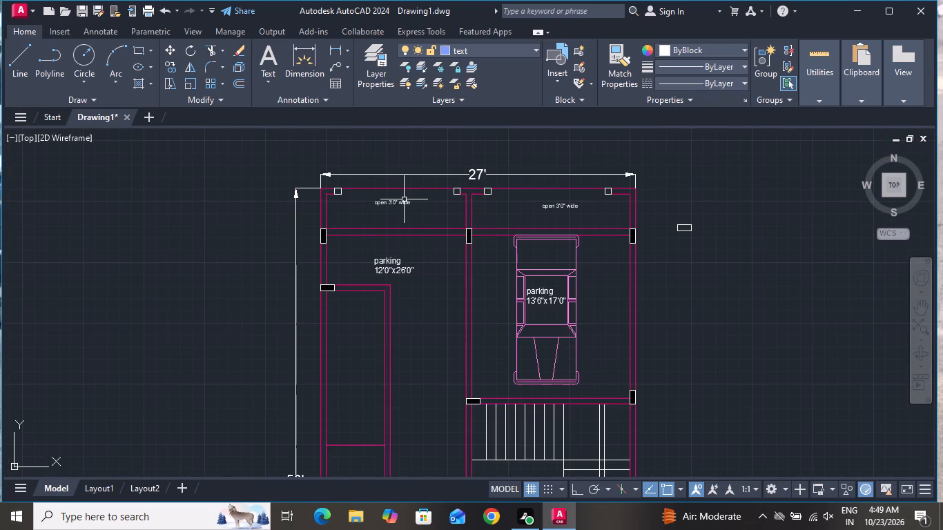
pyautogui.click(402, 199)
pyautogui.click(175, 48)
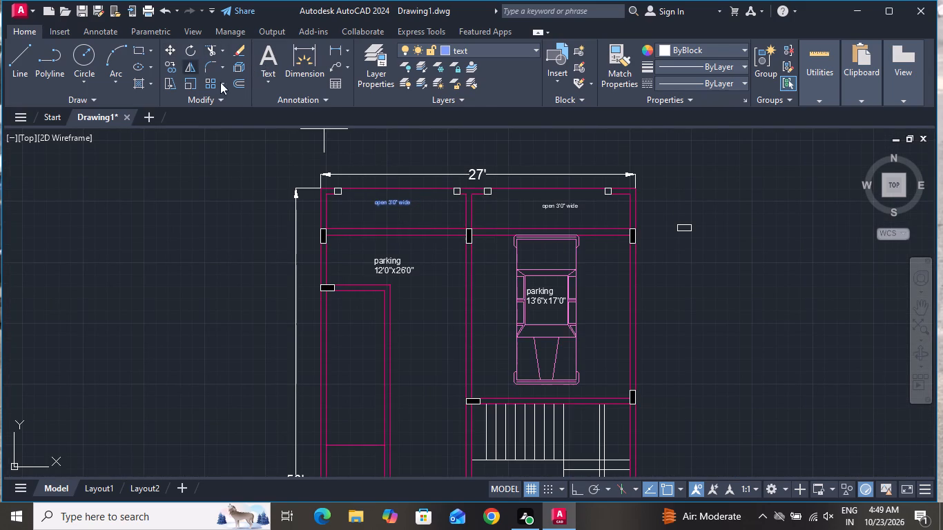
pyautogui.click(386, 204)
pyautogui.click(208, 259)
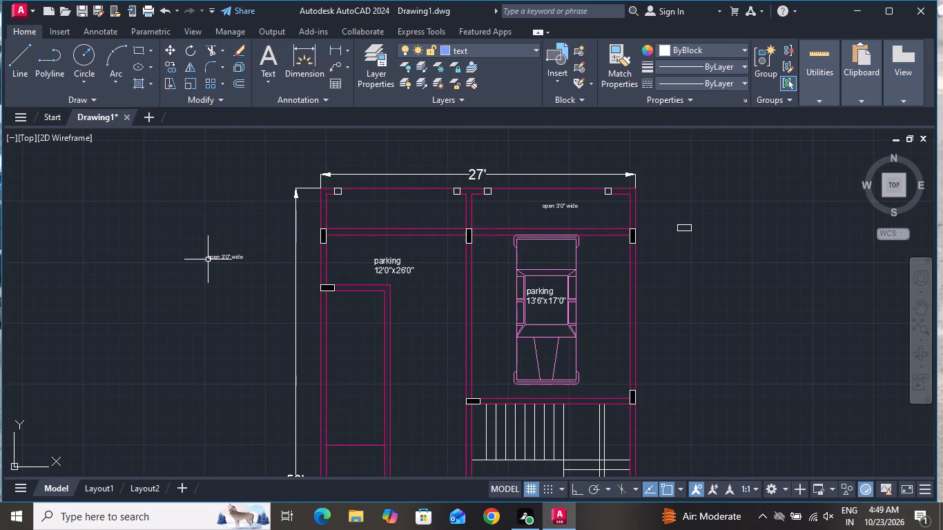
# Rotate the "open 3'0" wide" label outside the left wall 90° clockwise so it reads vertically downward.
pyautogui.click(248, 239)
pyautogui.click(196, 286)
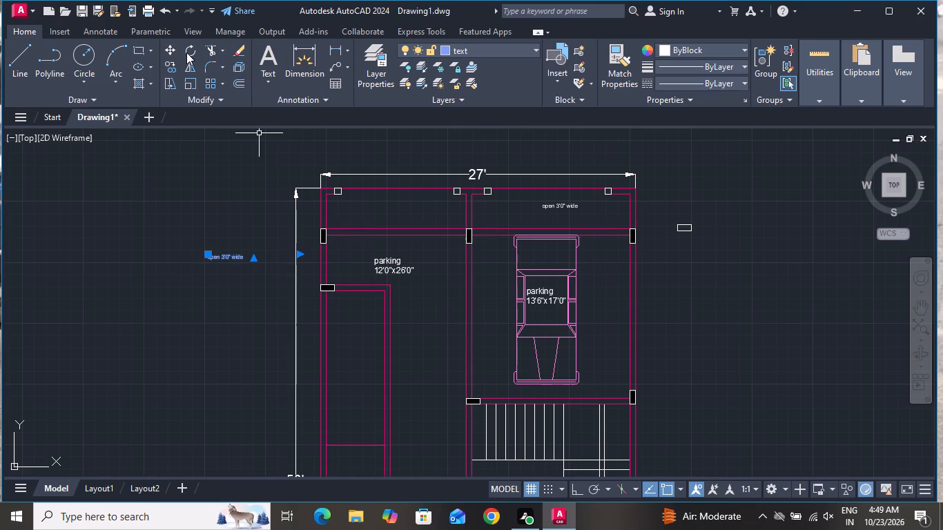
pyautogui.click(186, 56)
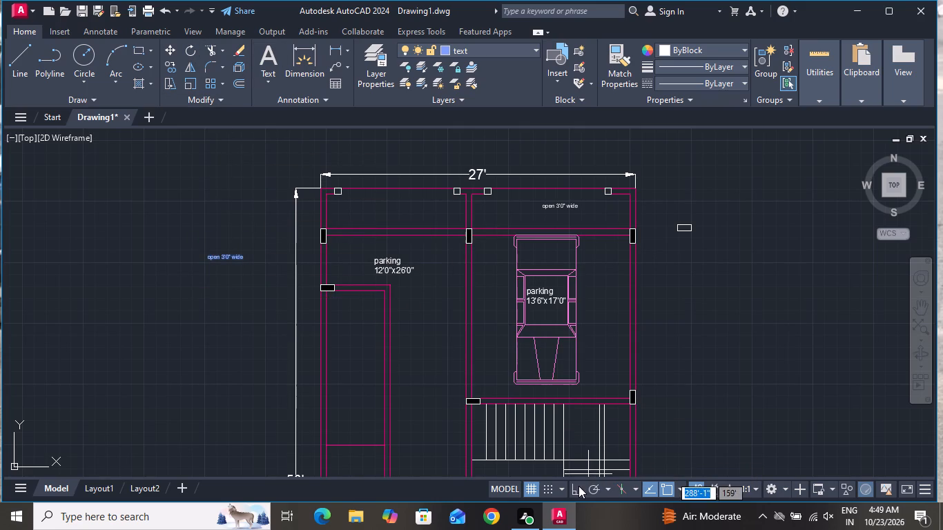
pyautogui.click(579, 486)
pyautogui.click(242, 255)
pyautogui.click(226, 316)
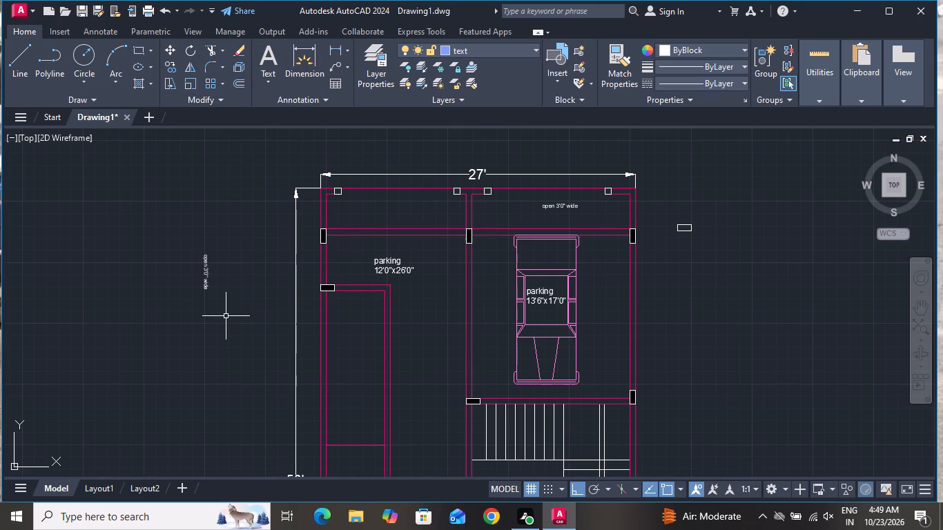
# Copy the rotated "open 3'0" wide" label into the narrow left room and into the strip between the staircase and right wall.
pyautogui.click(229, 255)
pyautogui.click(204, 297)
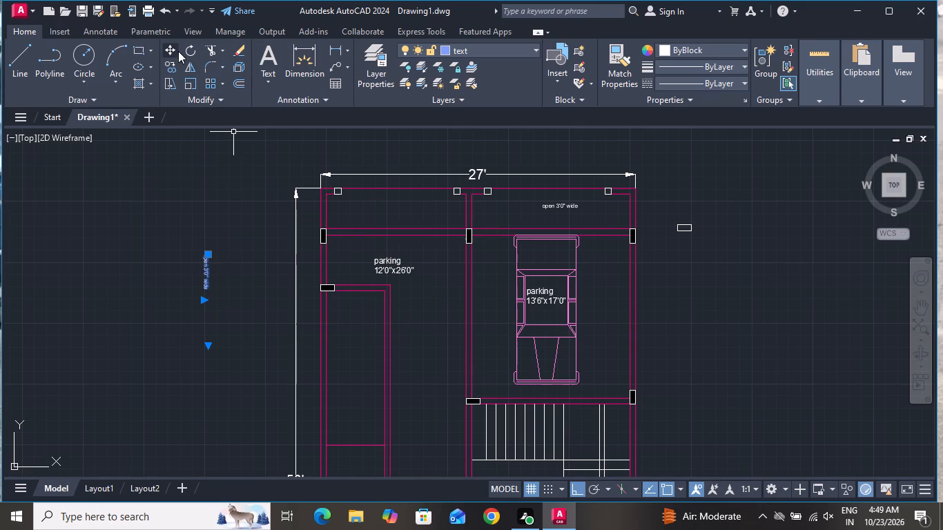
pyautogui.click(169, 71)
pyautogui.click(192, 273)
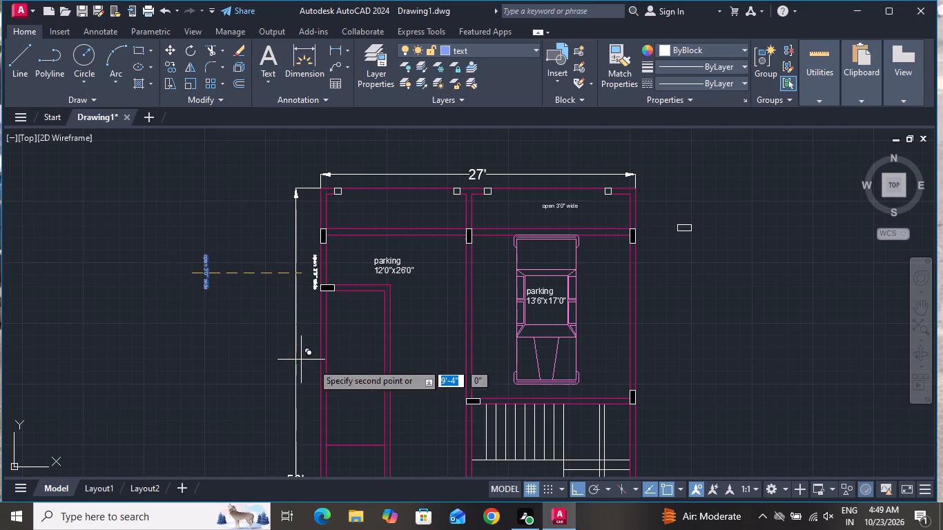
pyautogui.click(576, 487)
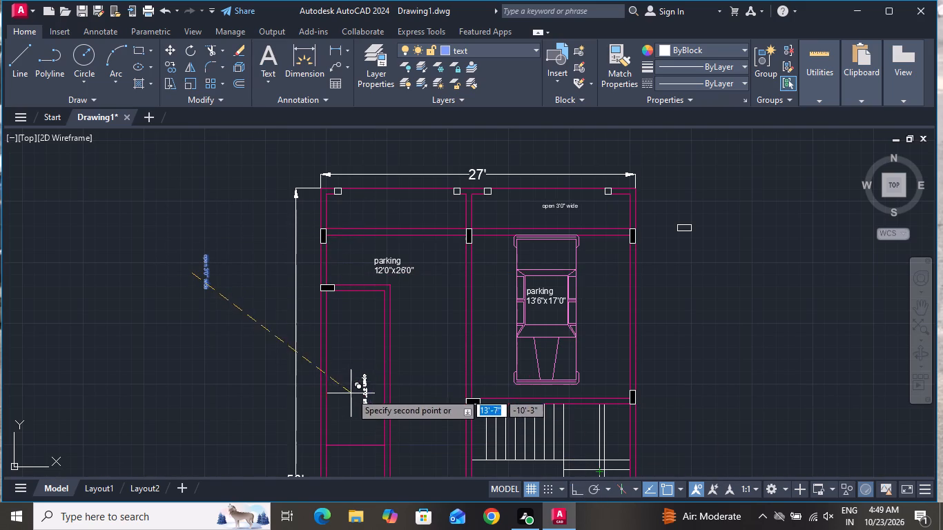
pyautogui.click(340, 369)
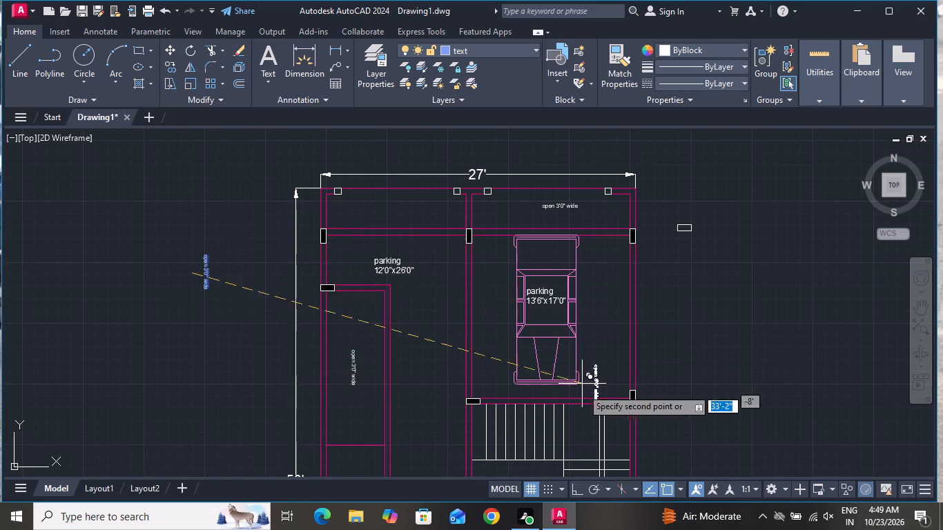
pyautogui.scroll(-2, 591, 374)
pyautogui.scroll(4, 593, 426)
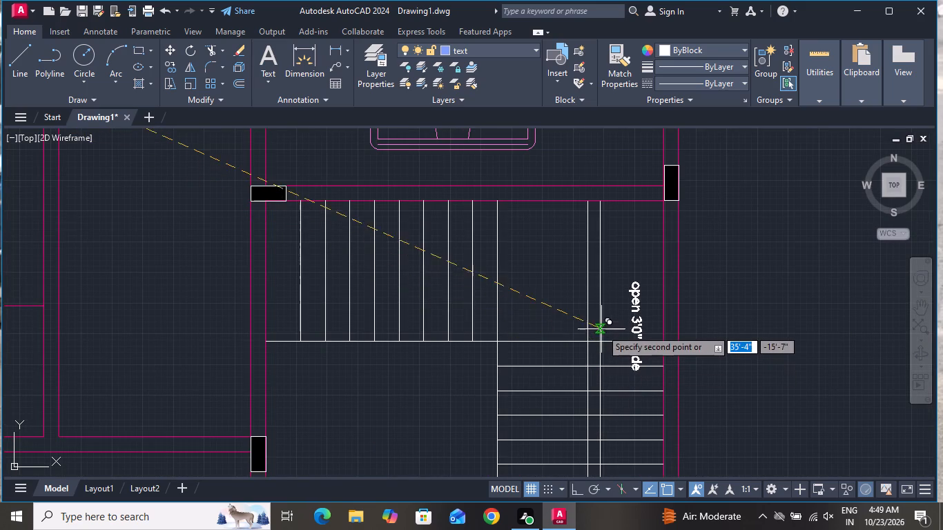
pyautogui.click(594, 319)
pyautogui.rightClick(594, 319)
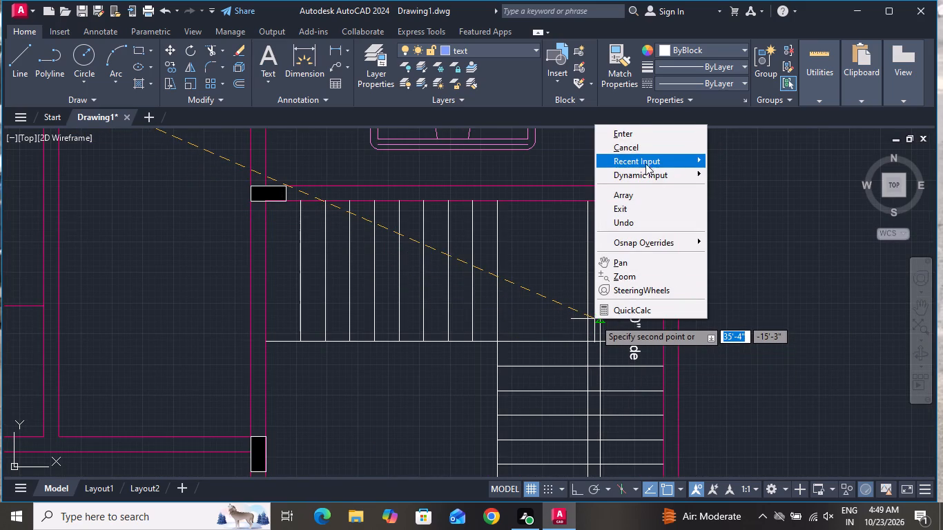
pyautogui.click(648, 153)
# Edit the vertical label in the narrow left room to read open 5'0" wide.
pyautogui.scroll(-2, 549, 284)
pyautogui.scroll(3, 308, 210)
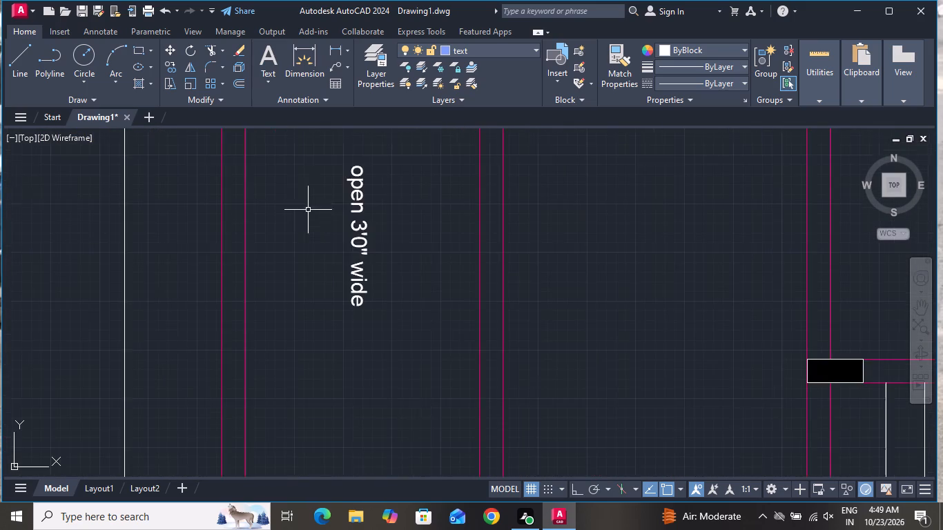
pyautogui.scroll(2, 350, 241)
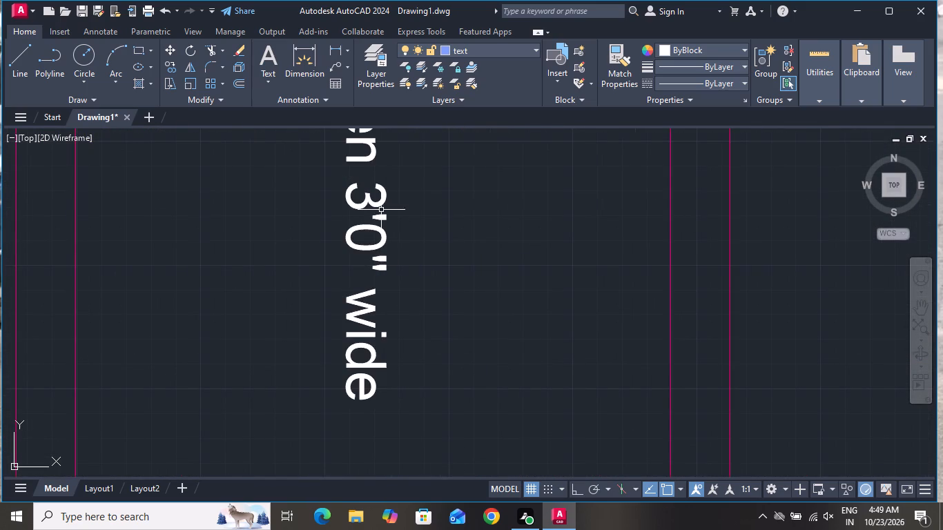
pyautogui.doubleClick(380, 200)
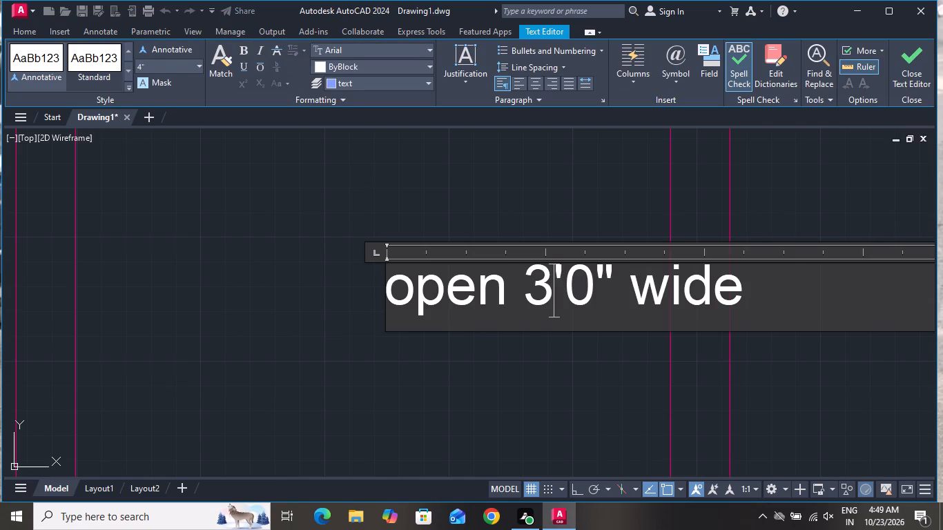
pyautogui.press('BackSpace')
pyautogui.press('5')
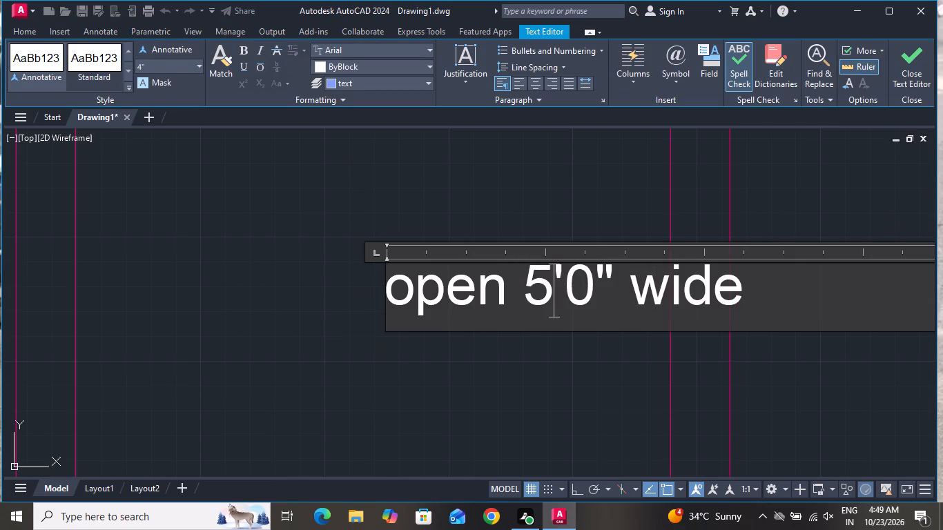
pyautogui.click(360, 284)
# Edit the vertical label beside the staircase's right wall to read open 2'6" wide.
pyautogui.scroll(-1, 358, 285)
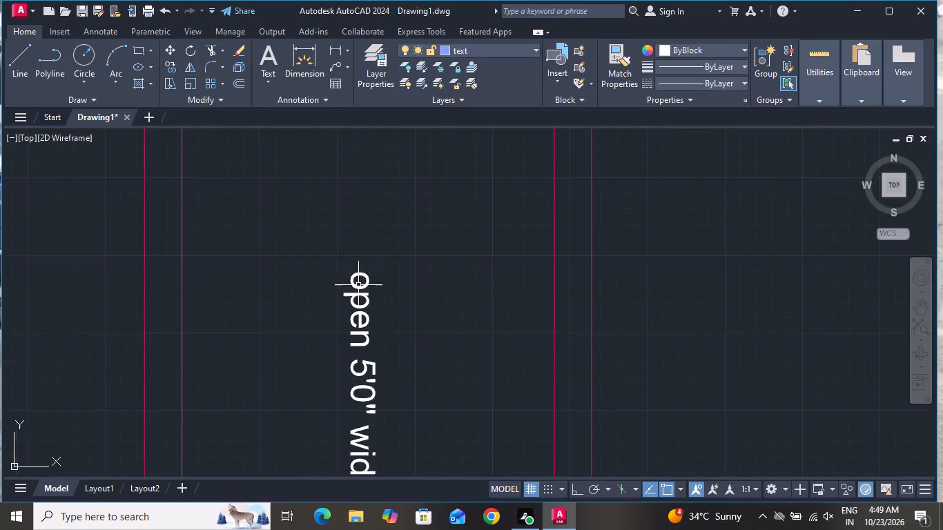
pyautogui.scroll(-3, 358, 285)
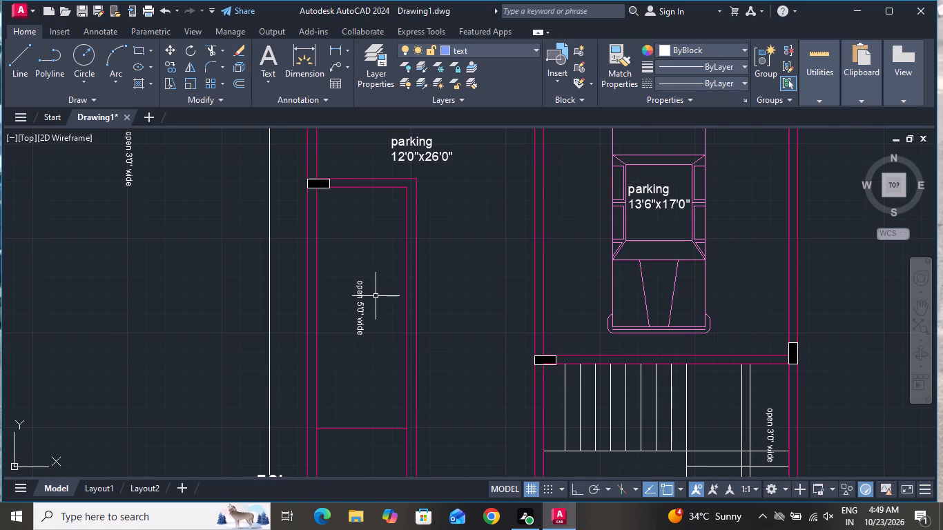
pyautogui.scroll(4, 785, 444)
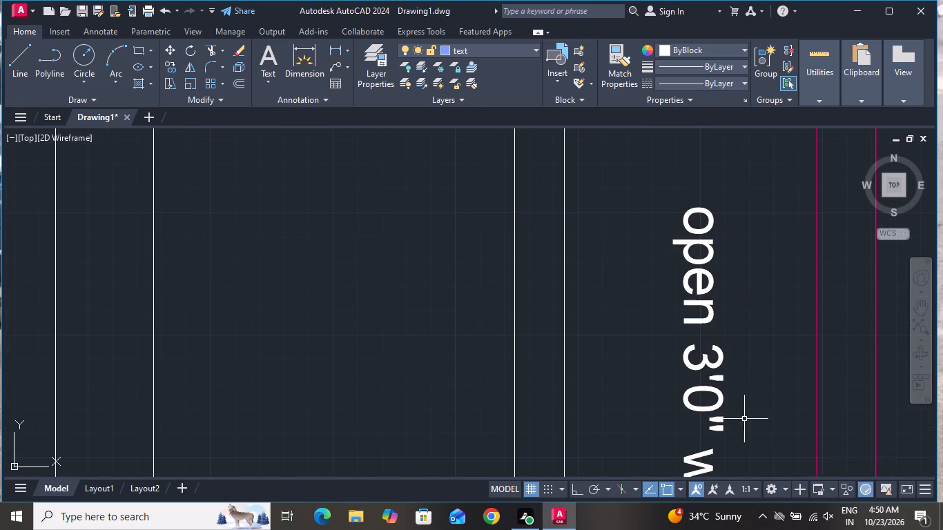
pyautogui.doubleClick(723, 364)
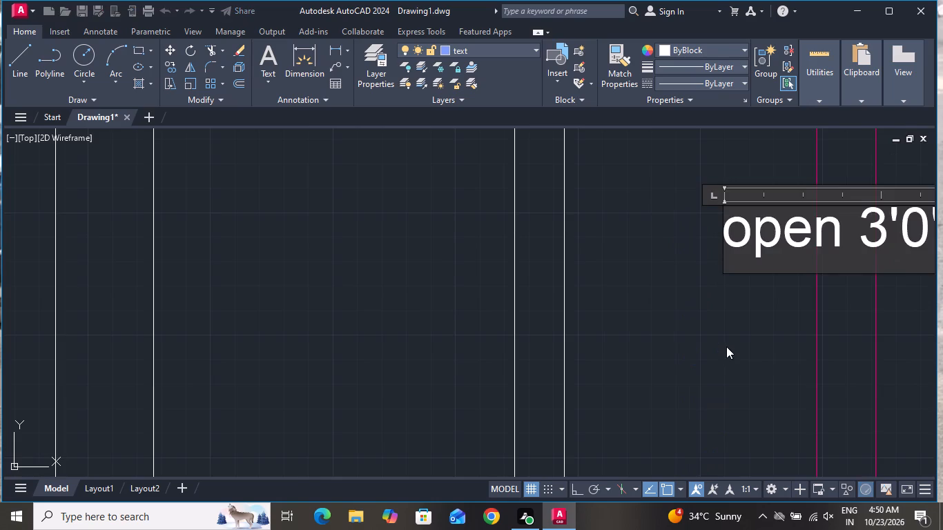
pyautogui.scroll(-1, 726, 346)
pyautogui.click(868, 270)
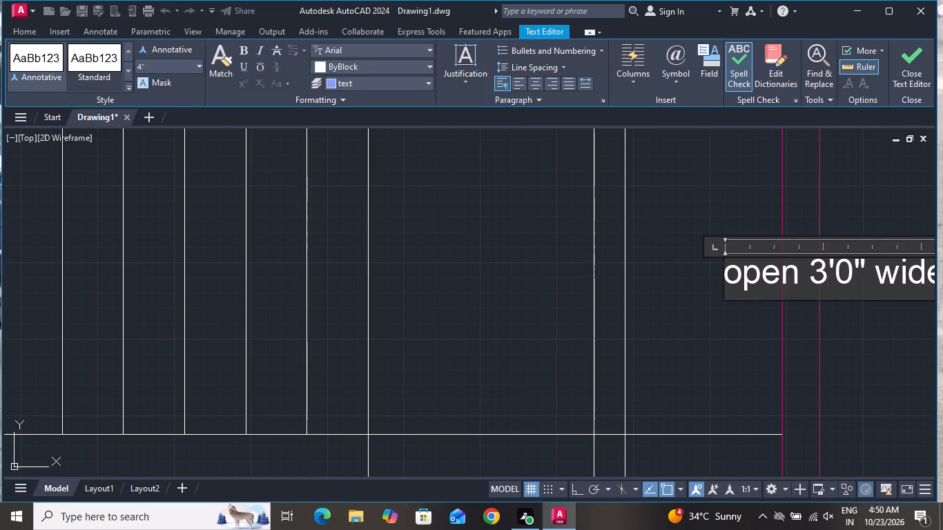
pyautogui.press('BackSpace')
pyautogui.press('BackSpace')
pyautogui.press('BackSpace')
pyautogui.press('BackSpace')
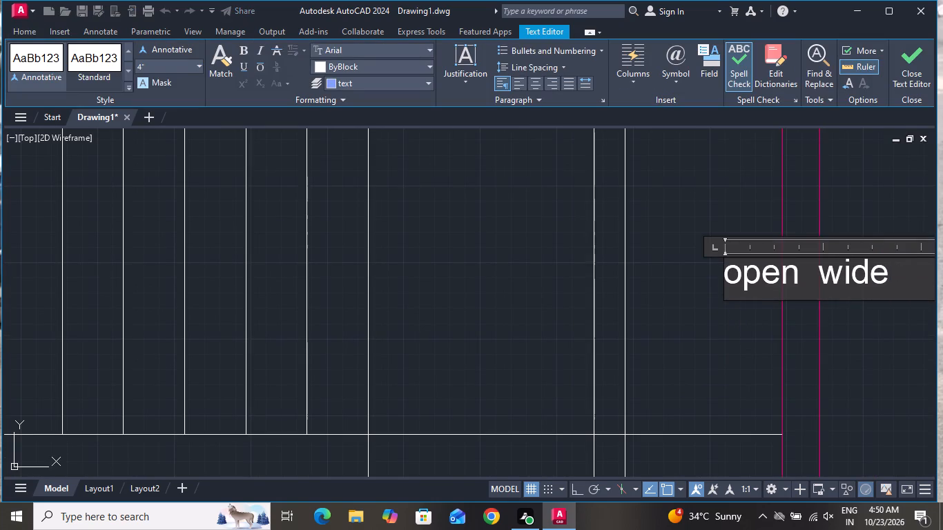
pyautogui.write("2'6")
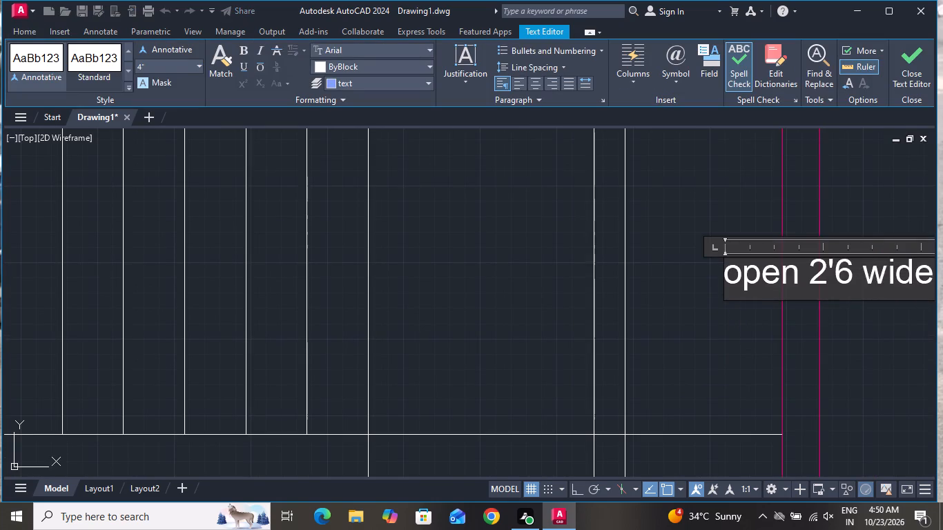
pyautogui.hotkey('shift', '"')
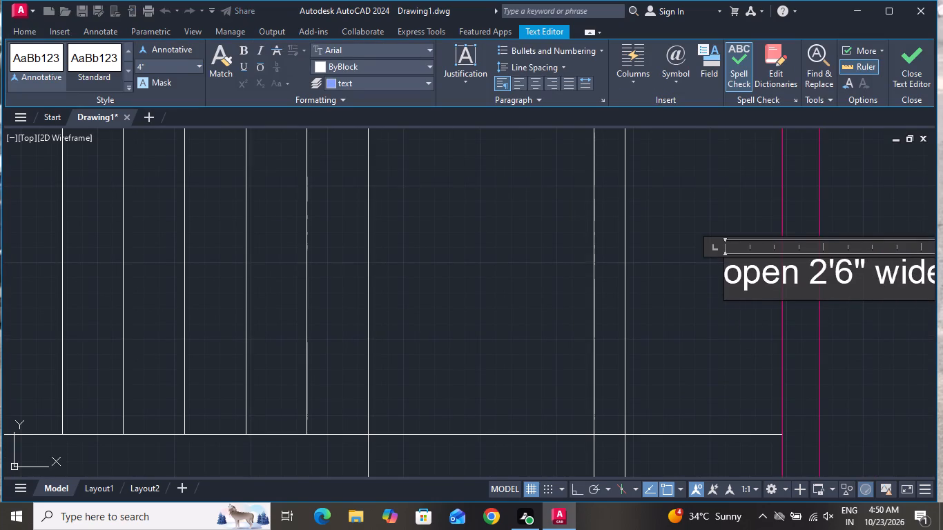
pyautogui.click(670, 245)
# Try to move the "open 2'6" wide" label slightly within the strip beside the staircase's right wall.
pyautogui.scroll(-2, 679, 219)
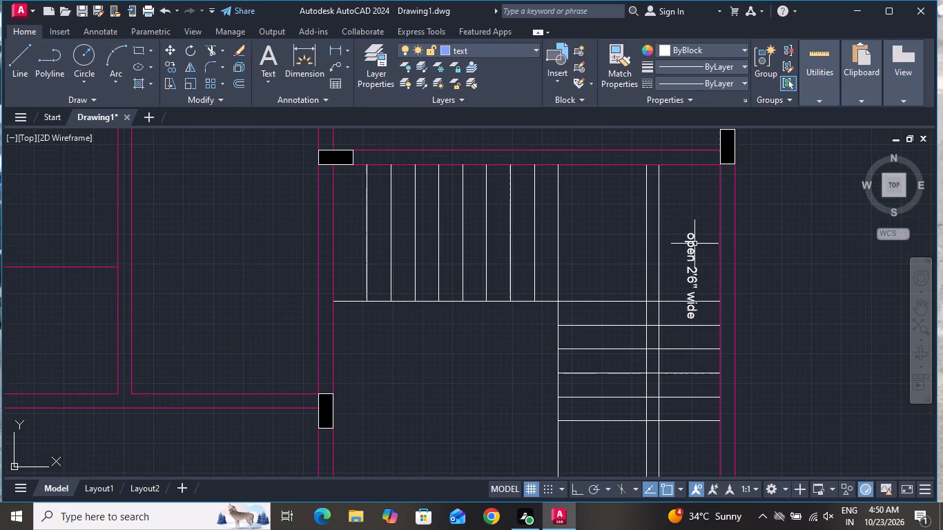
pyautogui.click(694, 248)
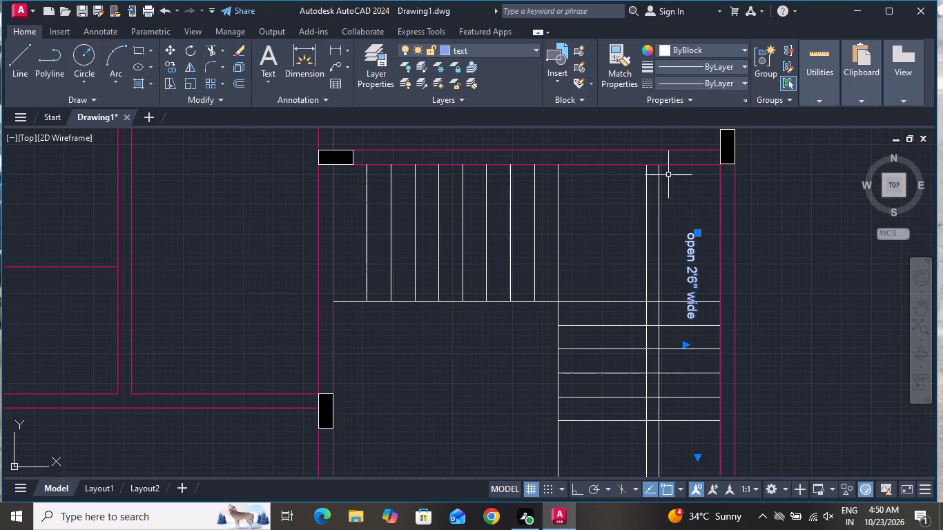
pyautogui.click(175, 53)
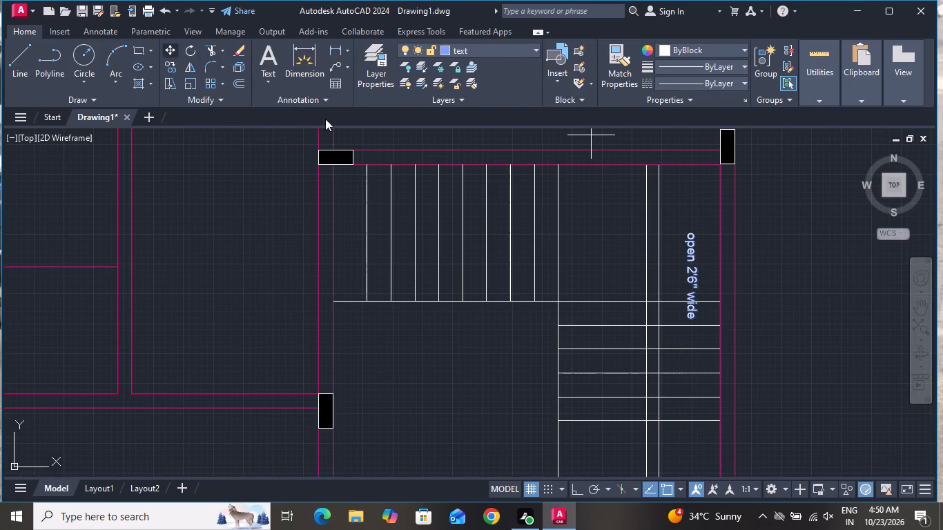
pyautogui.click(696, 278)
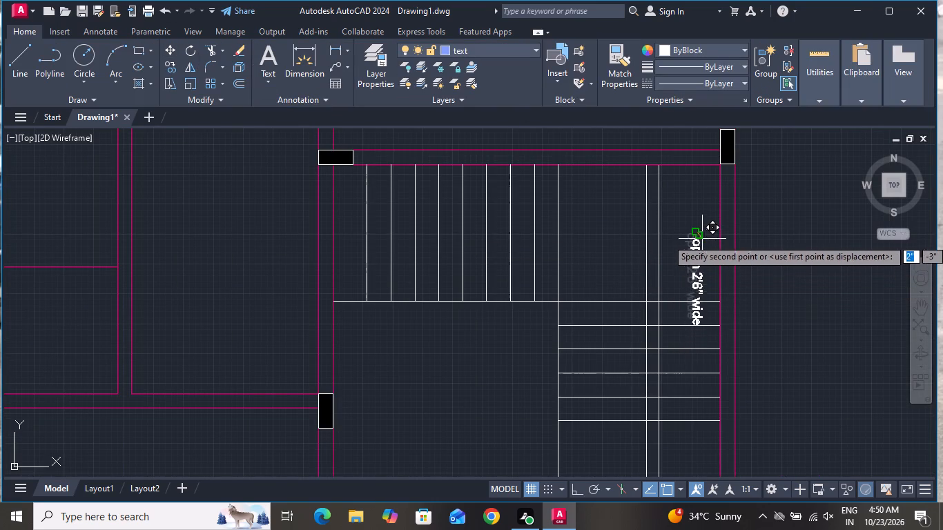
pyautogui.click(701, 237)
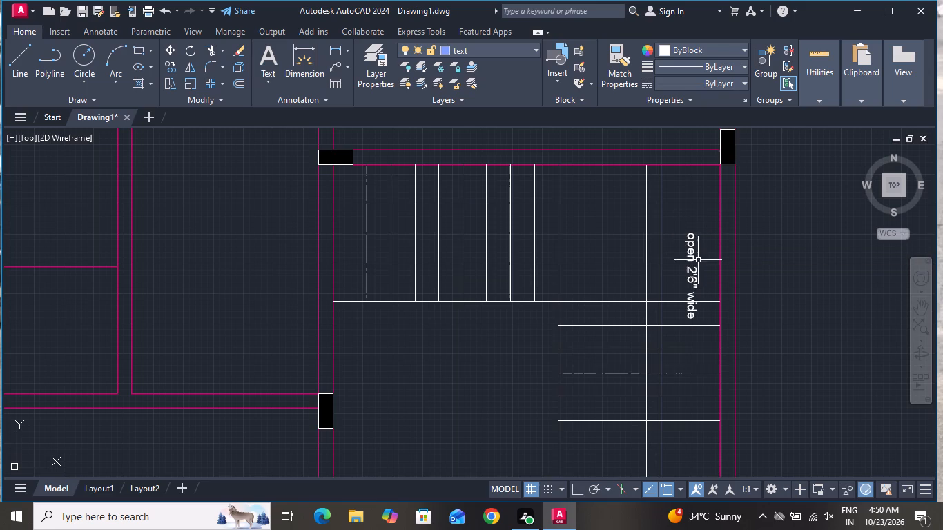
# Draw a vertical arrow shaft about 8'-9" long up the lower staircase flight, starting from the midpoint of its lowest tread.
pyautogui.scroll(-1, 747, 258)
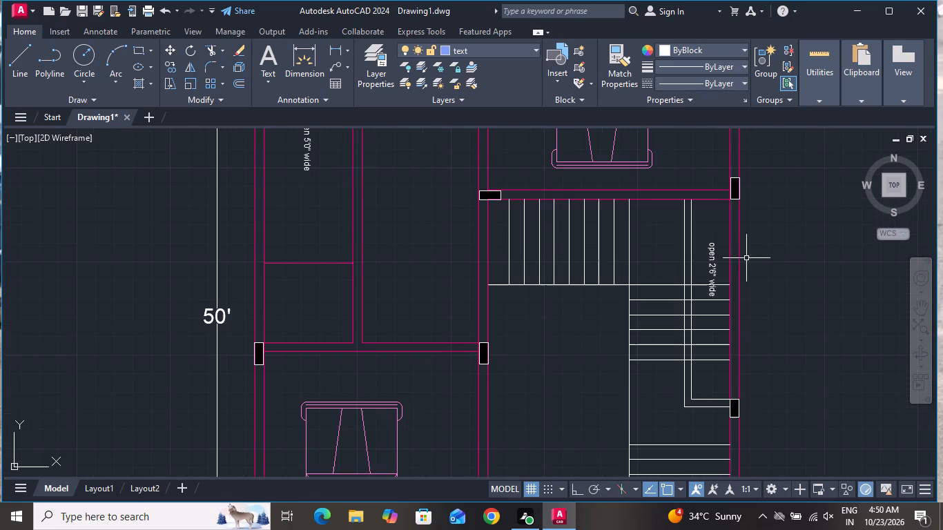
pyautogui.click(29, 61)
pyautogui.scroll(-1, 494, 153)
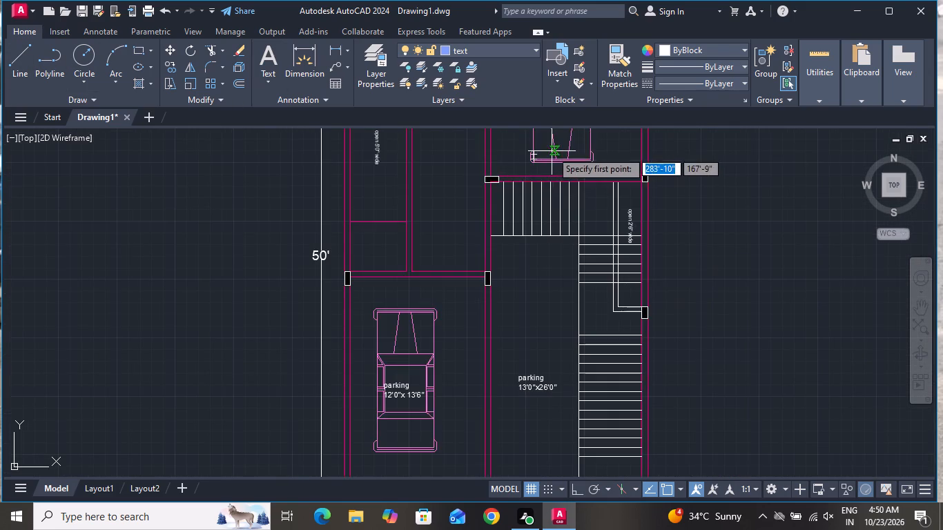
pyautogui.scroll(-2, 552, 151)
pyautogui.scroll(2, 584, 279)
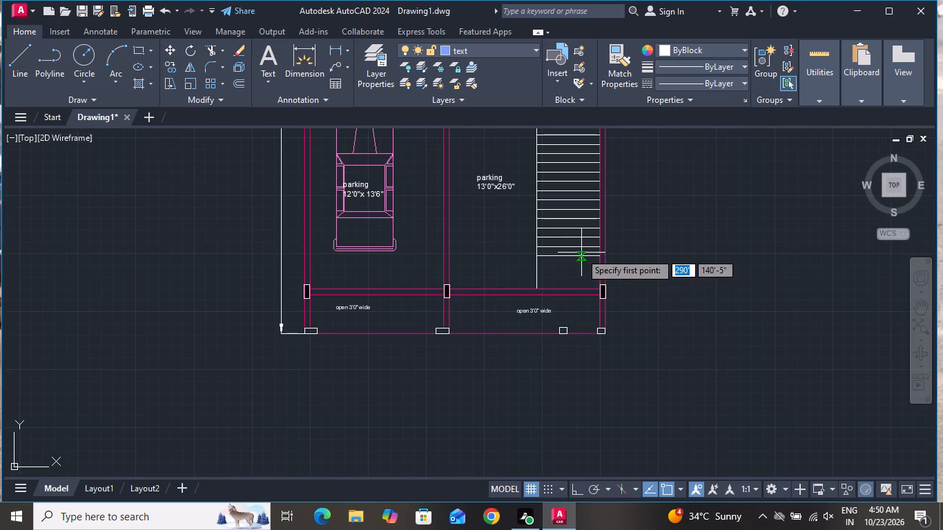
pyautogui.click(567, 255)
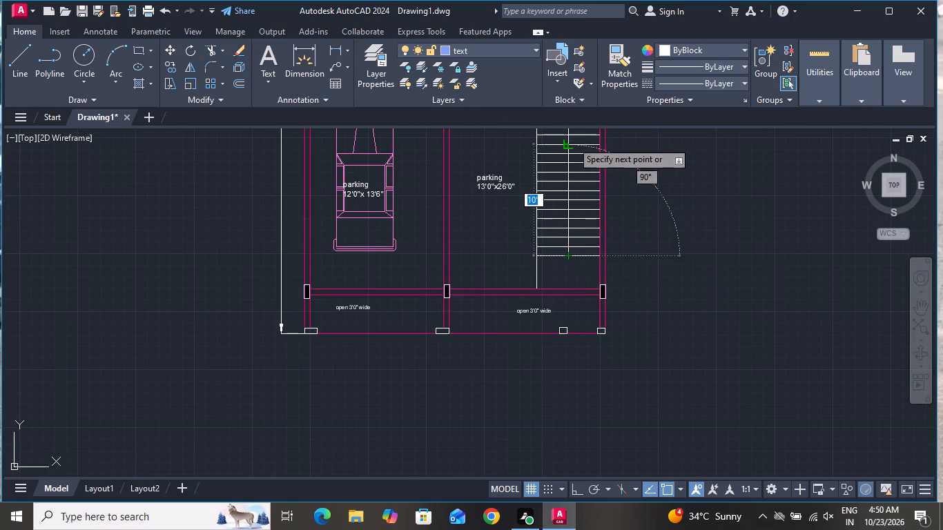
pyautogui.scroll(4, 565, 152)
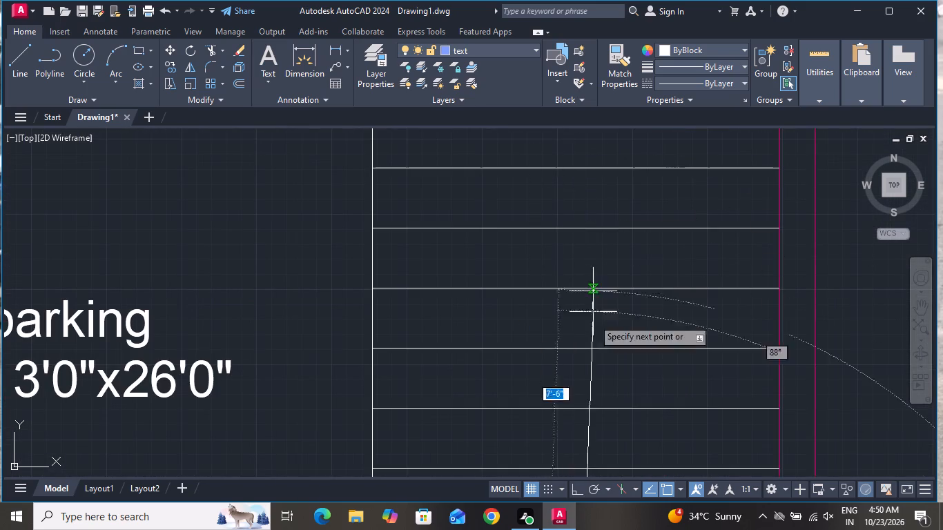
pyautogui.click(572, 487)
pyautogui.scroll(-2, 594, 458)
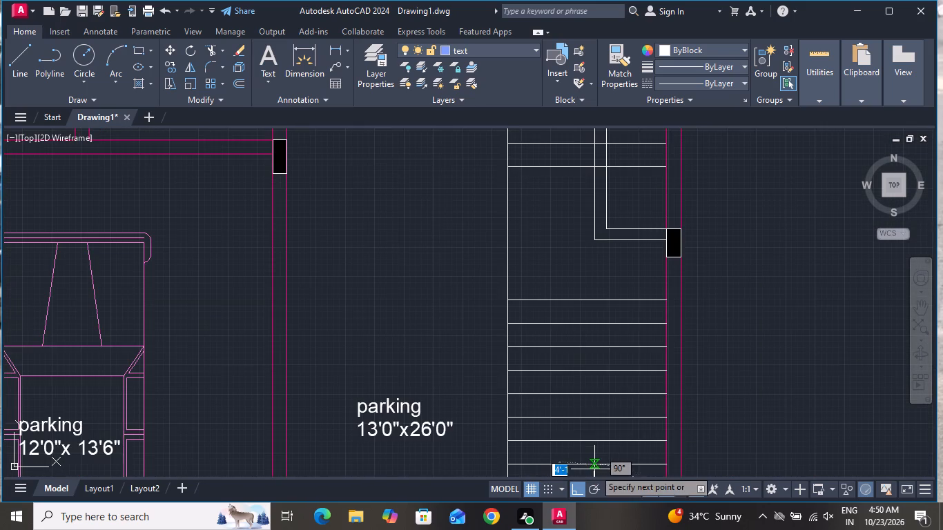
pyautogui.scroll(1, 581, 363)
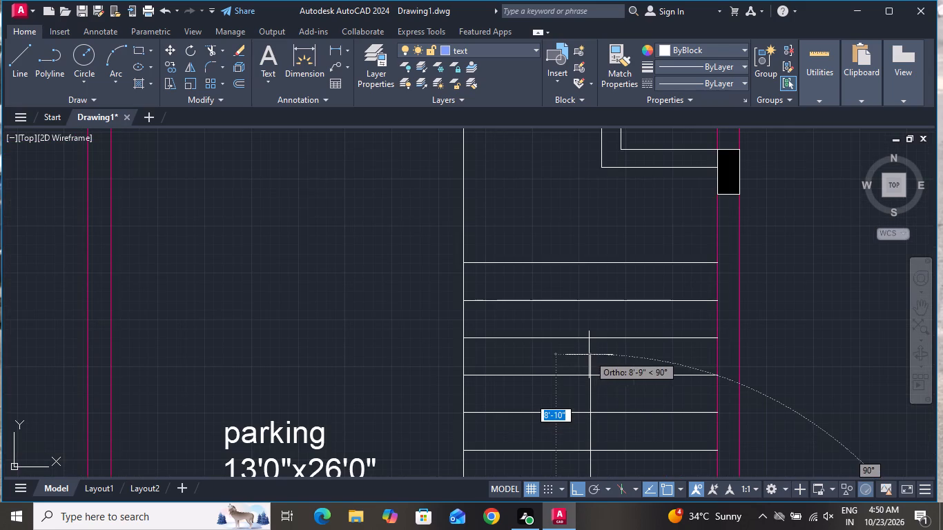
pyautogui.click(589, 354)
# Draw a triangular arrowhead pointing up the flight at the shaft's upper end, with a base about 2' wide.
pyautogui.click(544, 360)
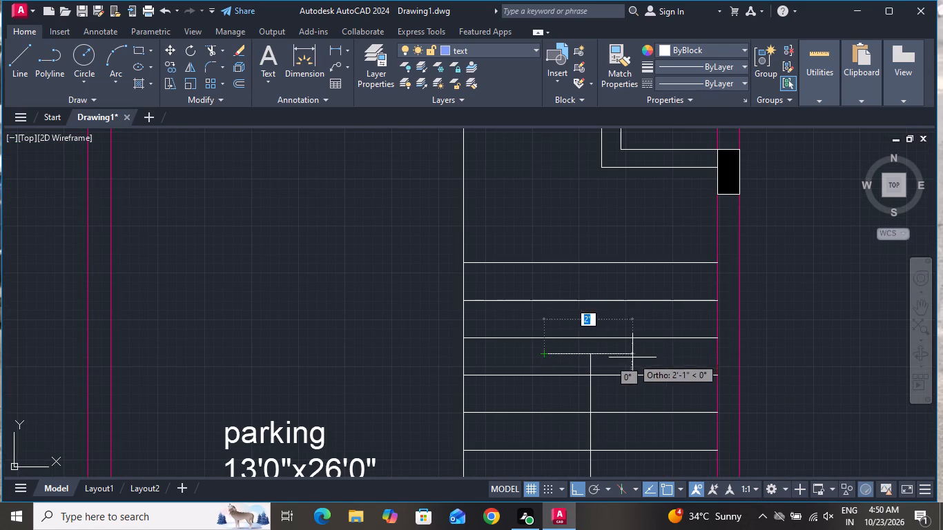
pyautogui.click(628, 356)
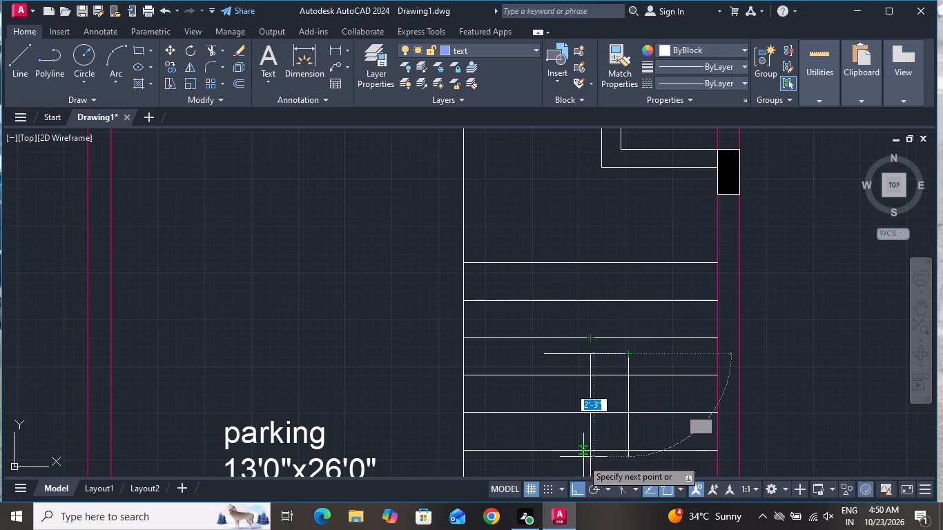
pyautogui.click(576, 481)
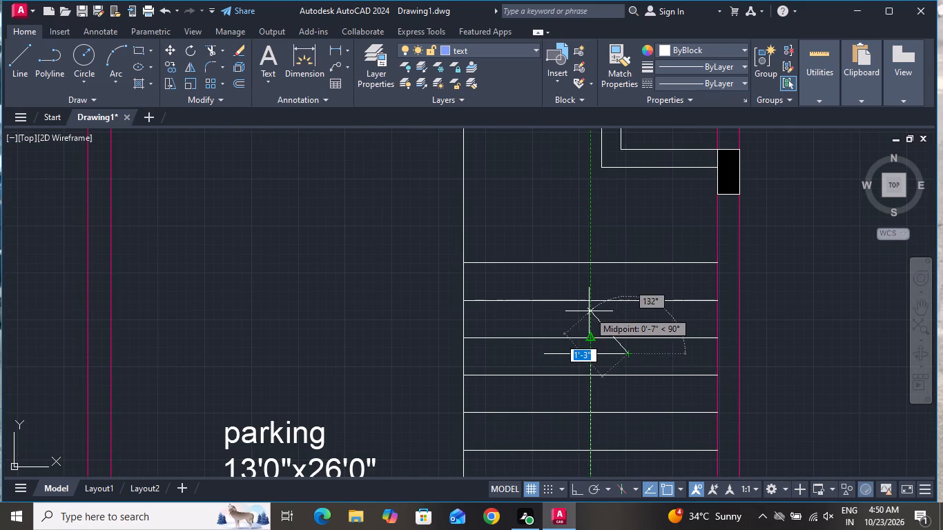
pyautogui.click(589, 311)
pyautogui.click(546, 357)
pyautogui.rightClick(546, 357)
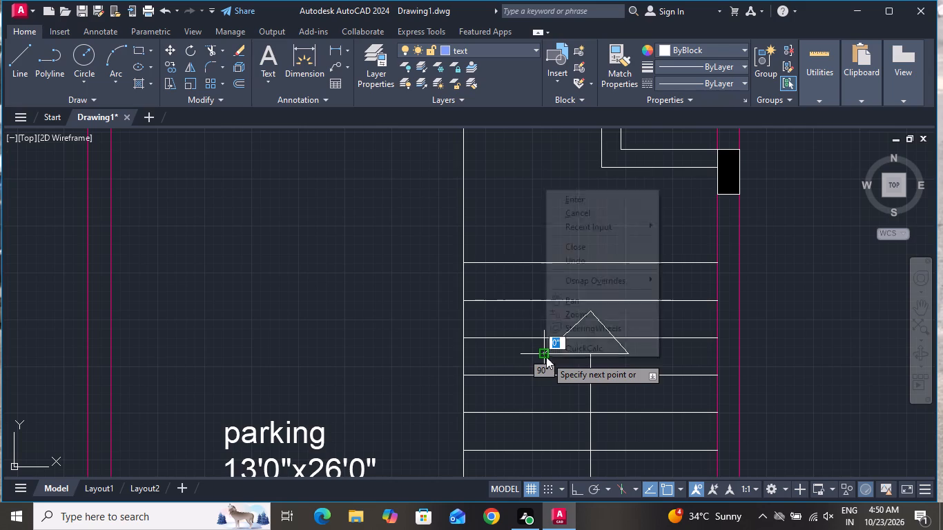
pyautogui.click(594, 208)
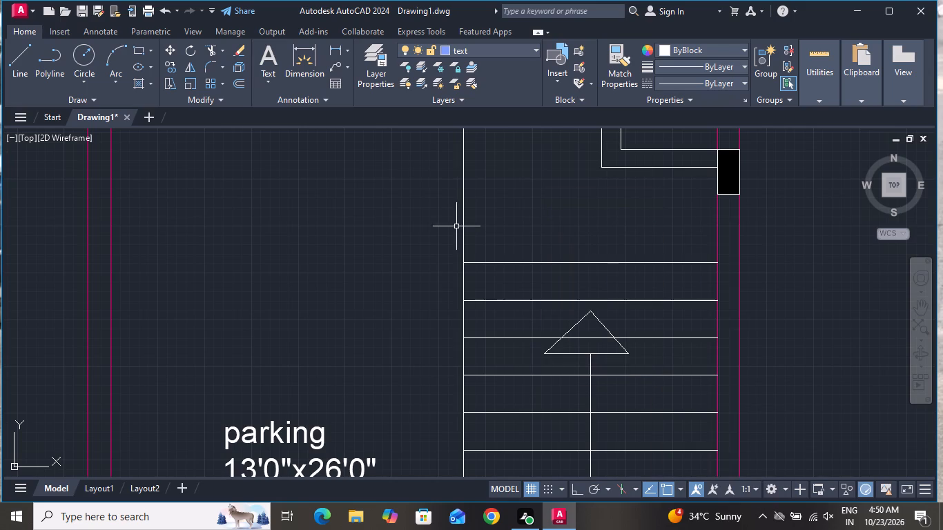
# Trim away the part of the stair tread line that lies inside the arrowhead.
pyautogui.click(207, 46)
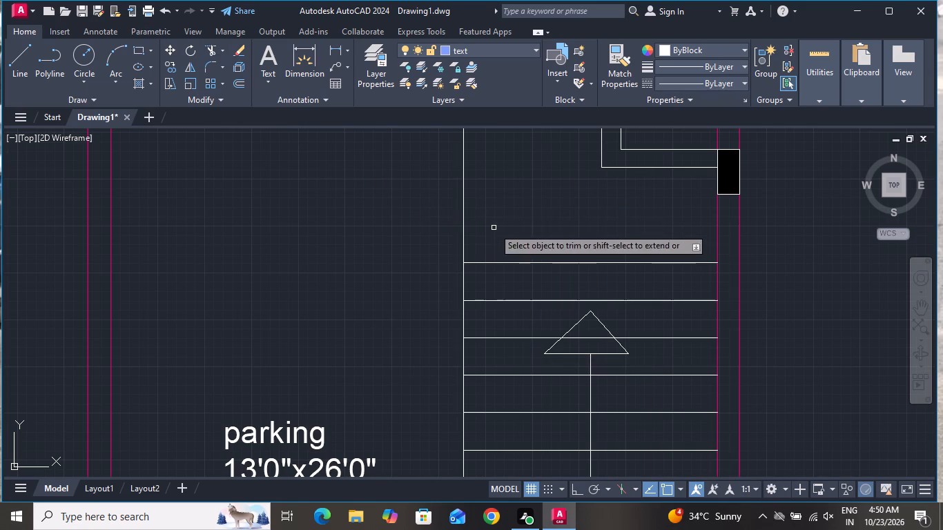
pyautogui.scroll(1, 613, 295)
pyautogui.click(588, 357)
pyautogui.click(583, 376)
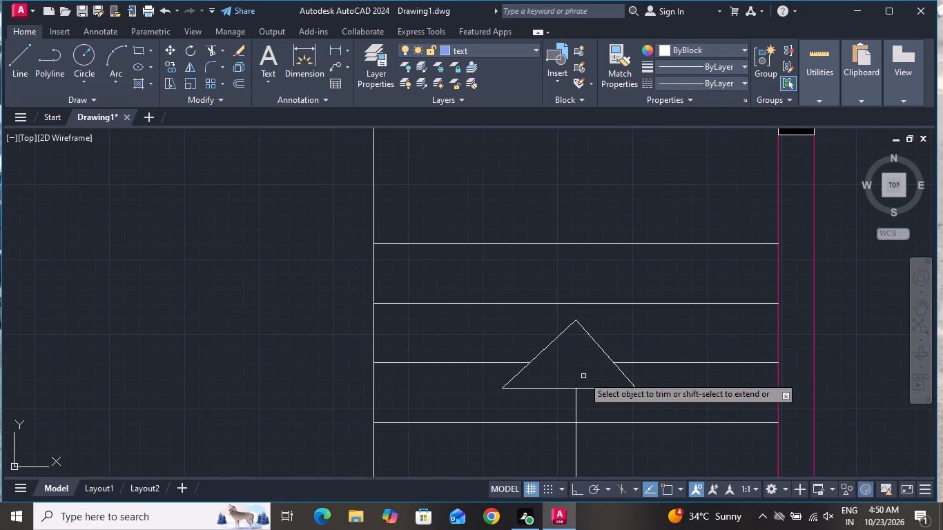
pyautogui.rightClick(639, 313)
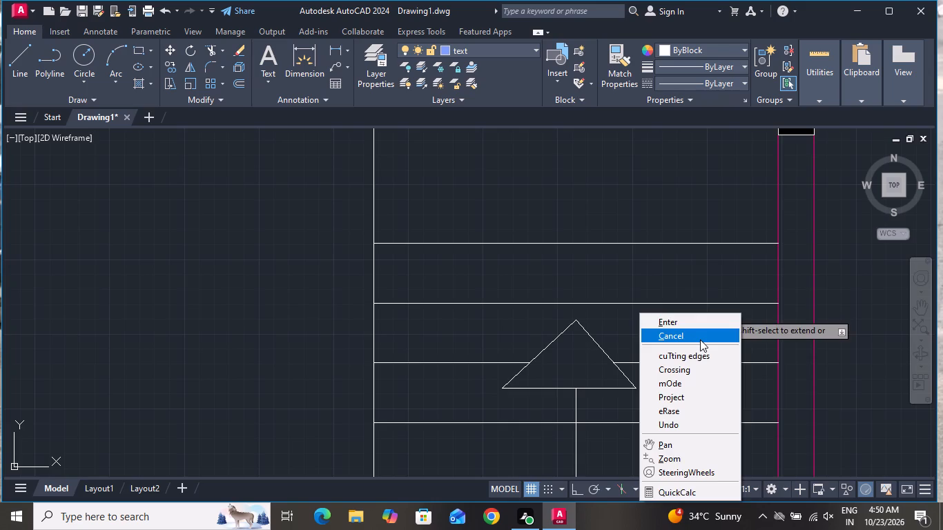
pyautogui.click(700, 340)
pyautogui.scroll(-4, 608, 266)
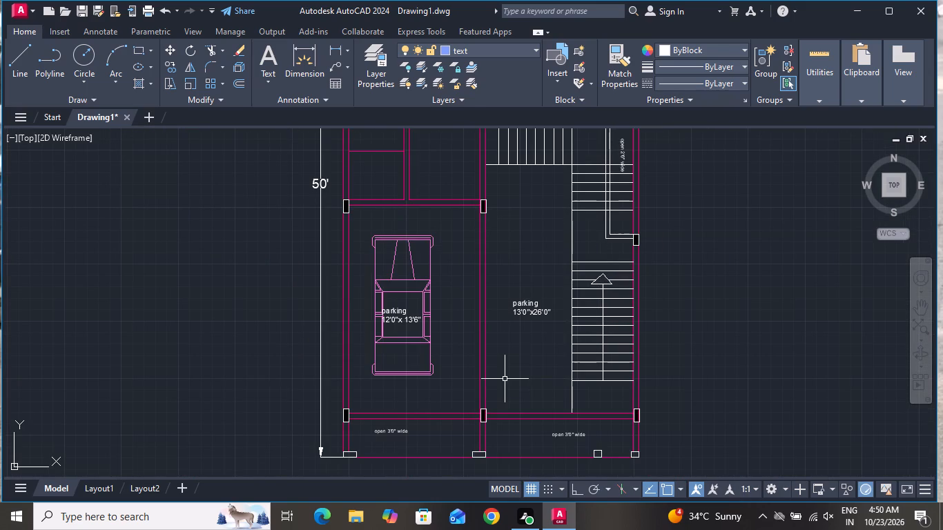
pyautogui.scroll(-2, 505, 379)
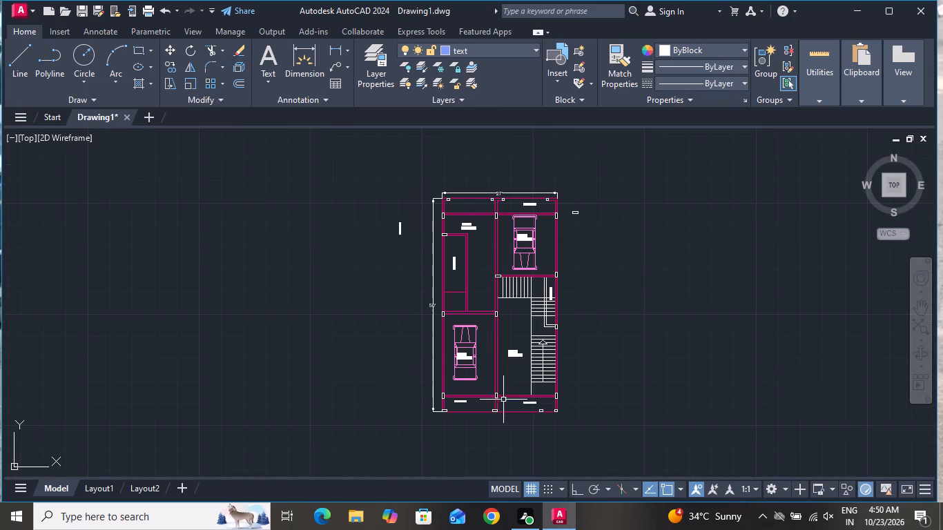
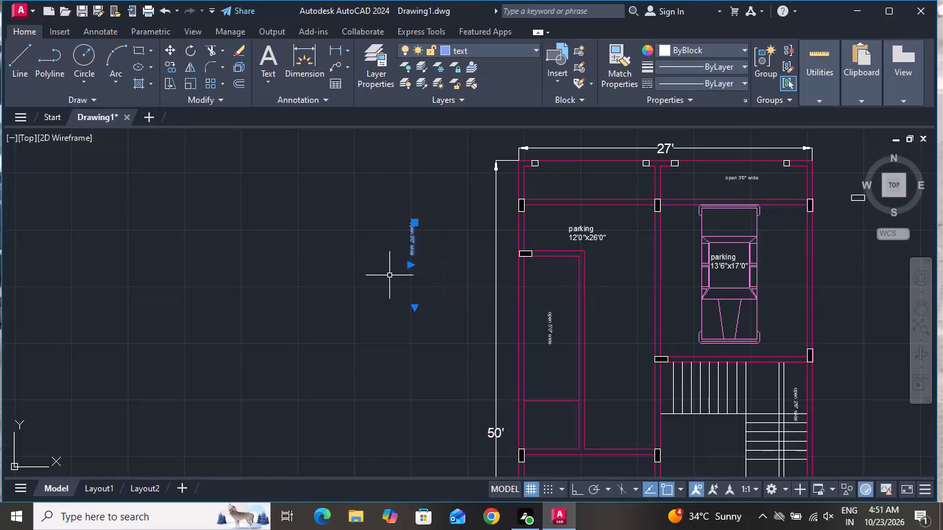
# Delete the leftover vertical opening label and the spare column rectangle lying outside the floor plan.
pyautogui.press('Delete')
pyautogui.scroll(-2, 373, 276)
pyautogui.scroll(2, 572, 241)
pyautogui.click(572, 241)
pyautogui.click(516, 278)
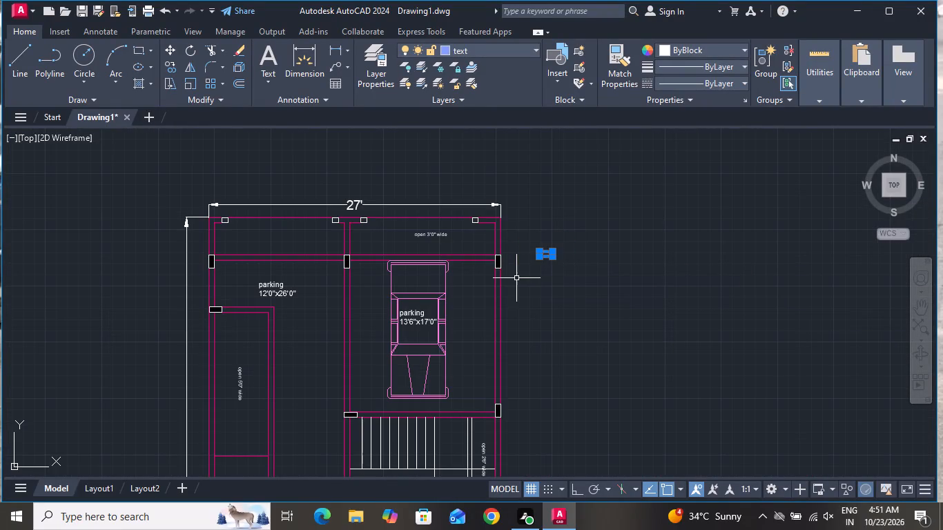
pyautogui.press('Delete')
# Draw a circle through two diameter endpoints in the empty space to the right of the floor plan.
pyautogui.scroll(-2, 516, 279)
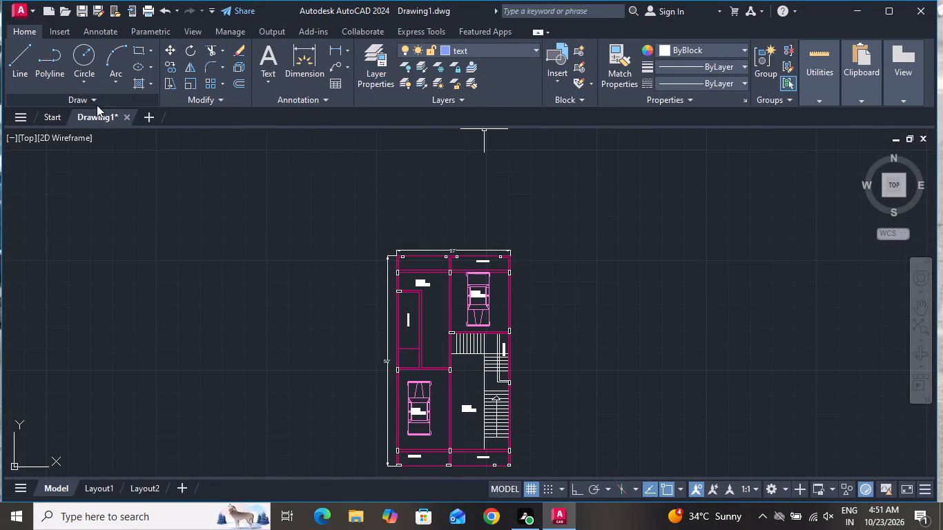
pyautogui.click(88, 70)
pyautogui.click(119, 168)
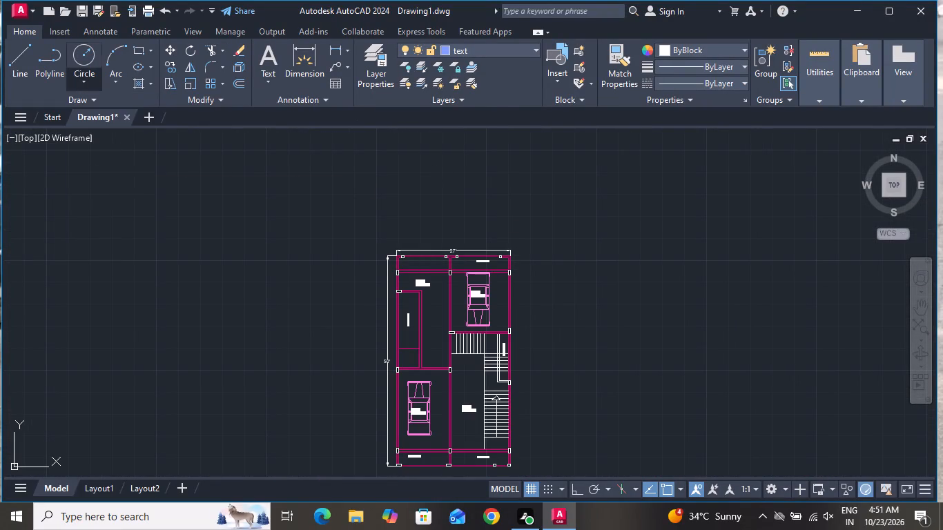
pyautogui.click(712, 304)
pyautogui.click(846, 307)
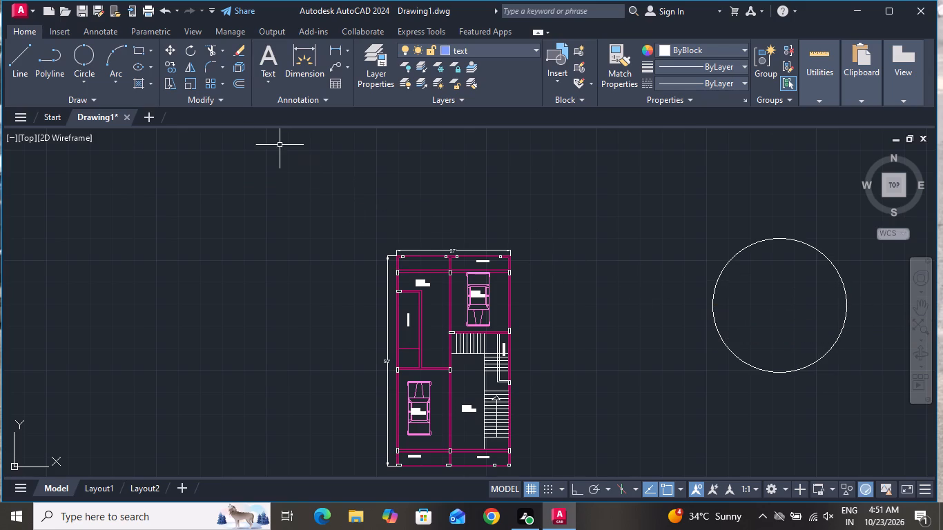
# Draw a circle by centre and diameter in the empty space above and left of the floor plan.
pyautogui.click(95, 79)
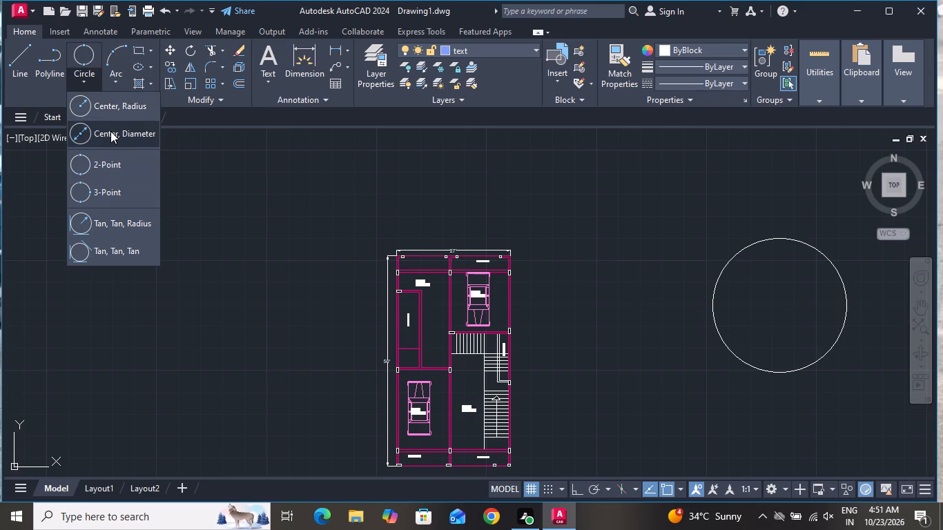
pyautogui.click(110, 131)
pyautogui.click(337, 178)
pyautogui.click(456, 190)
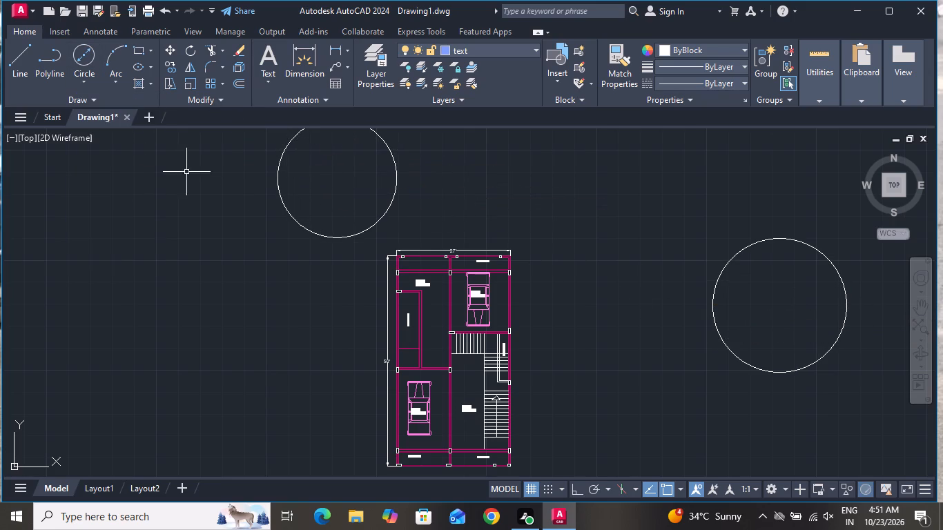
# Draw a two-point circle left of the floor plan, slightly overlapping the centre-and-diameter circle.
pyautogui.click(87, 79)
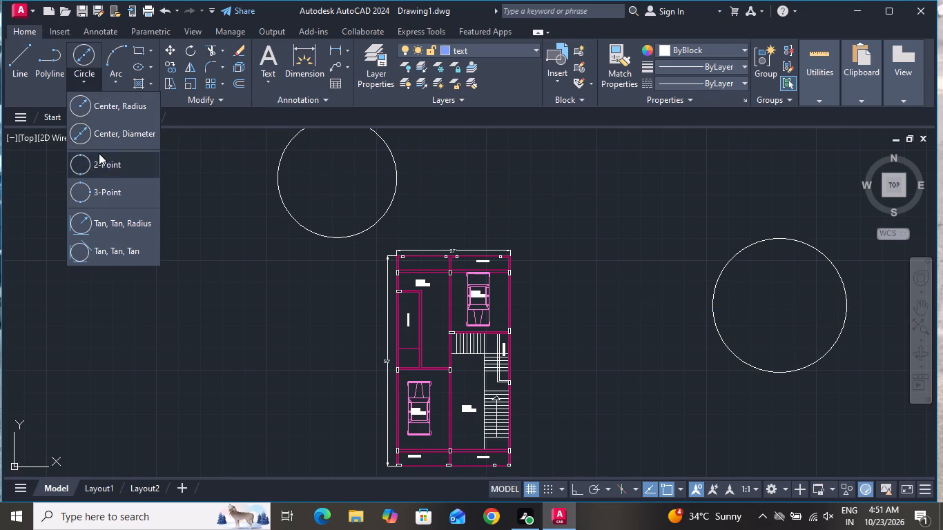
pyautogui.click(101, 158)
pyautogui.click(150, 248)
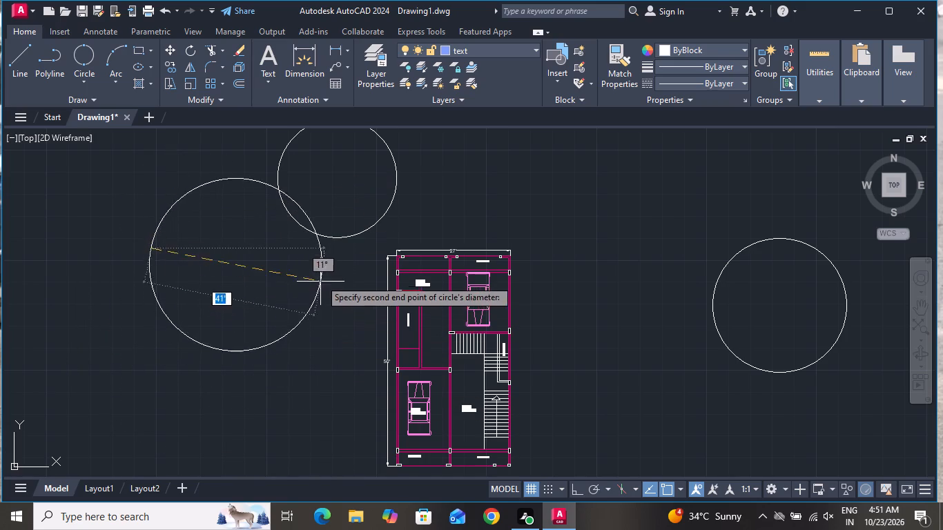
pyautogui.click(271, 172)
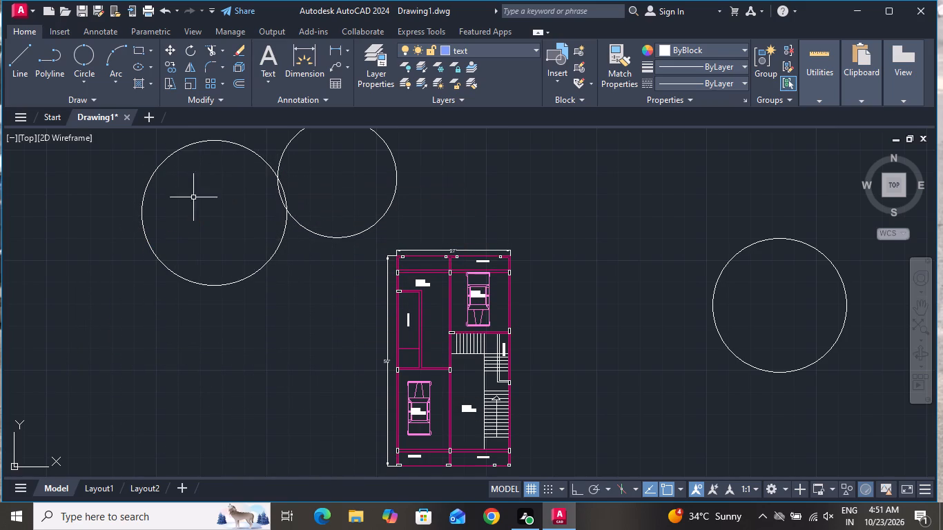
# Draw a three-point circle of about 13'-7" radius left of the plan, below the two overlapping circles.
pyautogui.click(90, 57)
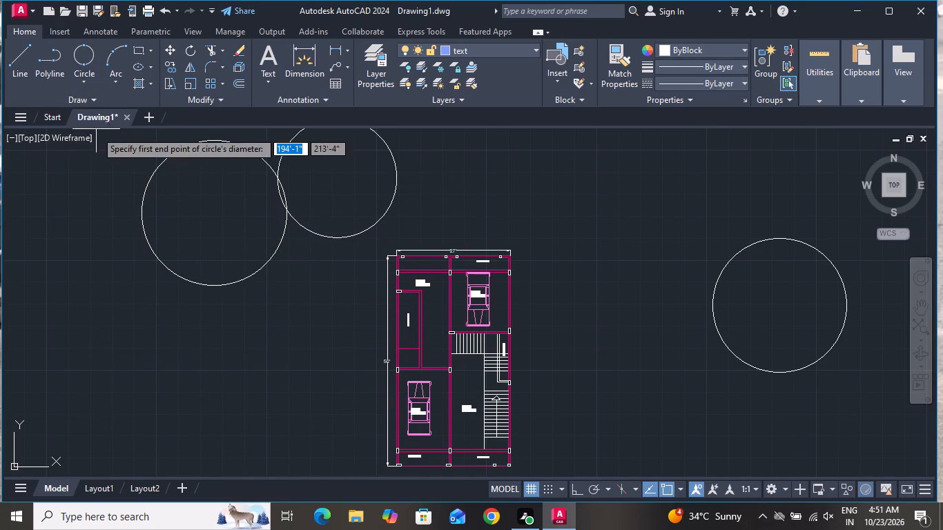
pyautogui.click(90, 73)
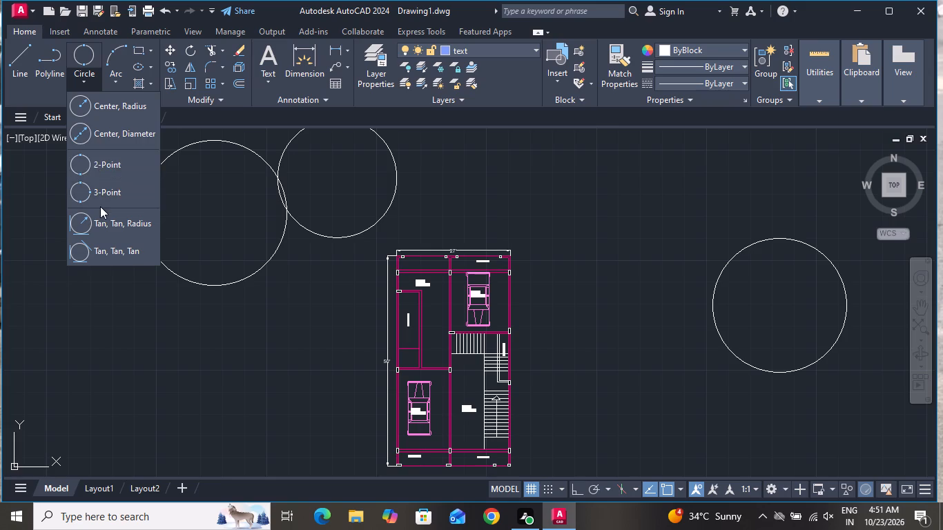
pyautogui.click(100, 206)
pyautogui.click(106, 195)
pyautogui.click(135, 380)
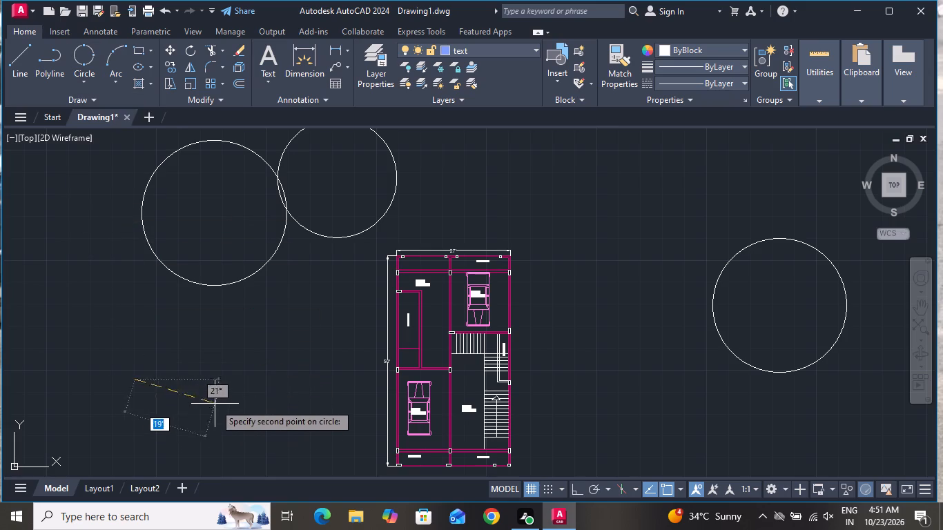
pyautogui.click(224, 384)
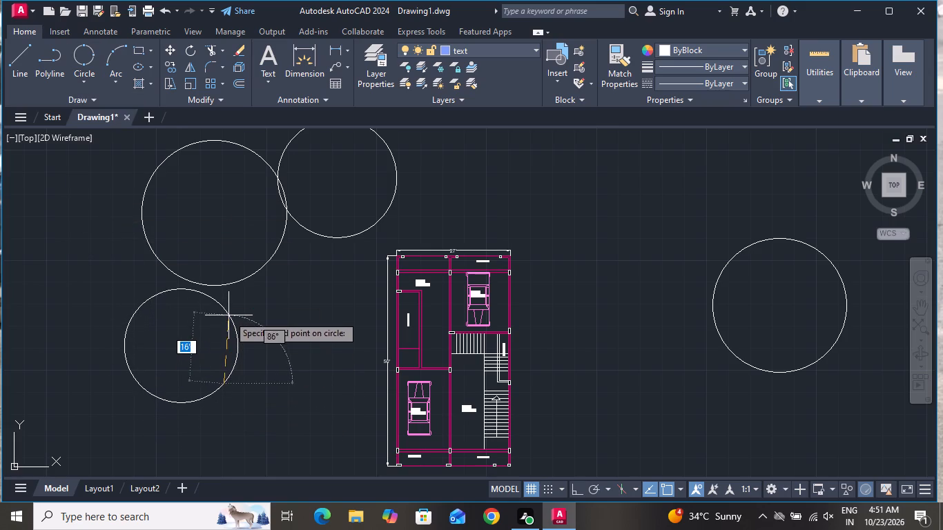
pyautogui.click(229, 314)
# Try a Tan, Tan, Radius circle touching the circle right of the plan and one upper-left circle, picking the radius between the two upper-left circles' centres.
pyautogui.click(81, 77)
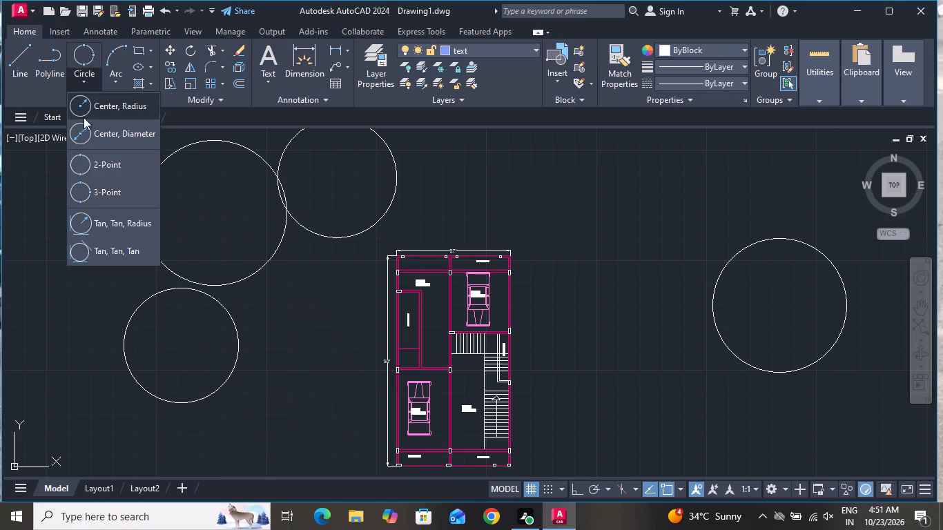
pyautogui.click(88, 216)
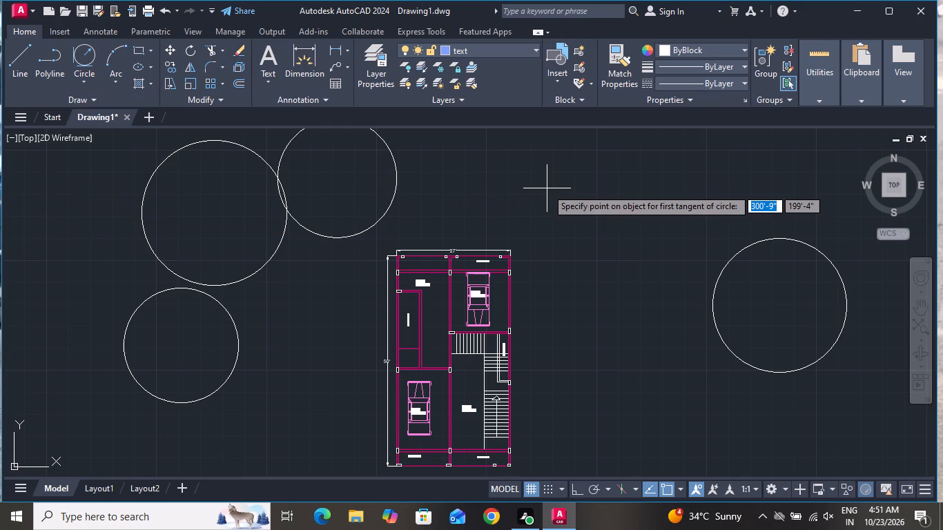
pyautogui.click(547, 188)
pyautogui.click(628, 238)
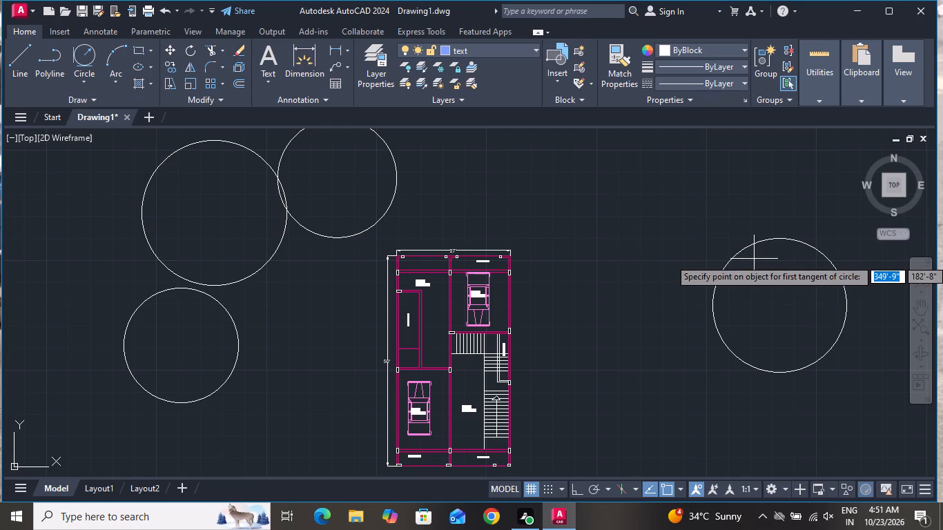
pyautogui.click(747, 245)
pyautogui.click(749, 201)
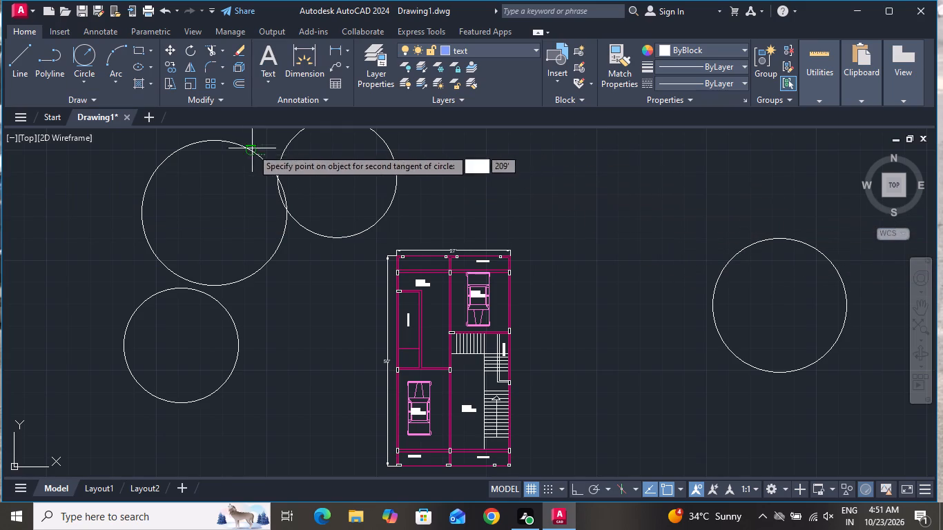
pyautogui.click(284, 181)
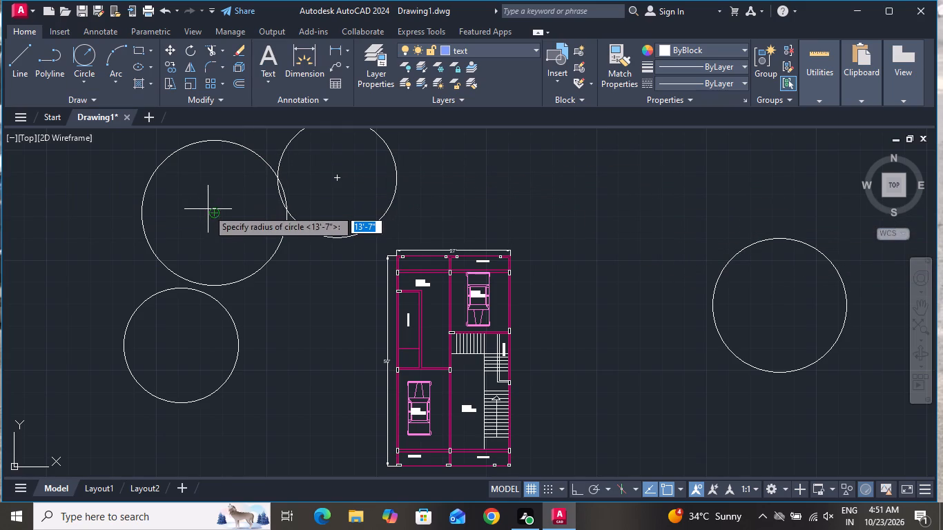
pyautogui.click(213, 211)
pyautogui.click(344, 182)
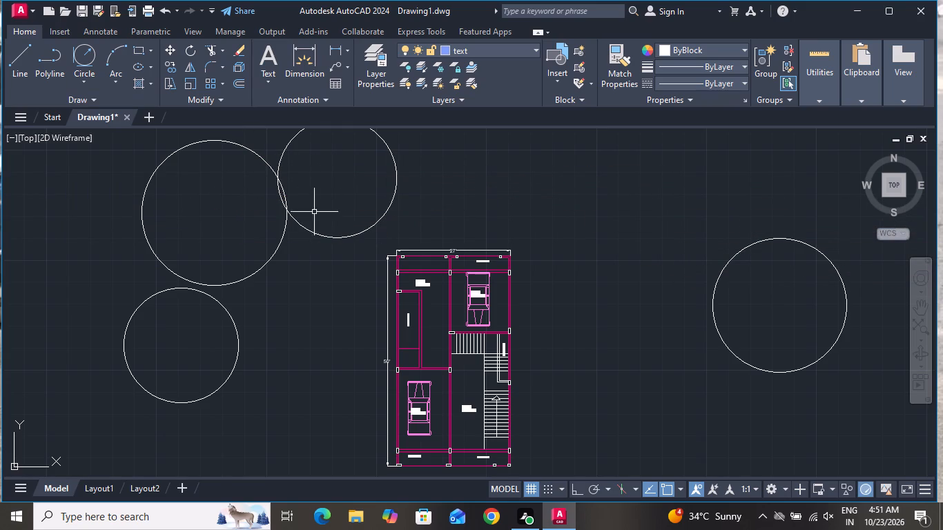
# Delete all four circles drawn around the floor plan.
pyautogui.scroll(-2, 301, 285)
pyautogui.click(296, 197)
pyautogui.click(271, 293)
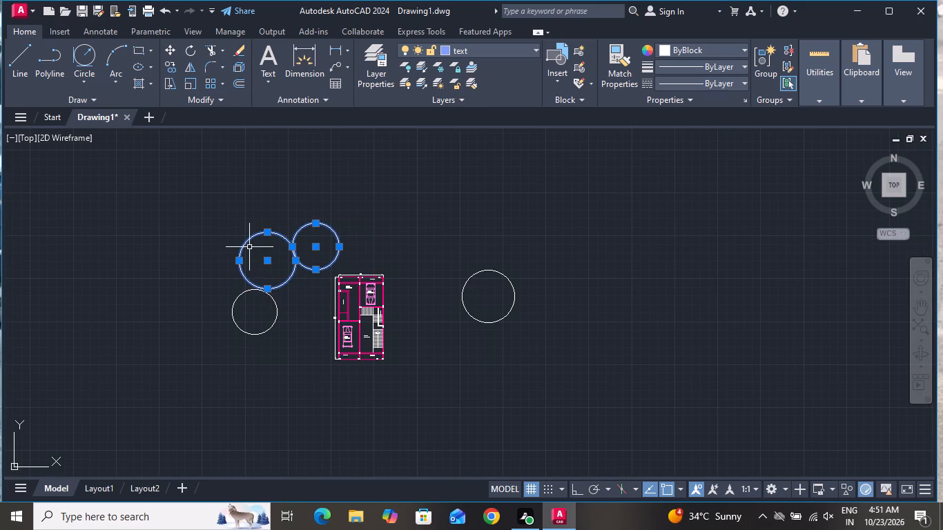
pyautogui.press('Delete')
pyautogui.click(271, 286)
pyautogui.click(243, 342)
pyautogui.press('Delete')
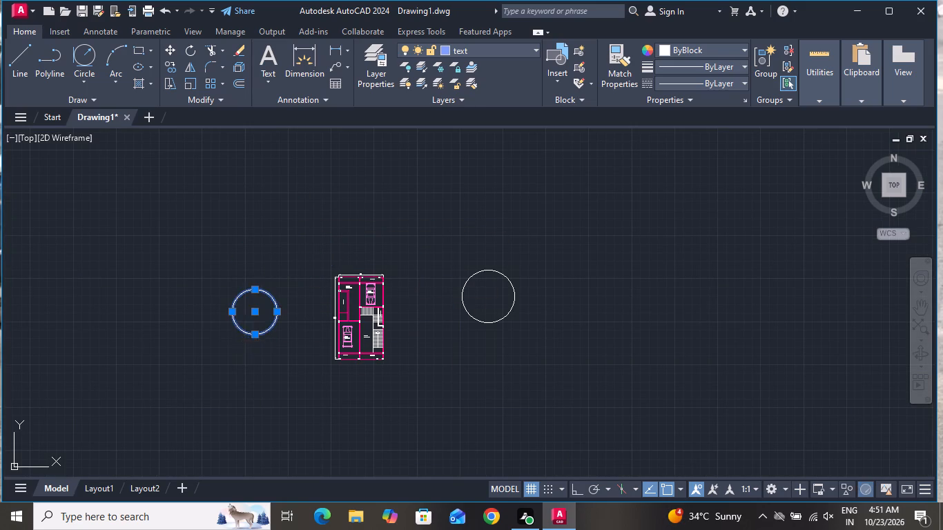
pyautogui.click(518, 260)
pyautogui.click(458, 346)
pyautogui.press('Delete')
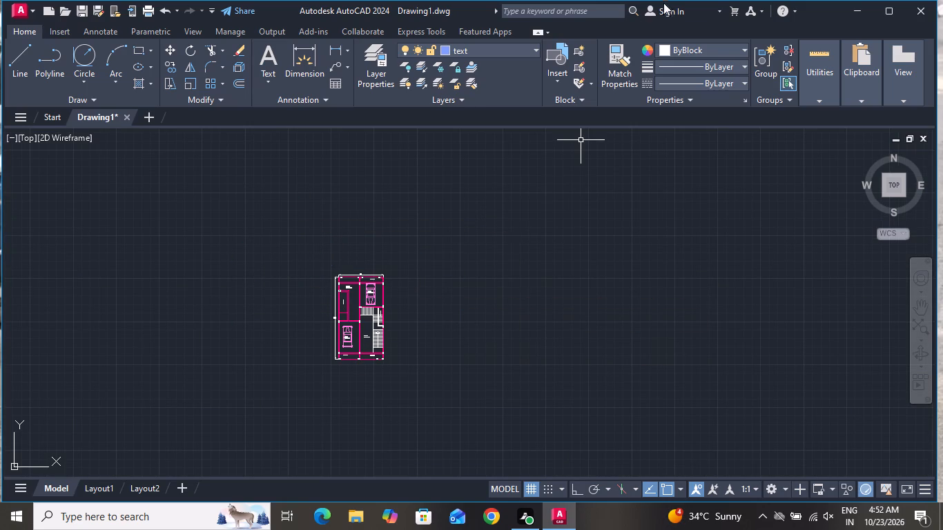
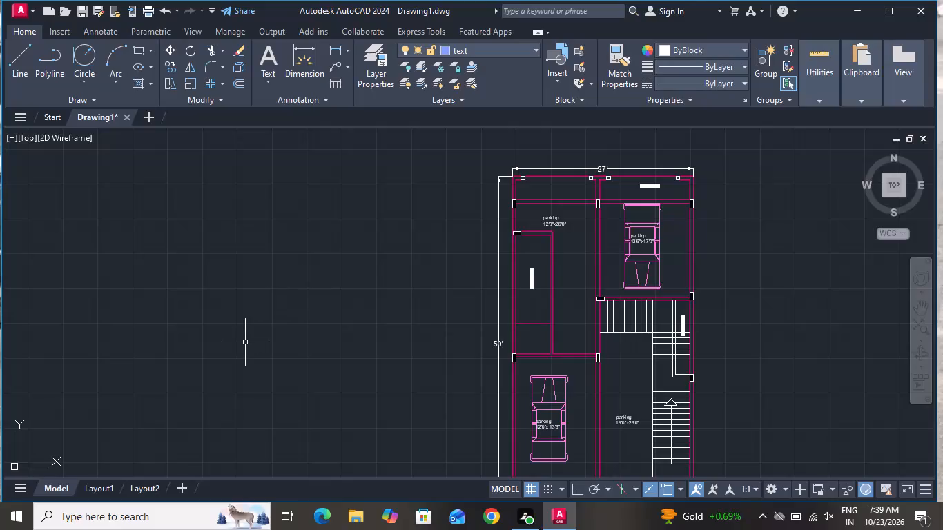
# Draw a closed 27' by 50' rectangular outline with orthogonal lines, to the right of the existing floor plan.
pyautogui.scroll(-3, 302, 304)
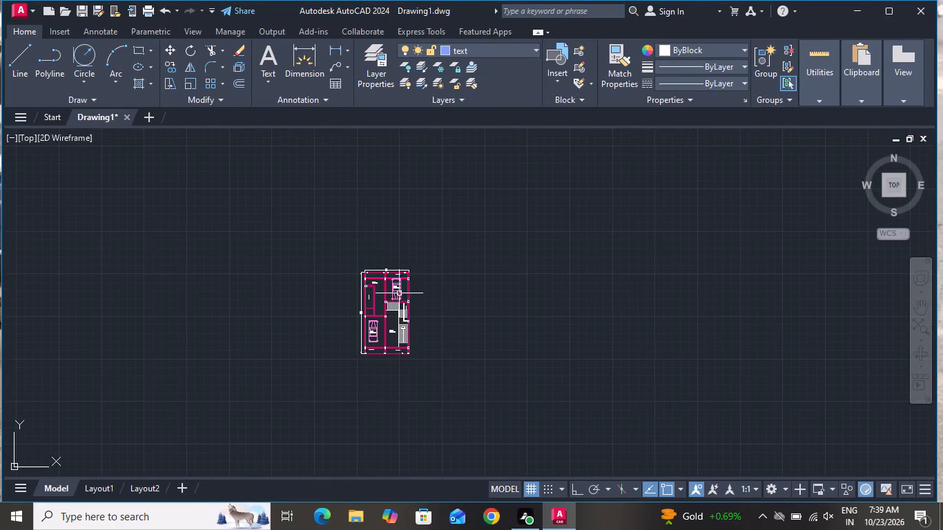
pyautogui.scroll(2, 452, 324)
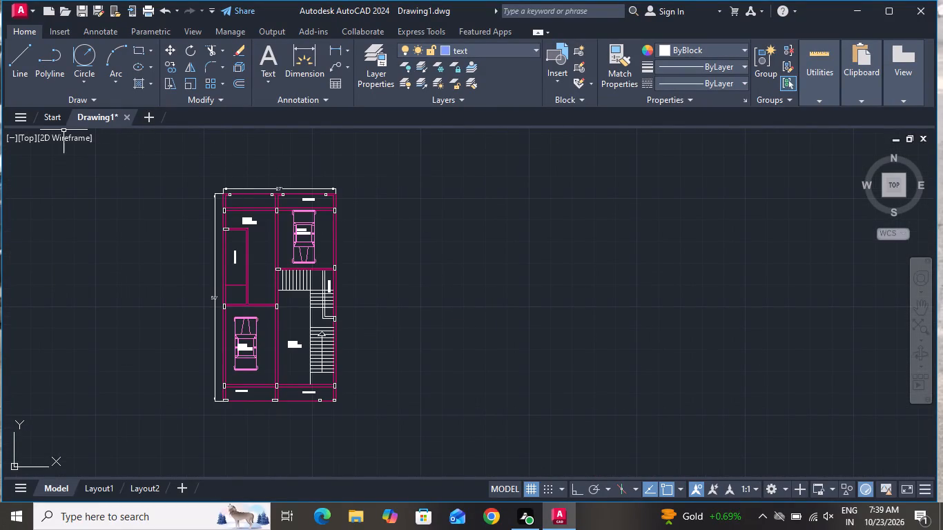
pyautogui.click(20, 49)
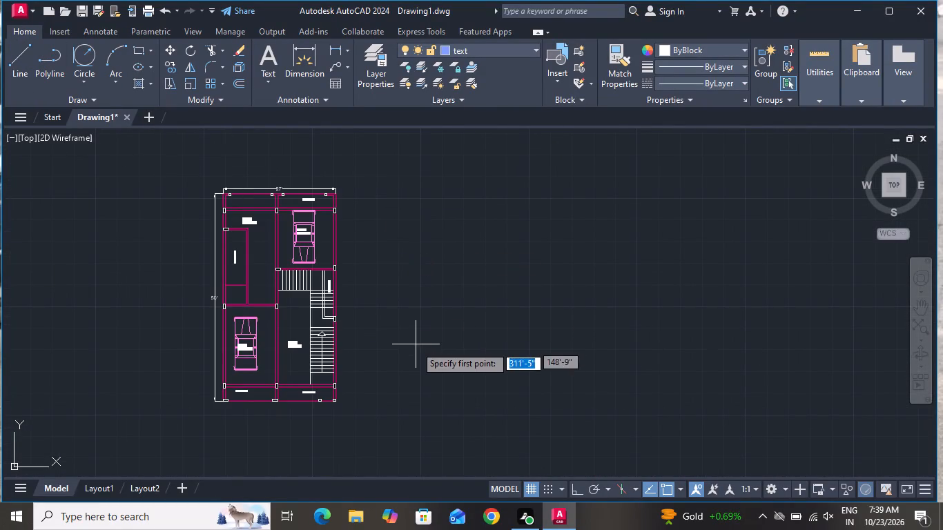
pyautogui.click(395, 391)
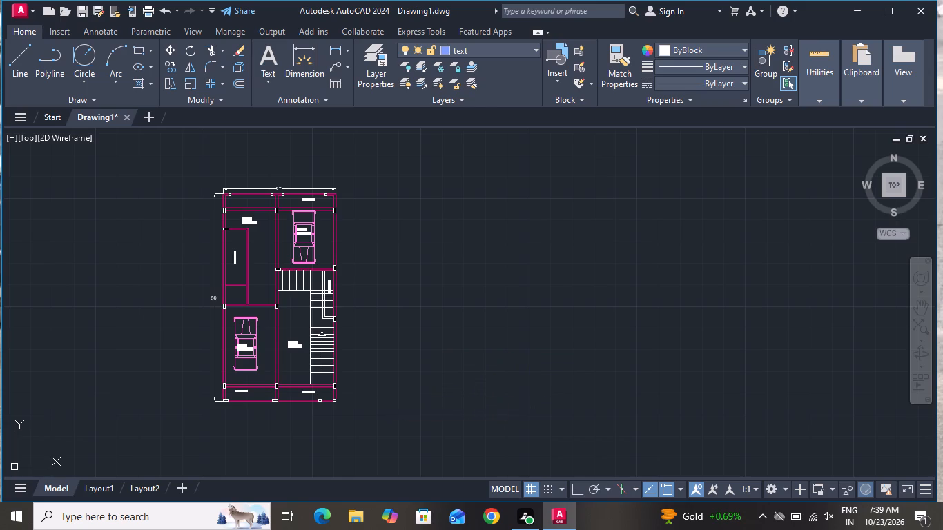
pyautogui.click(584, 489)
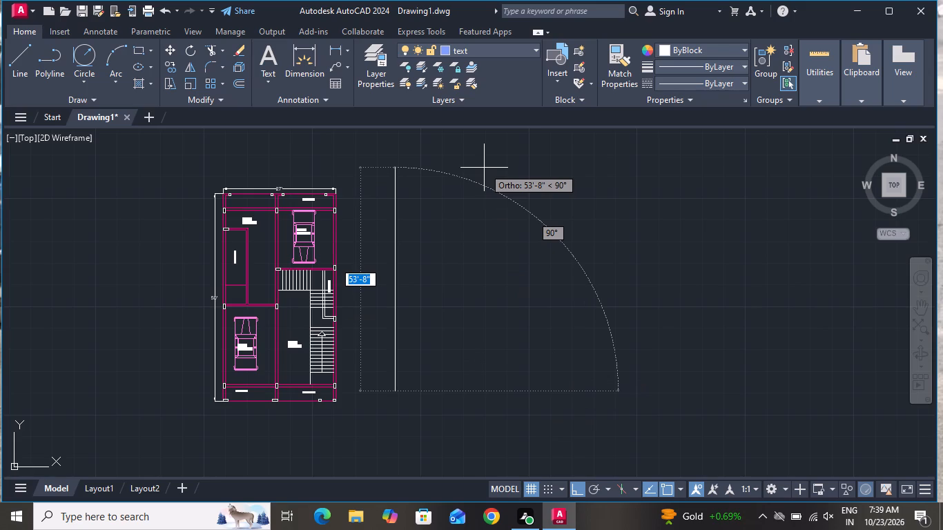
pyautogui.write("50'")
pyautogui.press('Return')
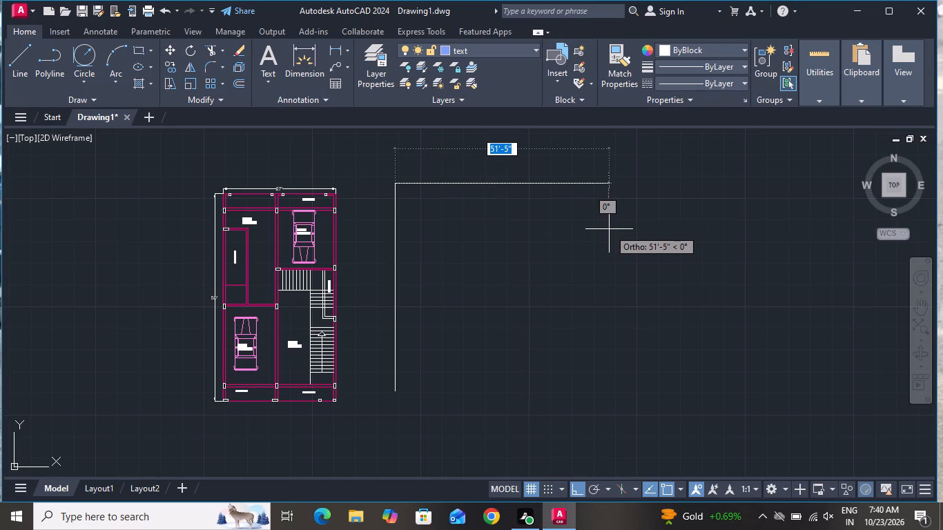
pyautogui.write("27'")
pyautogui.press('Return')
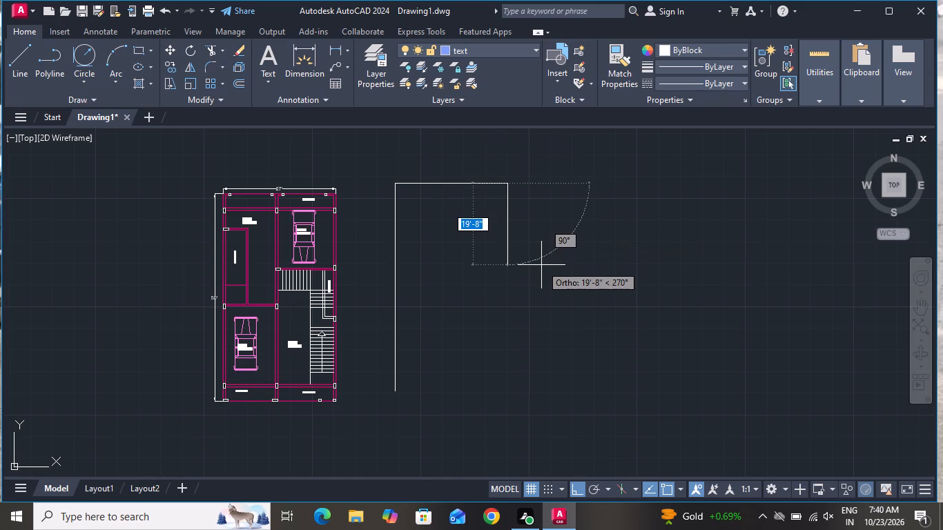
pyautogui.write("50'")
pyautogui.press('Return')
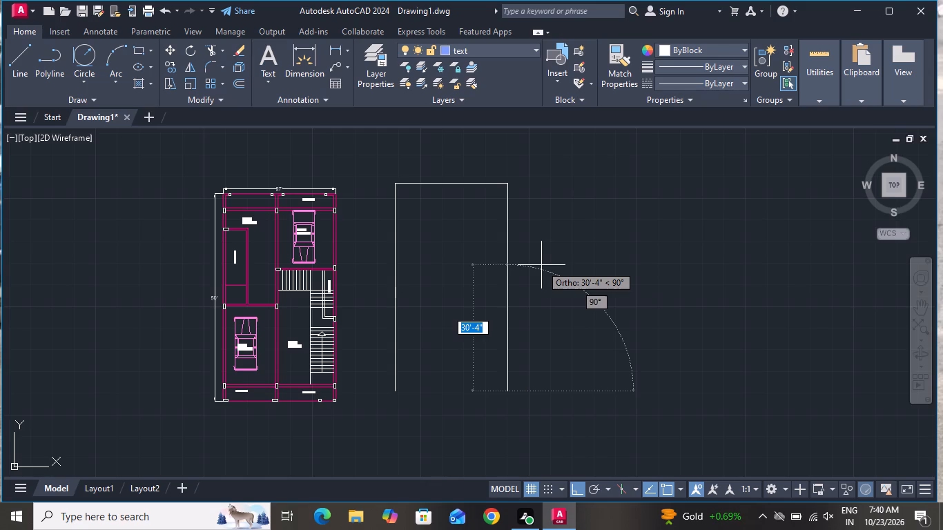
pyautogui.write("27'")
pyautogui.press('Return')
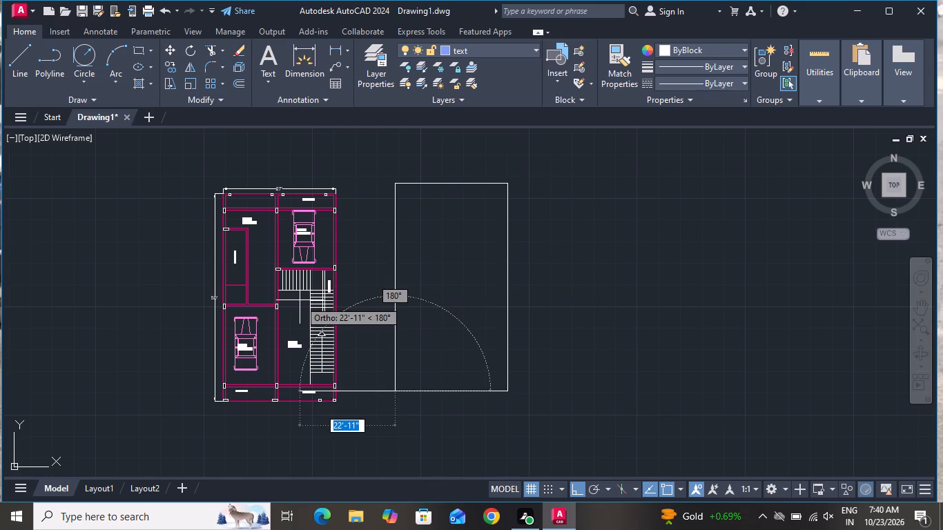
pyautogui.rightClick(318, 206)
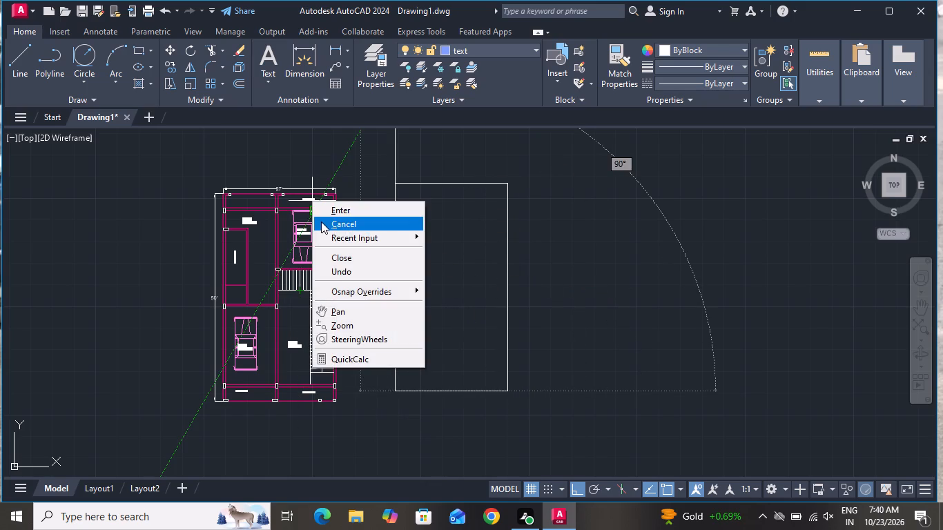
pyautogui.click(322, 222)
# Offset all four sides of the new outline 6" inward to form the exterior walls.
pyautogui.press('o')
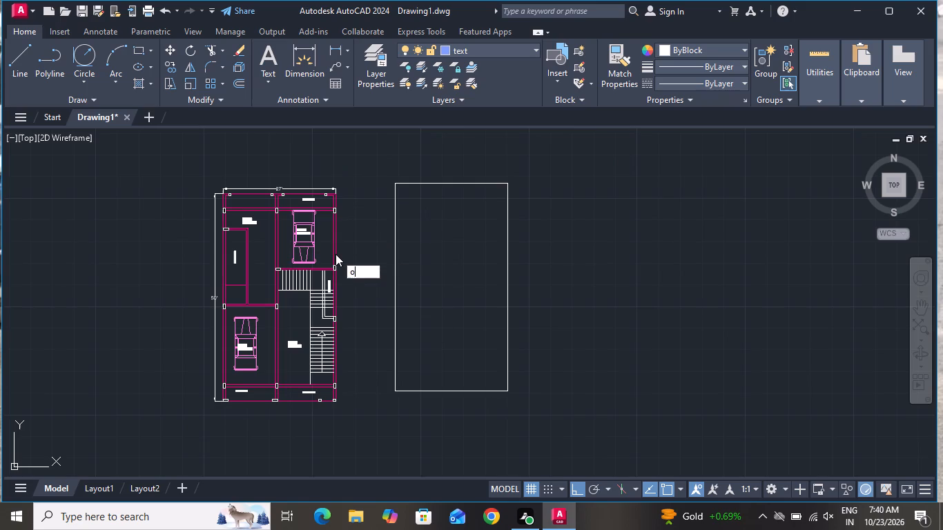
pyautogui.press('space')
pyautogui.press('6')
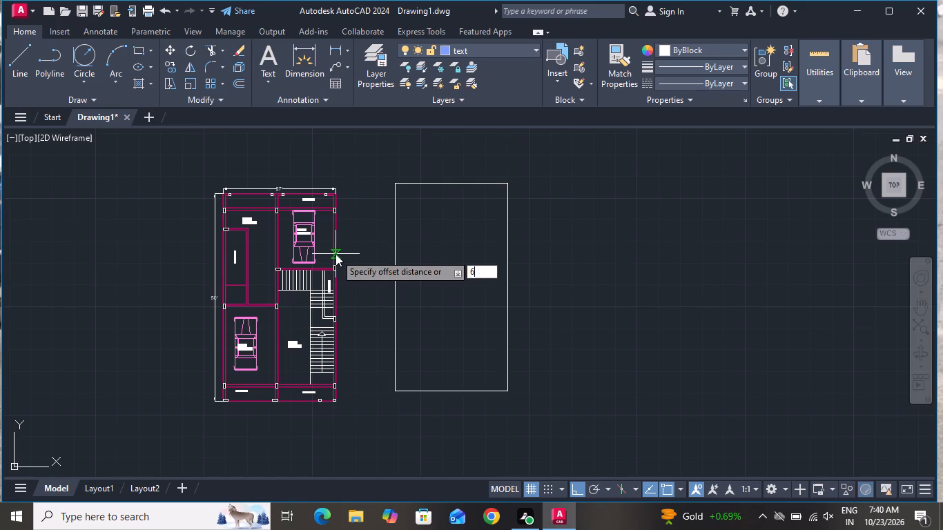
pyautogui.hotkey('shift', '"')
pyautogui.press('Return')
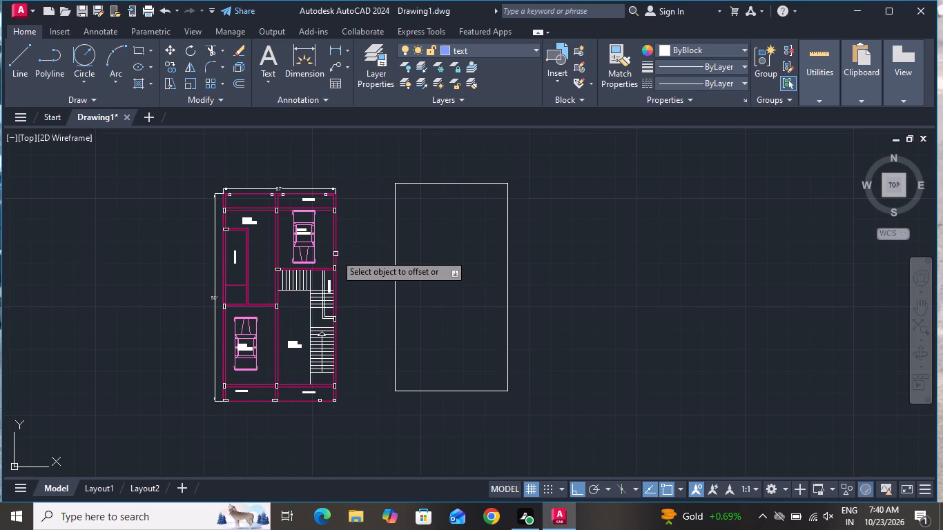
pyautogui.click(455, 184)
pyautogui.click(447, 239)
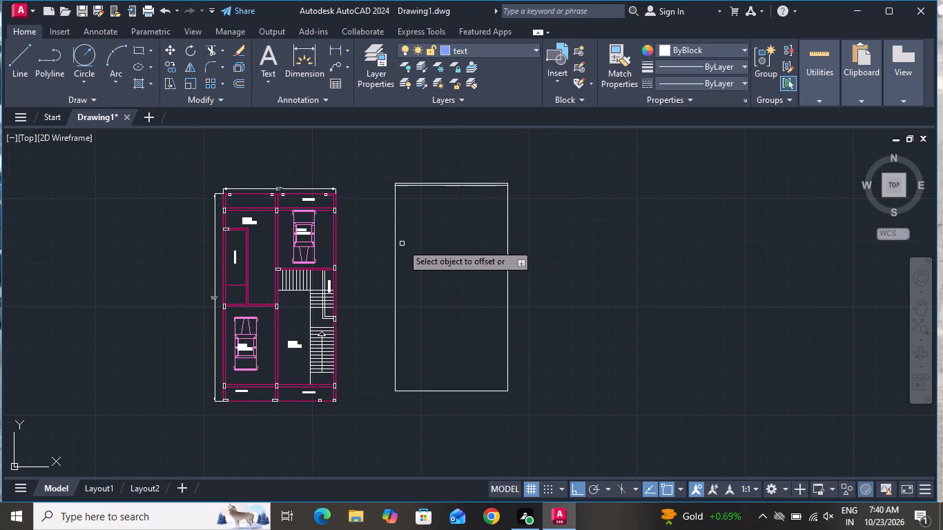
pyautogui.click(395, 246)
pyautogui.click(414, 246)
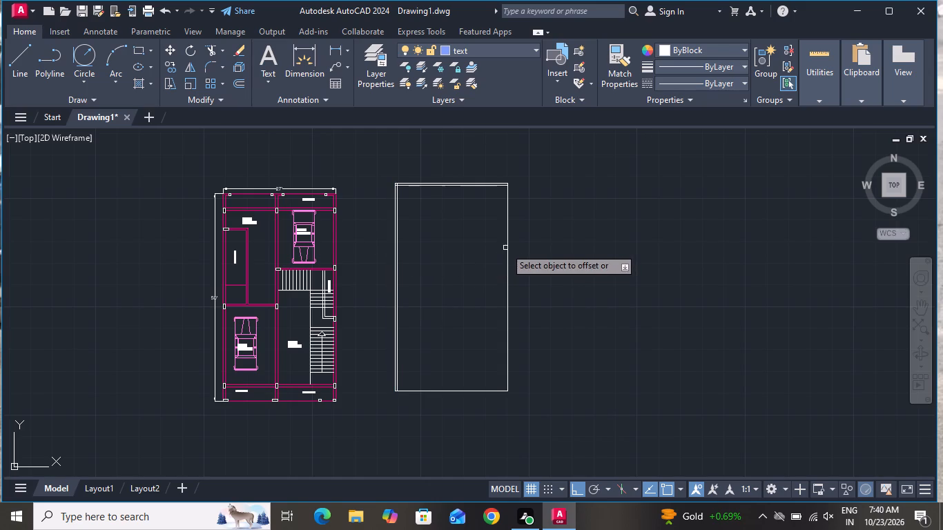
pyautogui.click(508, 248)
pyautogui.click(465, 249)
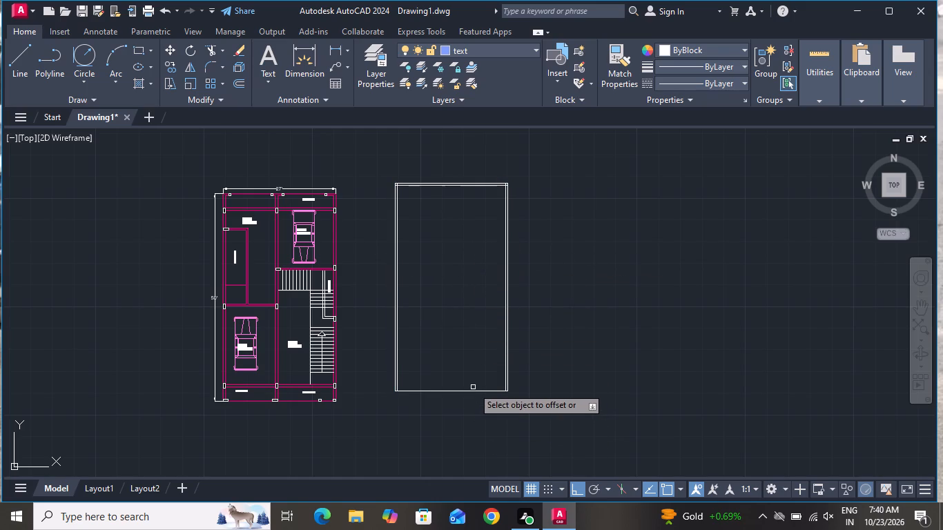
pyautogui.click(471, 393)
pyautogui.click(467, 366)
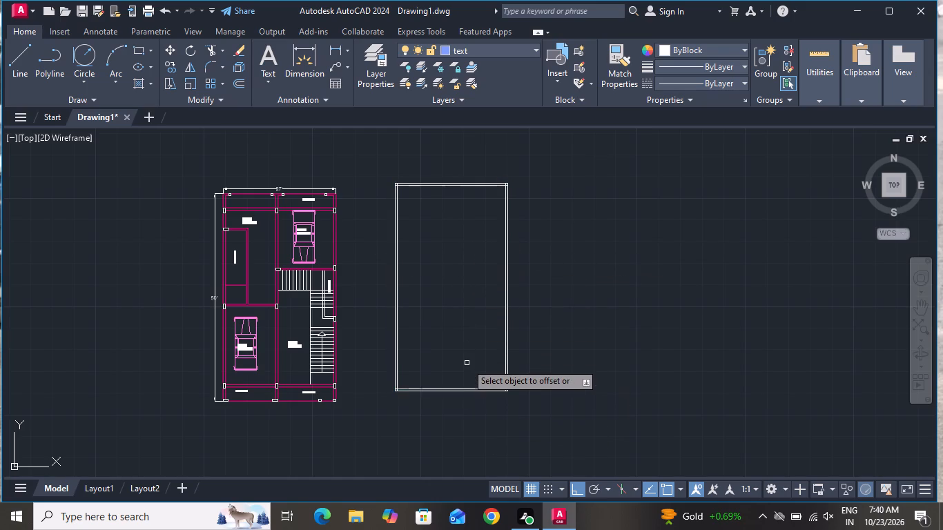
pyautogui.rightClick(470, 362)
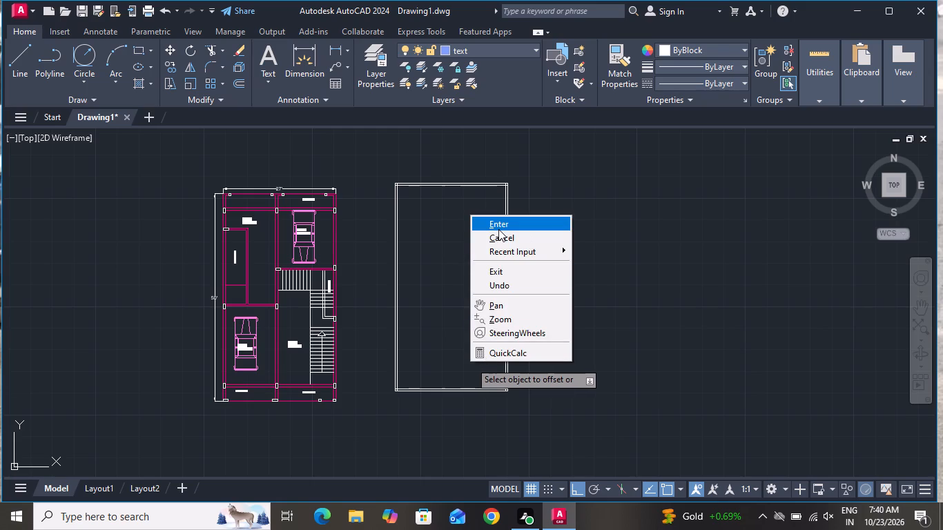
pyautogui.click(498, 228)
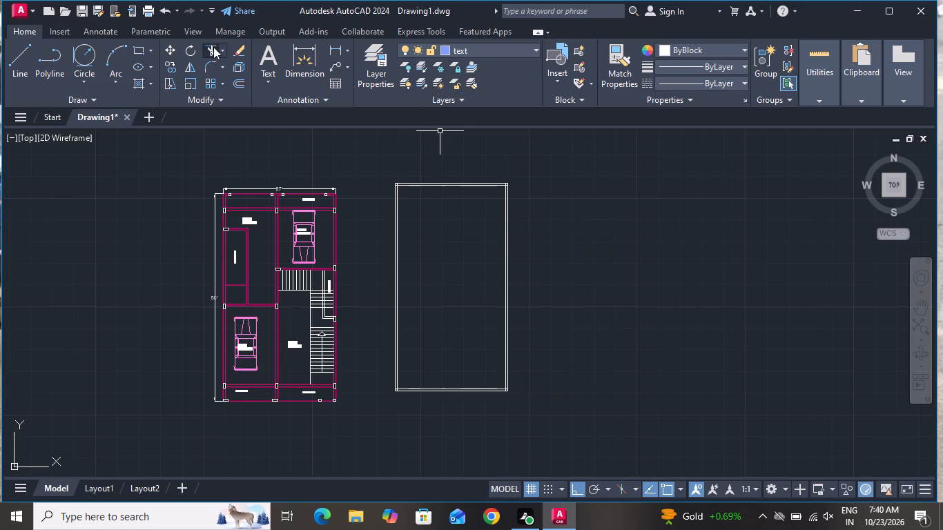
# Trim the overlapping inner wall line ends at the new outline's upper-left corner.
pyautogui.click(208, 46)
pyautogui.scroll(4, 389, 175)
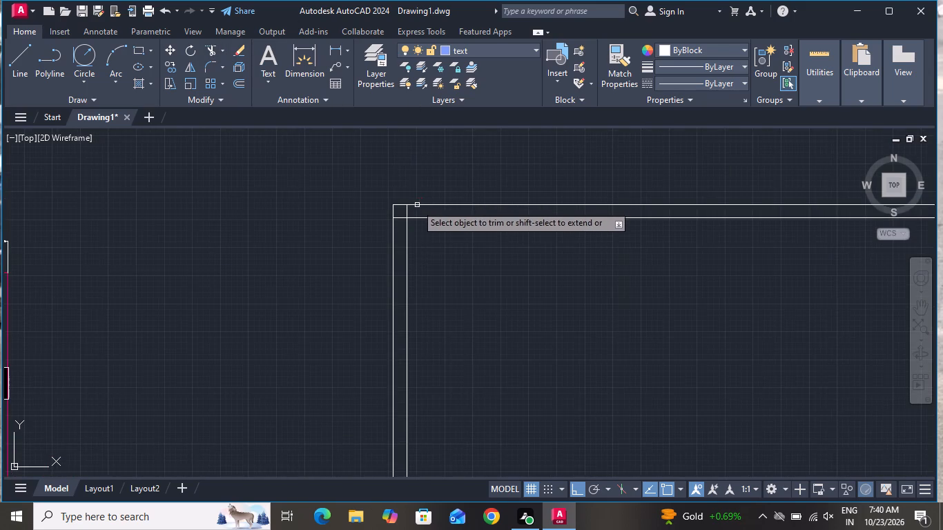
pyautogui.scroll(4, 409, 208)
pyautogui.click(398, 215)
pyautogui.click(362, 219)
pyautogui.click(352, 226)
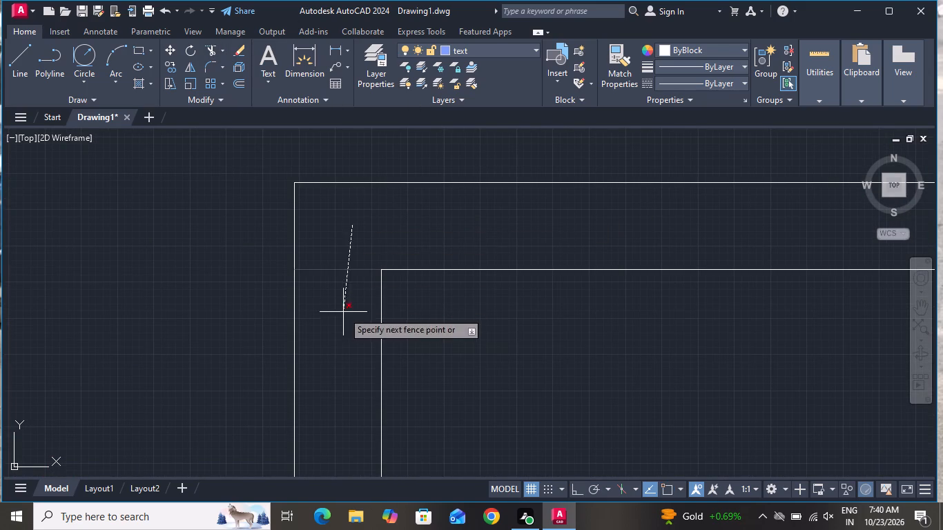
pyautogui.click(343, 312)
# Trim the overlapping inner wall line ends at the new outline's upper-right corner.
pyautogui.scroll(-3, 357, 275)
pyautogui.scroll(-2, 465, 250)
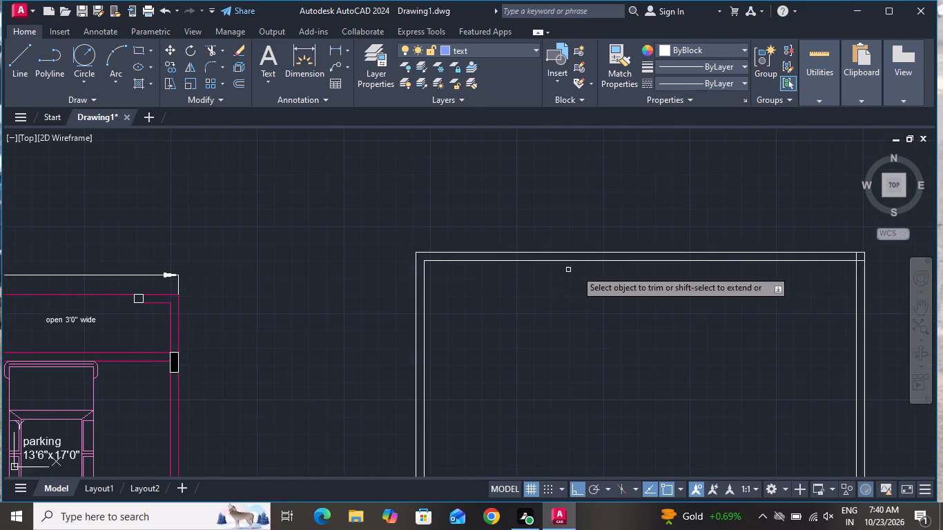
pyautogui.scroll(-1, 837, 278)
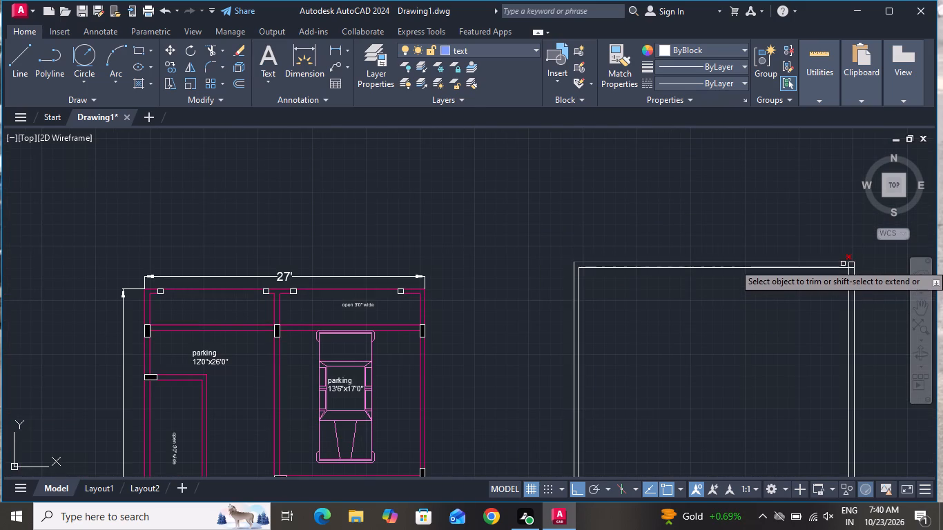
pyautogui.scroll(5, 849, 262)
pyautogui.click(839, 281)
pyautogui.click(779, 300)
pyautogui.click(832, 293)
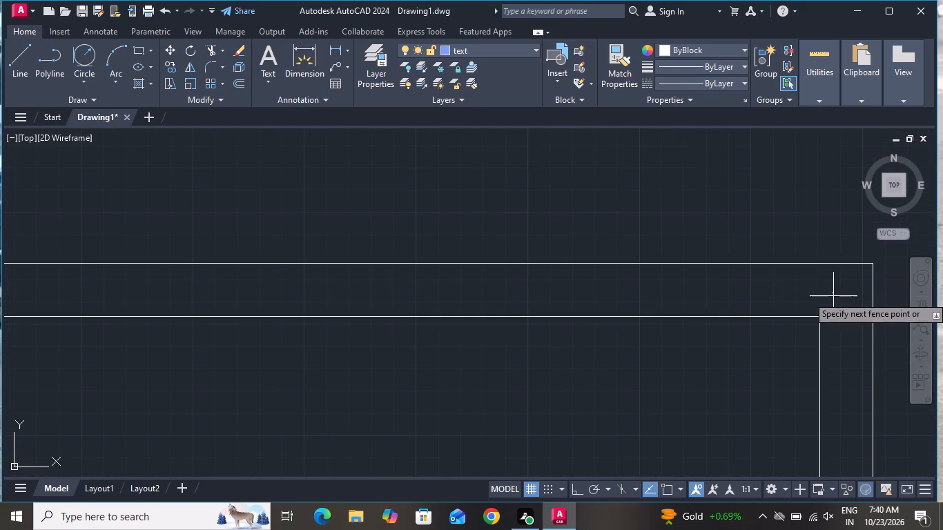
pyautogui.click(844, 344)
# Trim the overlapping inner wall line ends at the new outline's lower-left corner.
pyautogui.scroll(-4, 665, 190)
pyautogui.scroll(-3, 518, 255)
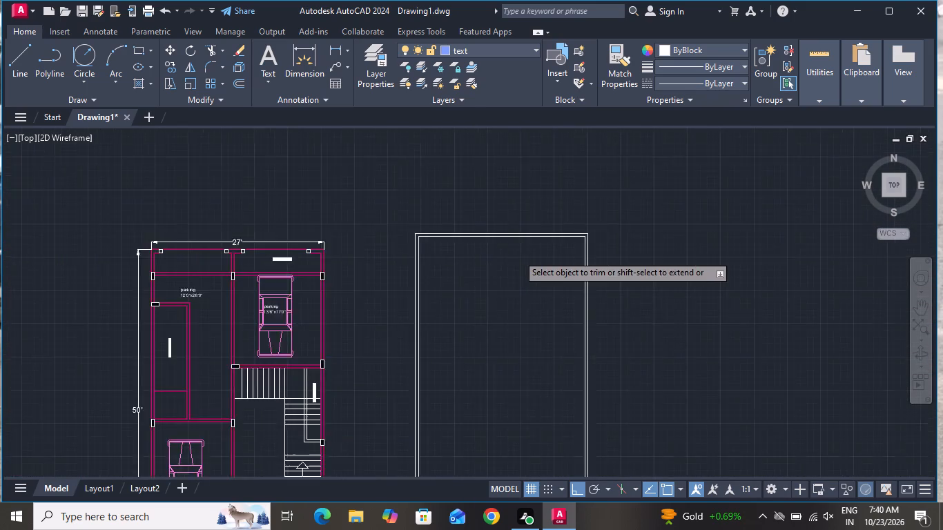
pyautogui.scroll(3, 441, 466)
pyautogui.scroll(2, 485, 357)
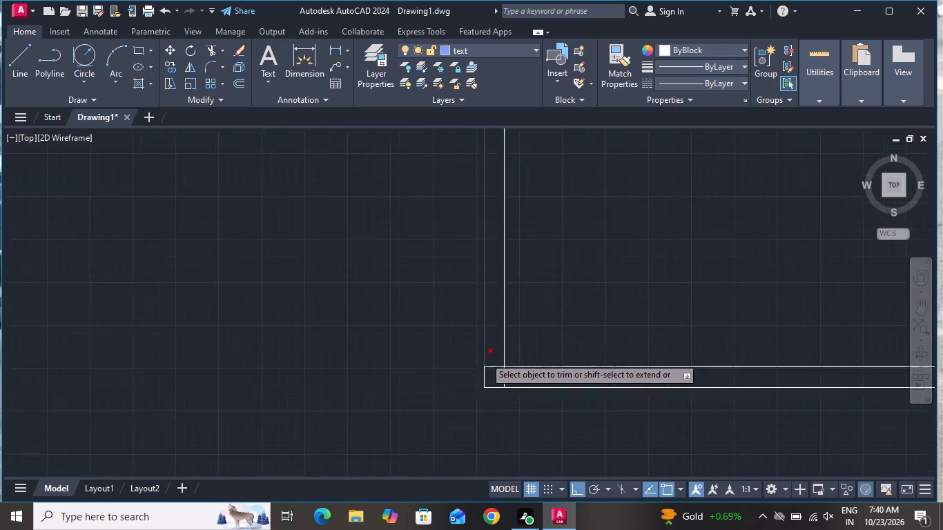
pyautogui.scroll(2, 485, 357)
pyautogui.click(498, 362)
pyautogui.click(498, 400)
pyautogui.click(518, 393)
pyautogui.click(641, 415)
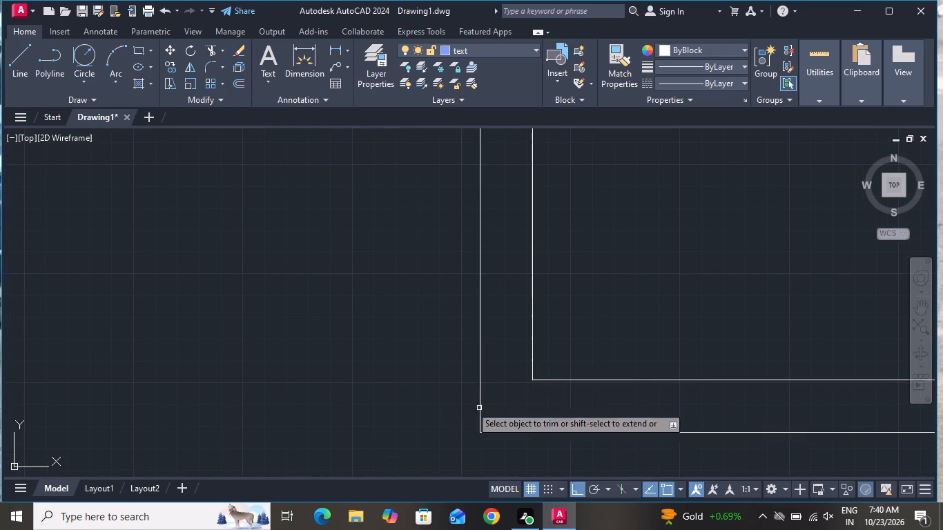
# Trim the overlapping inner wall line ends at the new outline's lower-right corner and end the Trim command.
pyautogui.scroll(-6, 351, 383)
pyautogui.scroll(6, 563, 342)
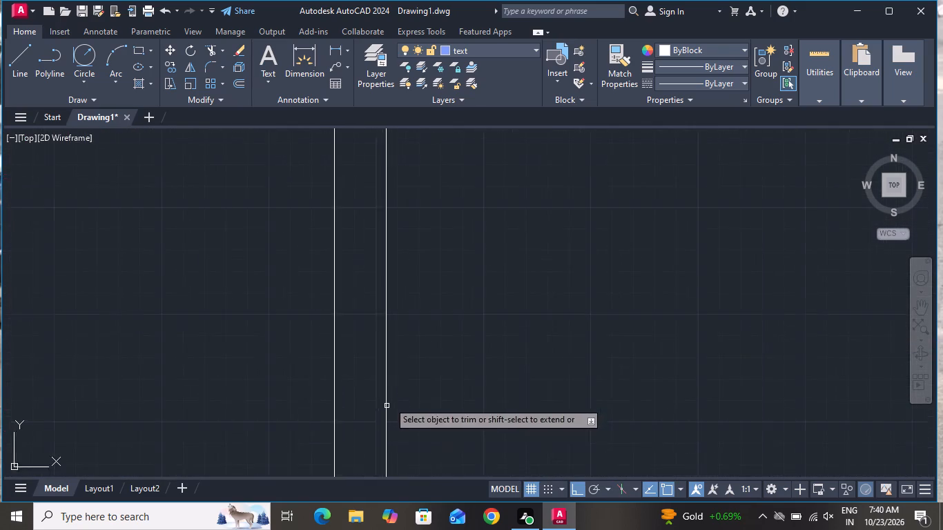
pyautogui.scroll(-5, 422, 373)
pyautogui.scroll(4, 390, 411)
pyautogui.scroll(2, 547, 312)
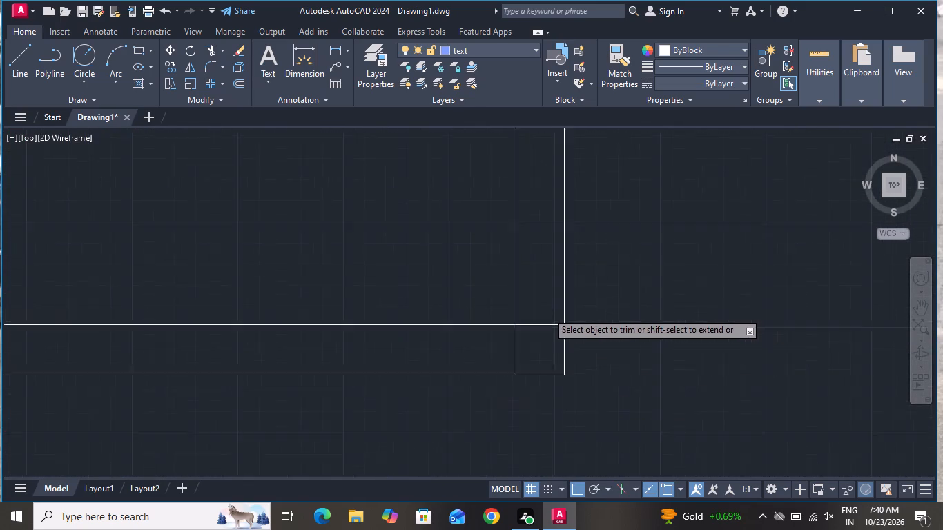
pyautogui.scroll(2, 547, 312)
pyautogui.click(547, 311)
pyautogui.click(509, 418)
pyautogui.click(480, 415)
pyautogui.click(351, 436)
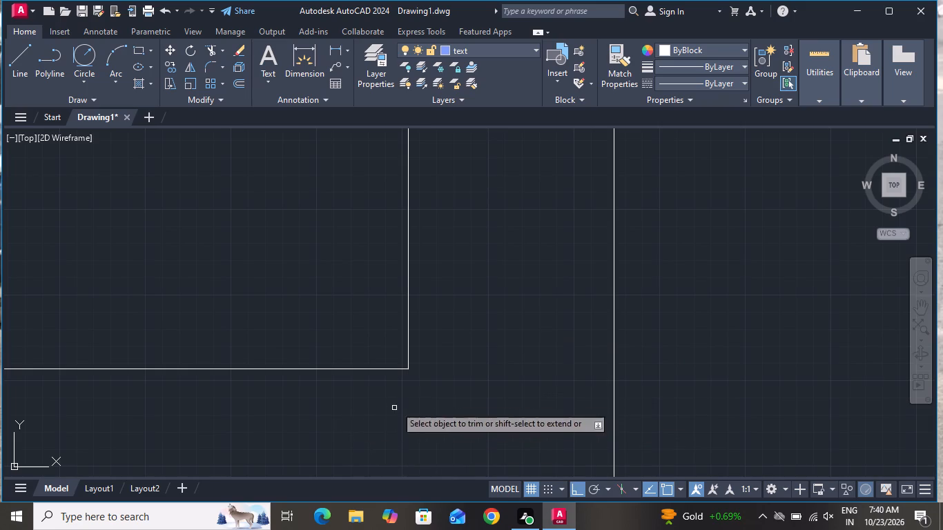
pyautogui.scroll(-10, 516, 377)
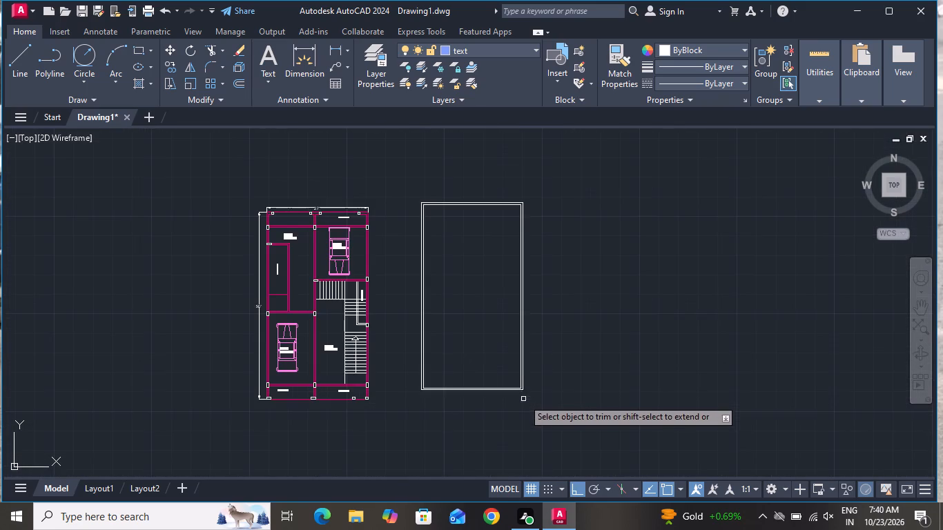
pyautogui.rightClick(498, 300)
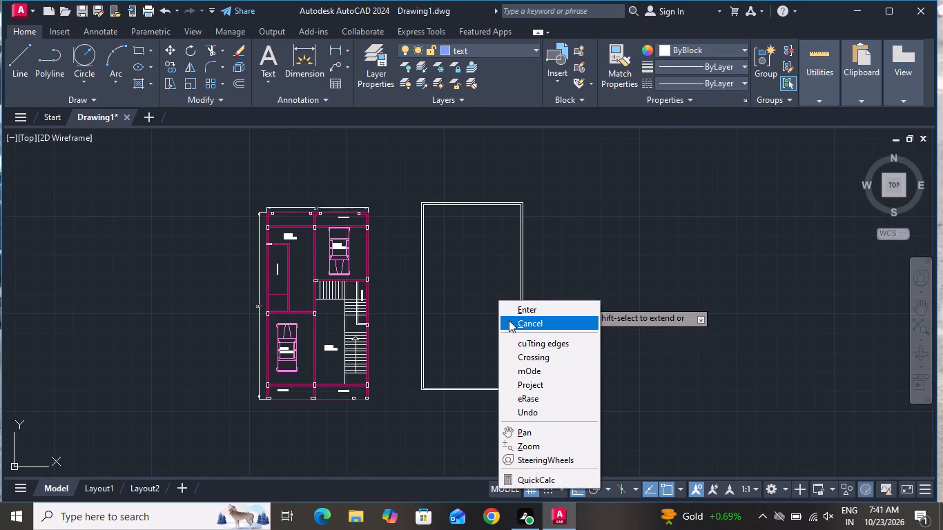
pyautogui.click(510, 320)
# Offset the second plan's left inner wall line 12' into the plan.
pyautogui.write('o t')
pyautogui.press('space')
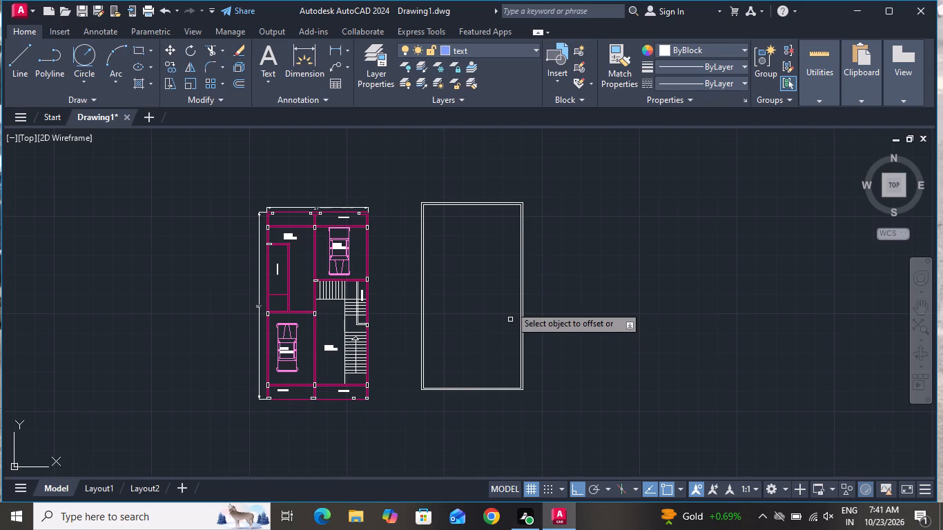
pyautogui.scroll(2, 412, 224)
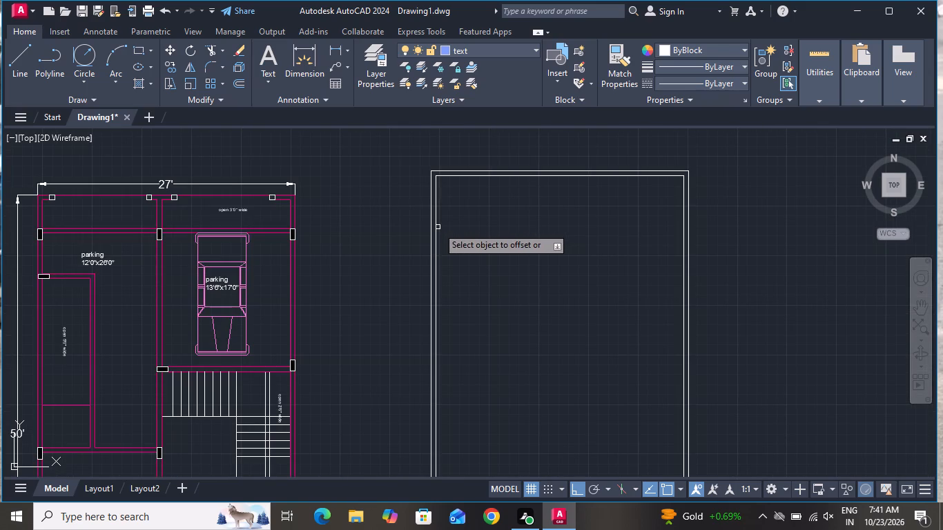
pyautogui.click(436, 235)
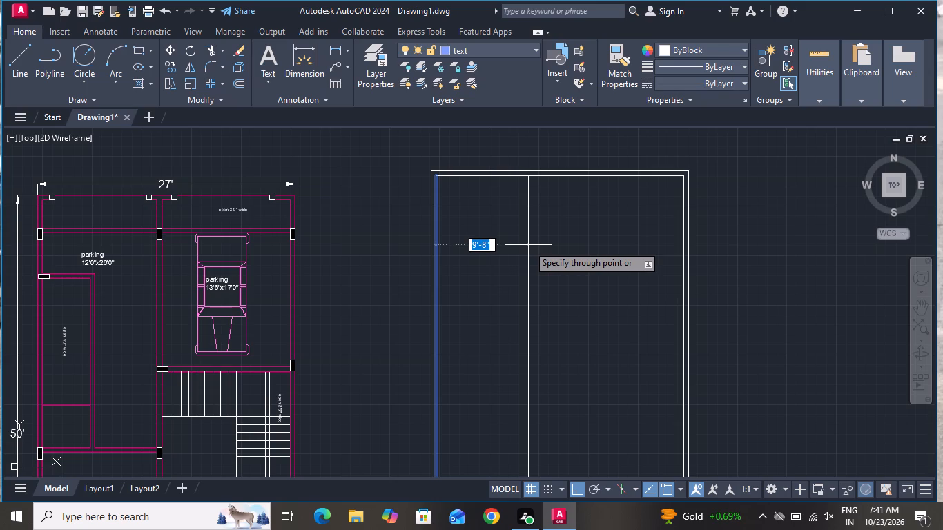
pyautogui.write('12')
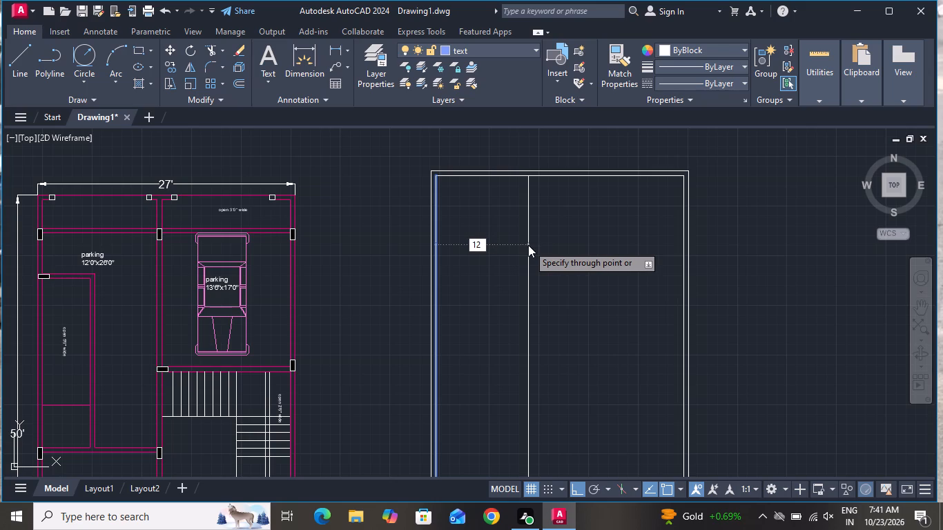
pyautogui.press("'")
pyautogui.press('Return')
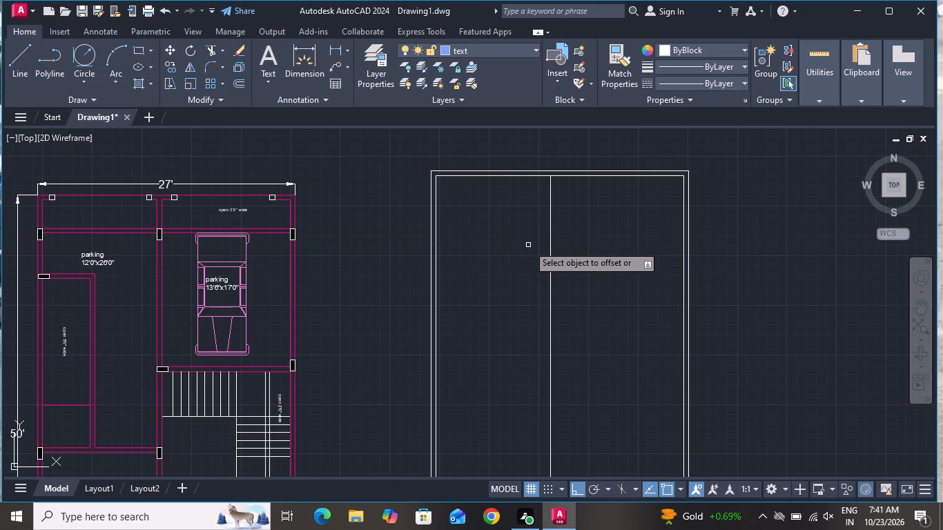
# Offset the top inner wall line 7'4" downward, and offset that copy another 6" down to form a horizontal partition.
pyautogui.click(484, 179)
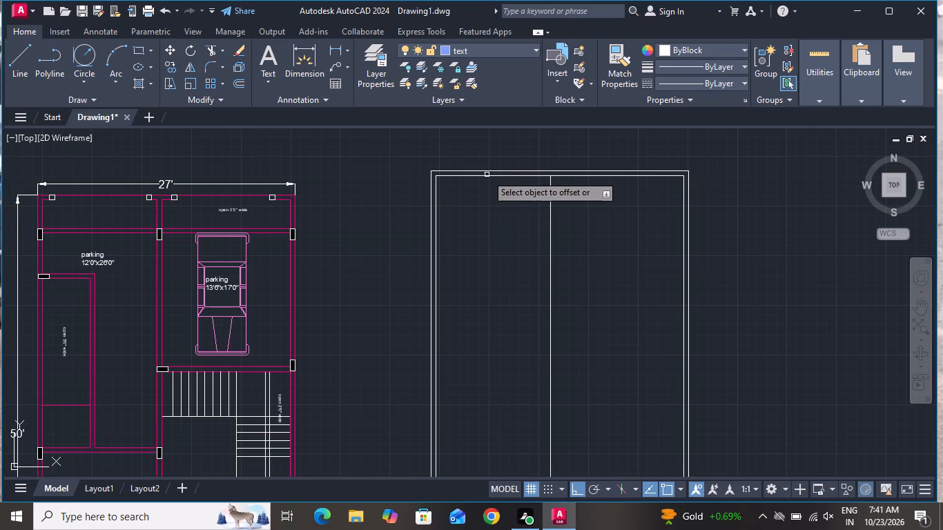
pyautogui.click(487, 175)
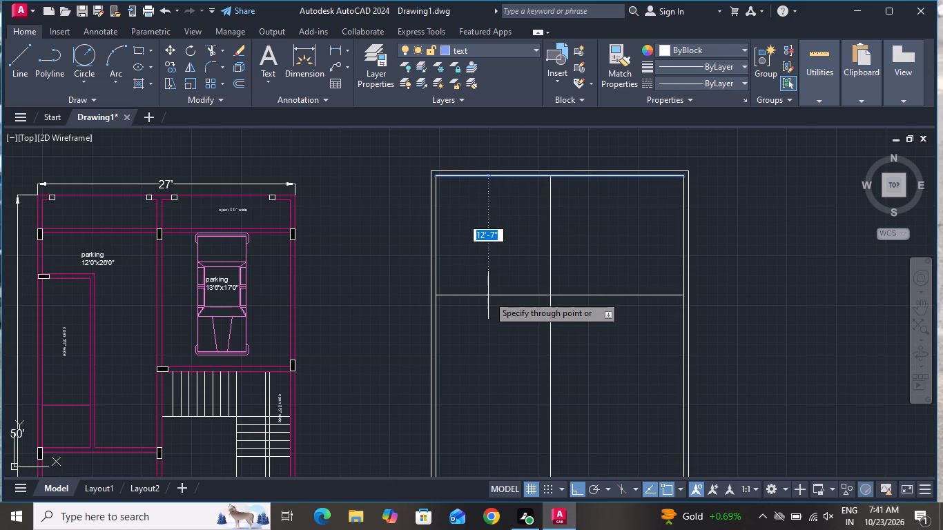
pyautogui.write("7'4")
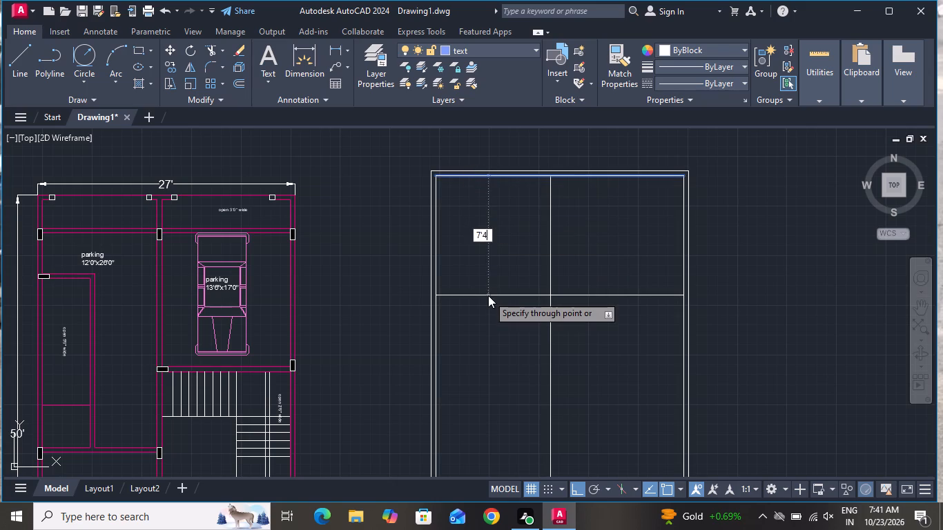
pyautogui.hotkey('shift', '"')
pyautogui.press('Return')
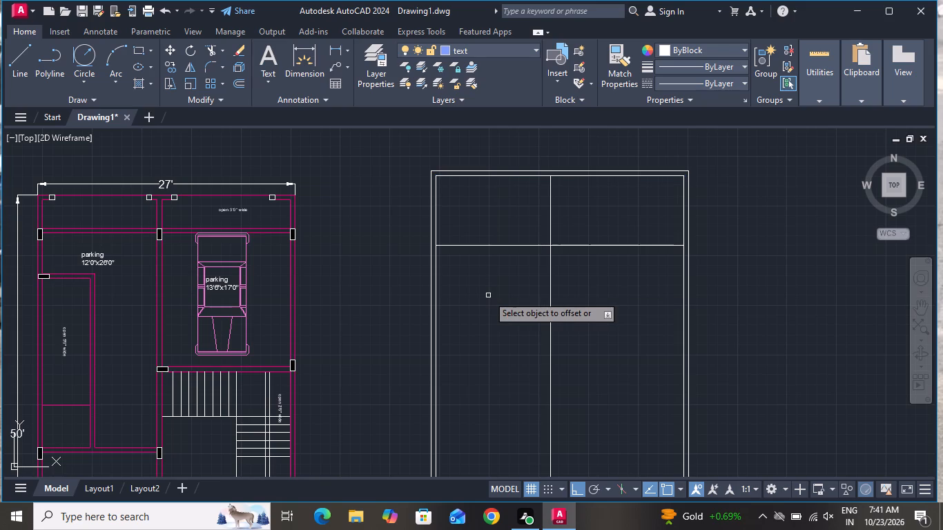
pyautogui.click(503, 246)
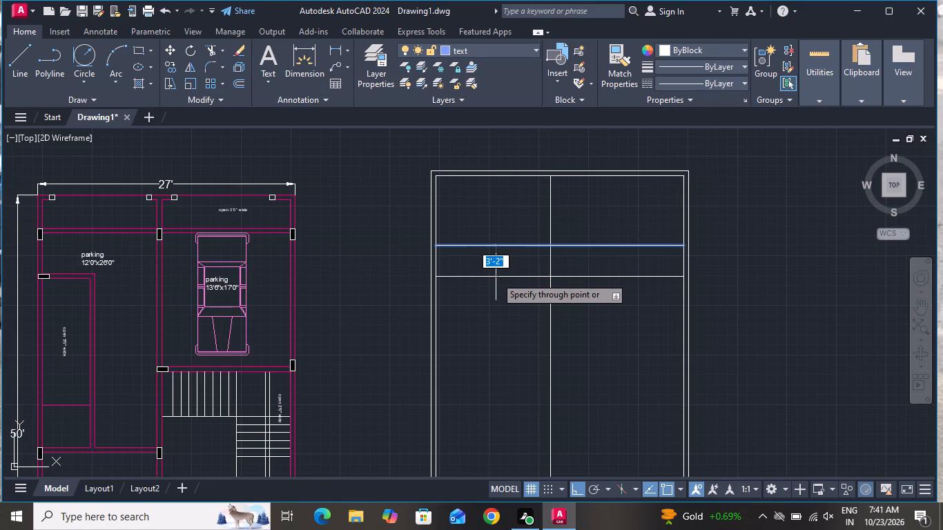
pyautogui.press('6')
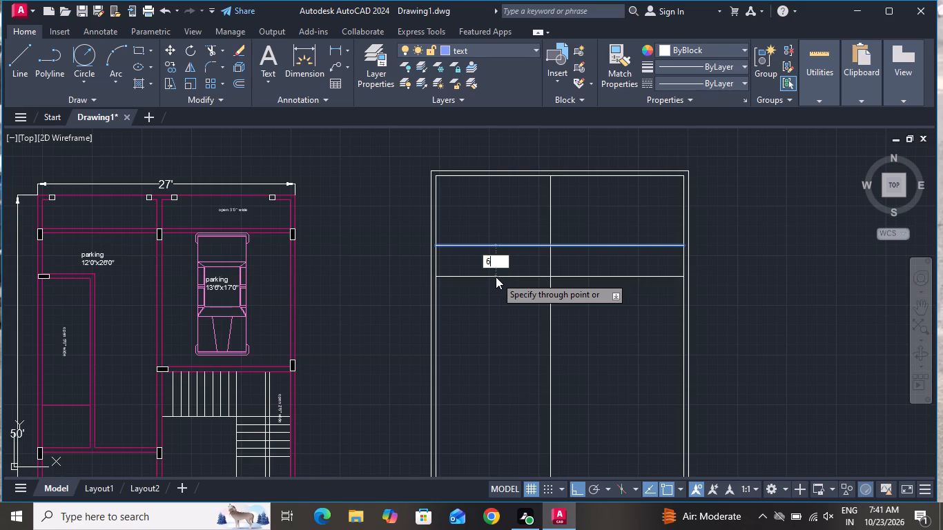
pyautogui.hotkey('shift', '"')
pyautogui.press('Return')
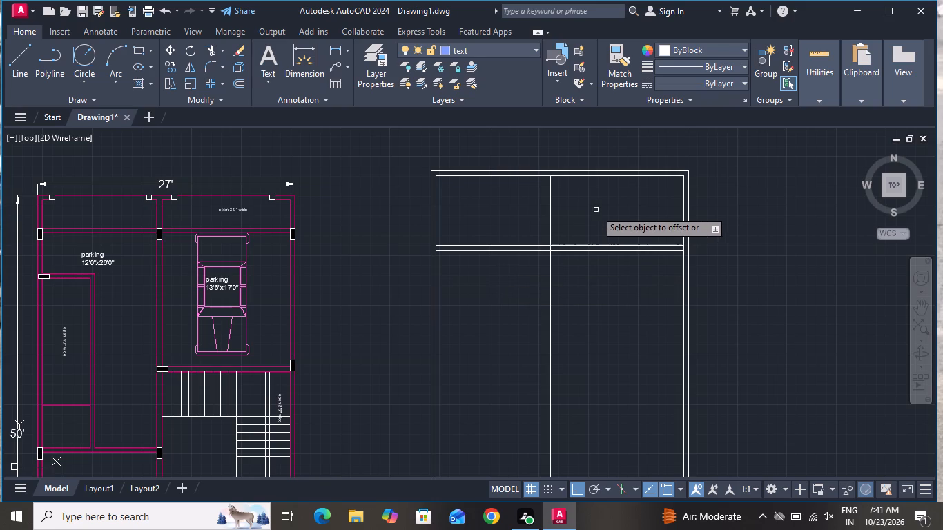
# Offset the vertical line at 12' by 6" to the right to give the partition its thickness.
pyautogui.click(550, 215)
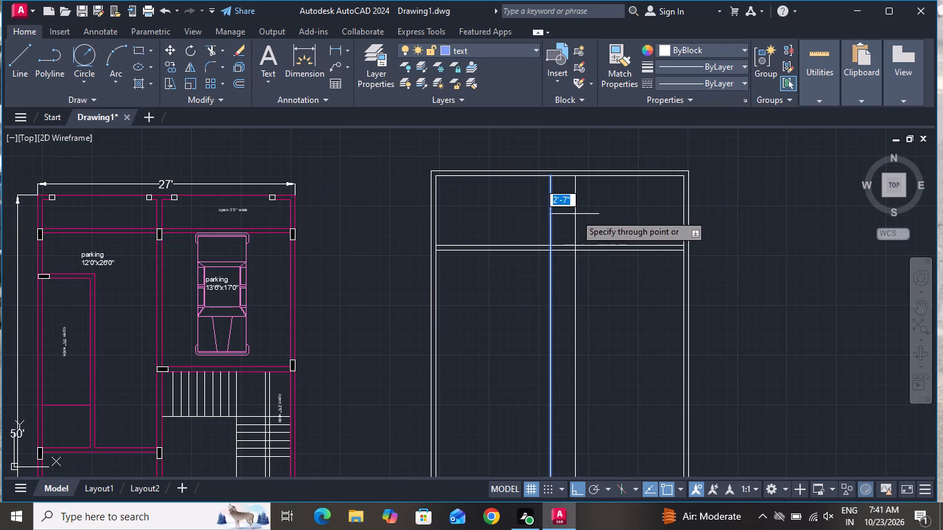
pyautogui.press('6')
pyautogui.hotkey('shift', '"')
pyautogui.press('Return')
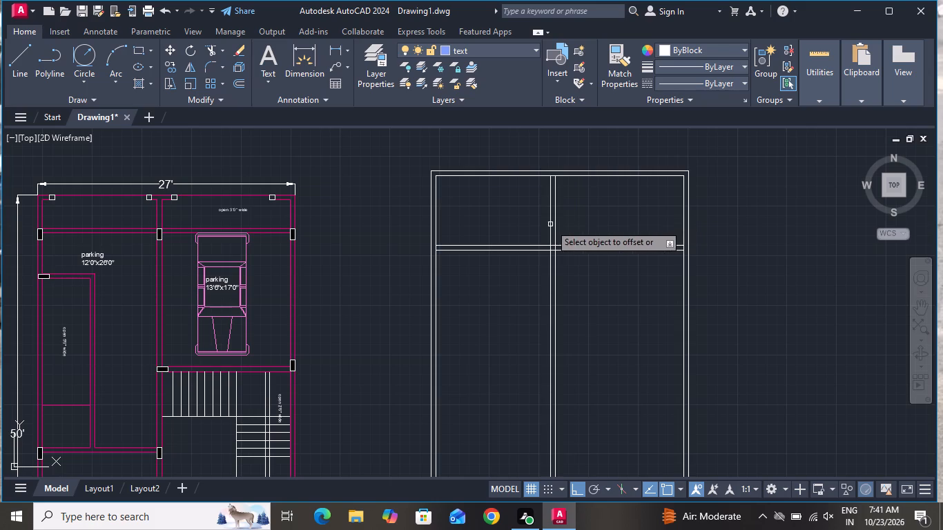
# Offset the right-hand line of the 6" vertical partition 5' to the right.
pyautogui.click(556, 219)
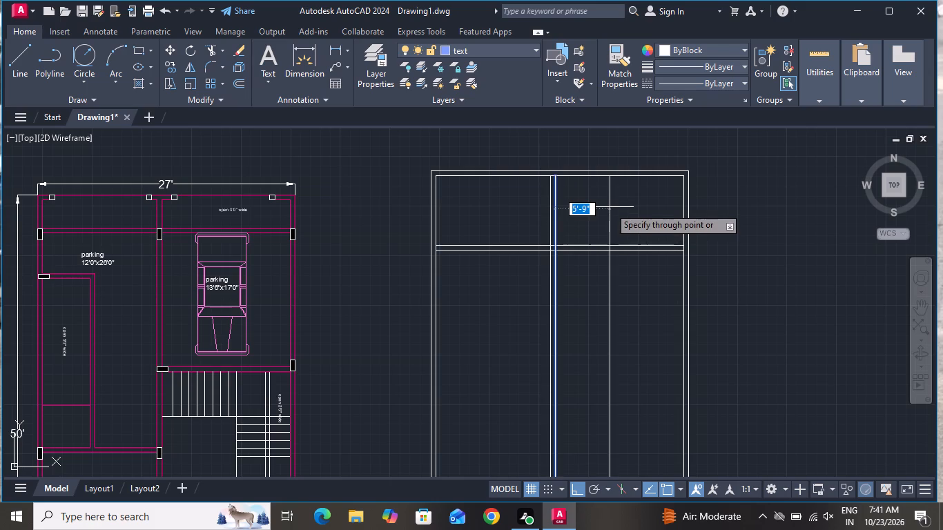
pyautogui.write("5'")
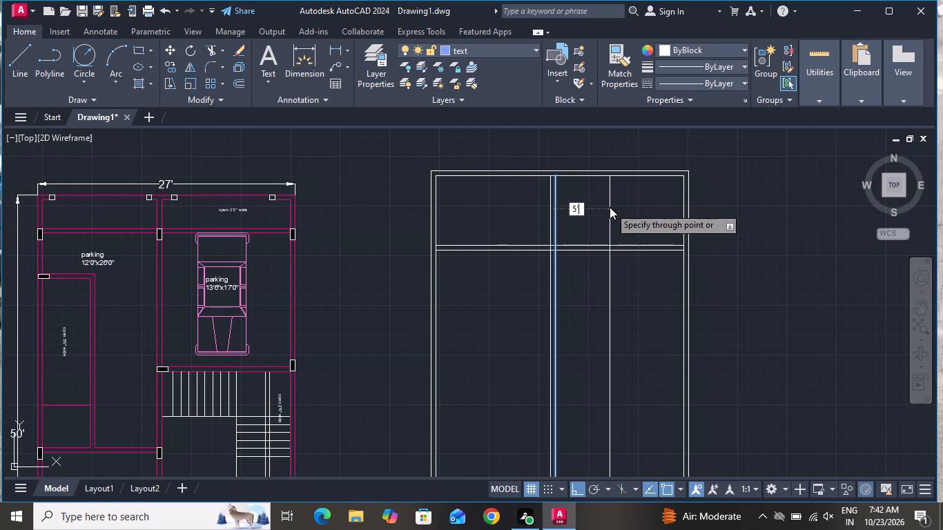
pyautogui.press('Return')
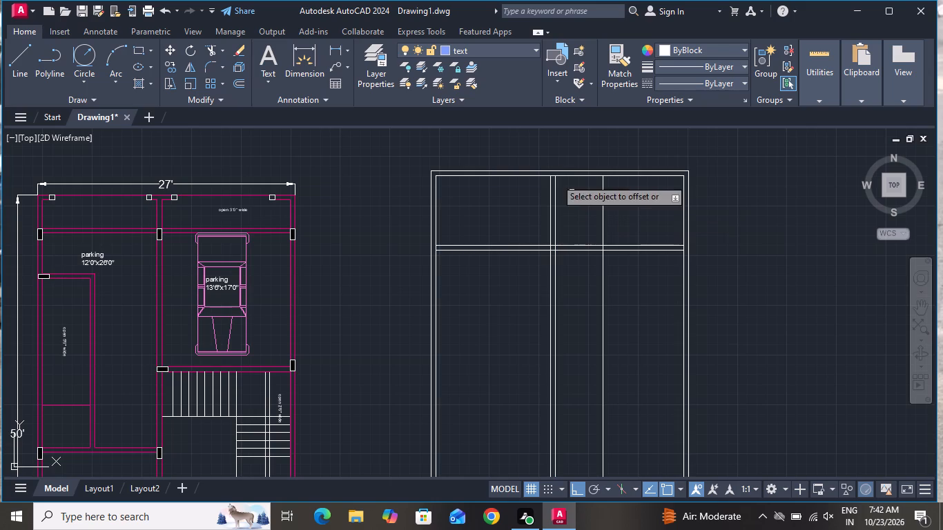
# Offset the top inner wall line 5' downward and that copy 6" down as a second horizontal partition, ending Offset.
pyautogui.click(576, 175)
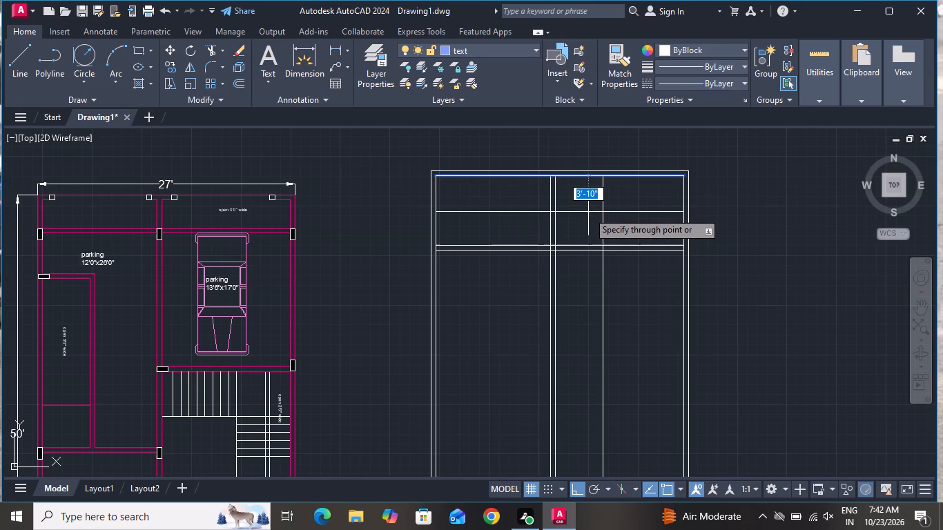
pyautogui.write("5'")
pyautogui.press('Return')
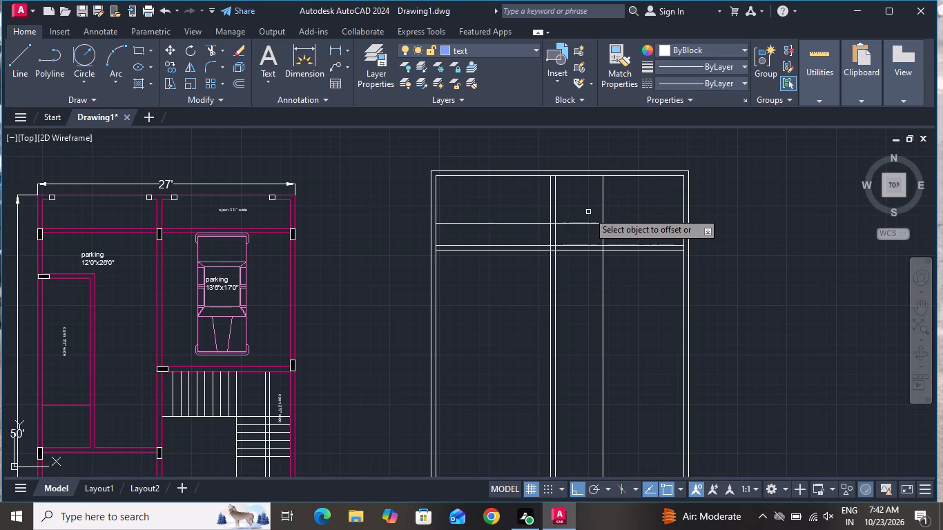
pyautogui.click(581, 224)
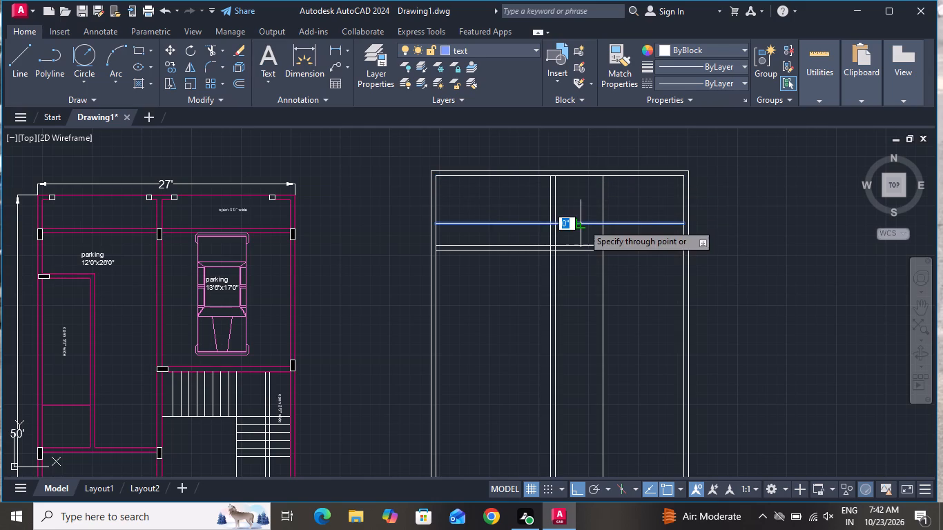
pyautogui.press('6')
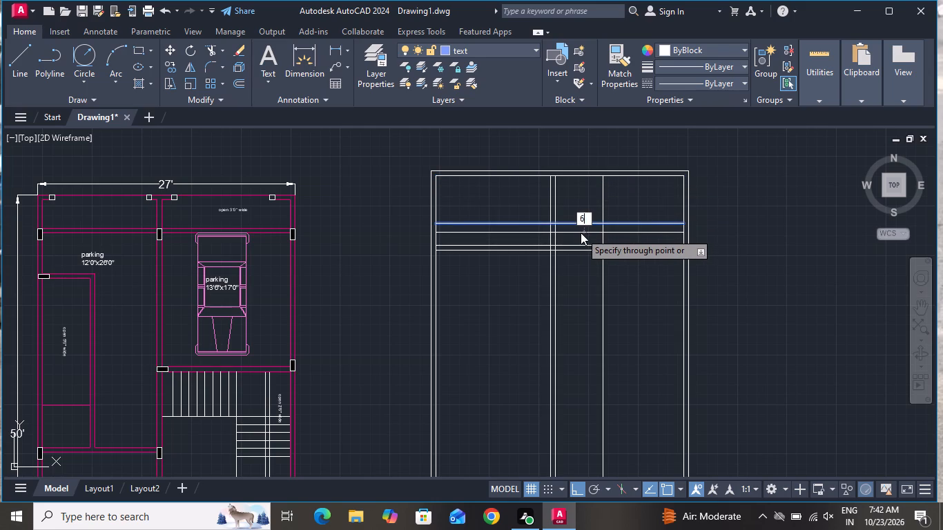
pyautogui.hotkey('shift', '"')
pyautogui.press('Return')
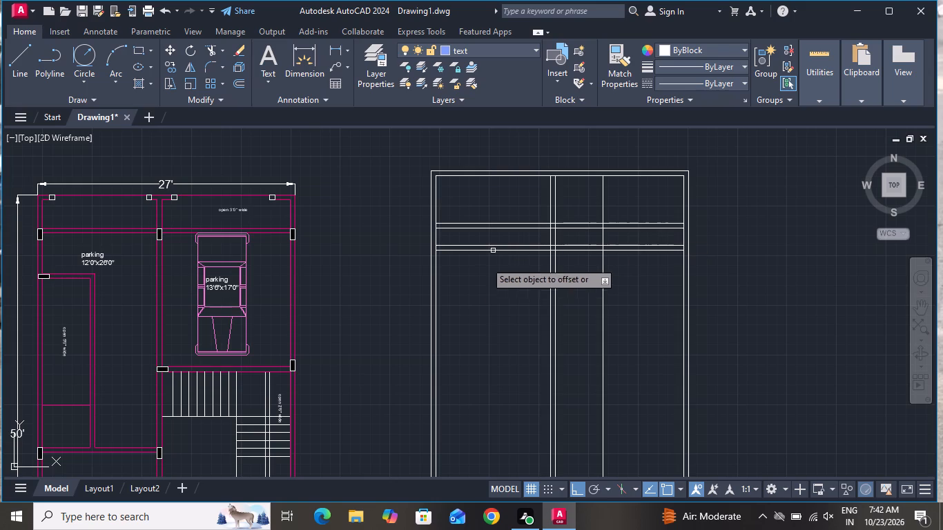
pyautogui.rightClick(478, 277)
pyautogui.click(489, 295)
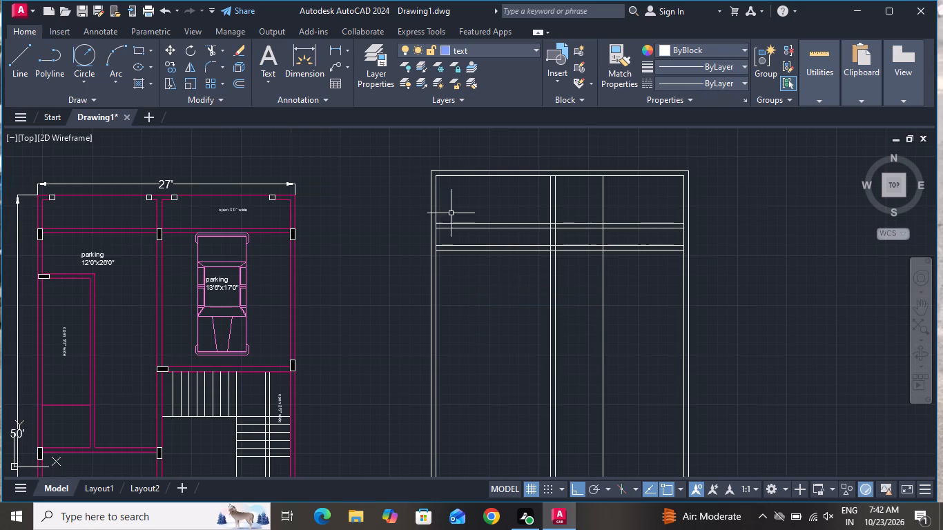
# Trim the upper horizontal partition's lines on both sides so they span only the 5' wide bay.
pyautogui.click(206, 52)
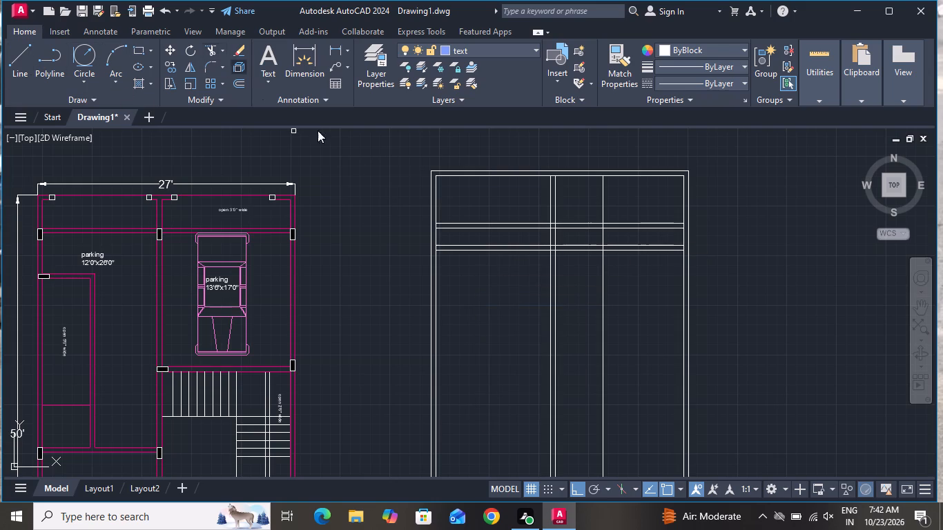
pyautogui.scroll(1, 513, 246)
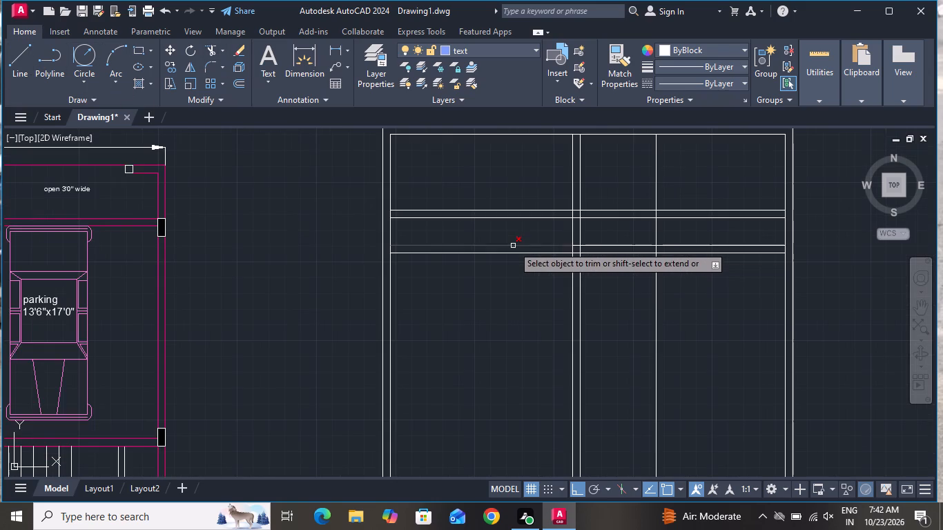
pyautogui.click(513, 230)
pyautogui.click(525, 187)
pyautogui.click(748, 177)
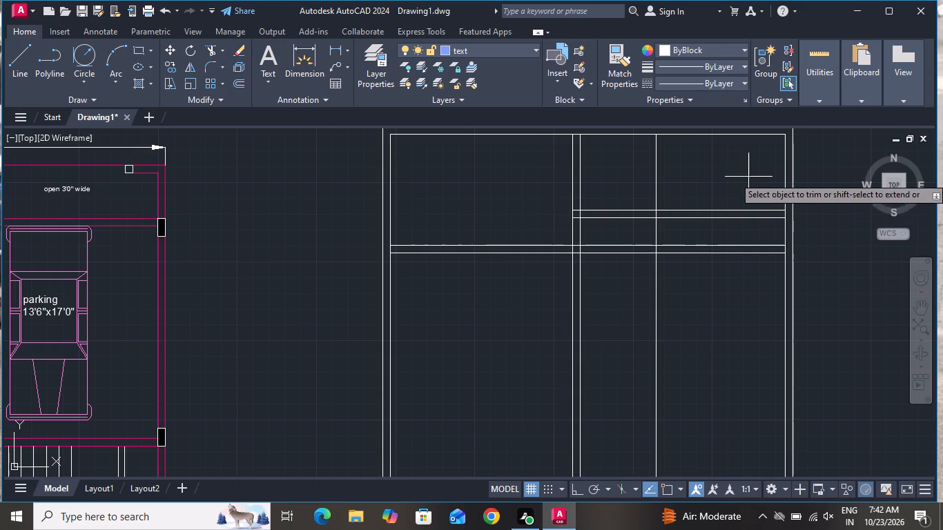
pyautogui.click(730, 211)
pyautogui.click(718, 198)
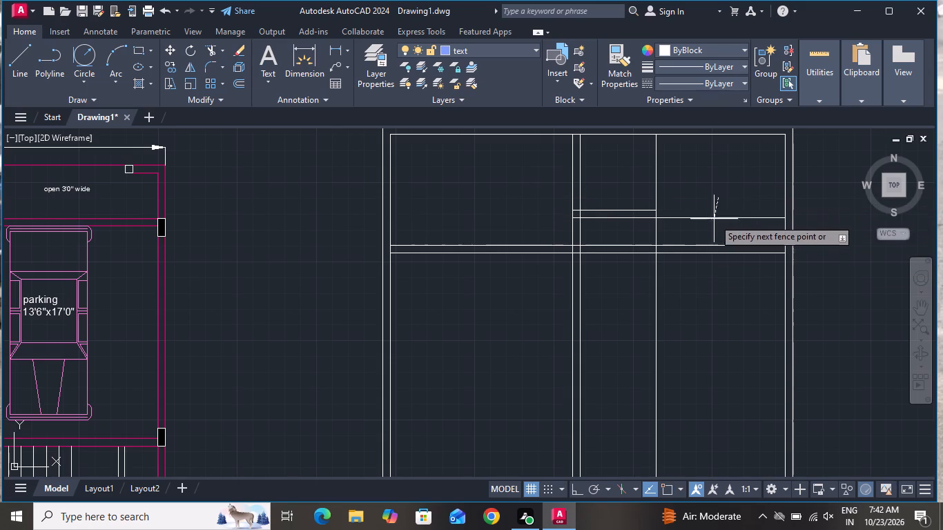
pyautogui.click(712, 224)
# Trim off the three vertical partition lines below the lower horizontal partition.
pyautogui.click(670, 316)
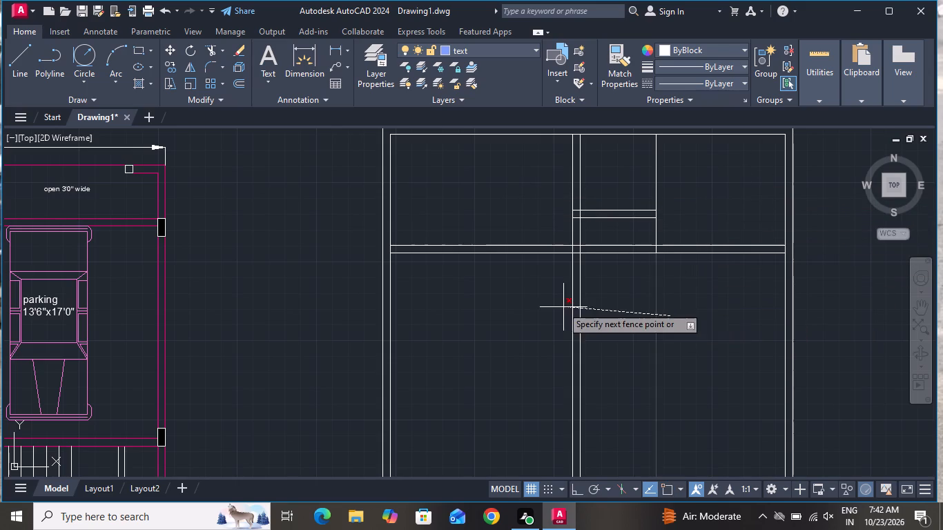
pyautogui.click(512, 297)
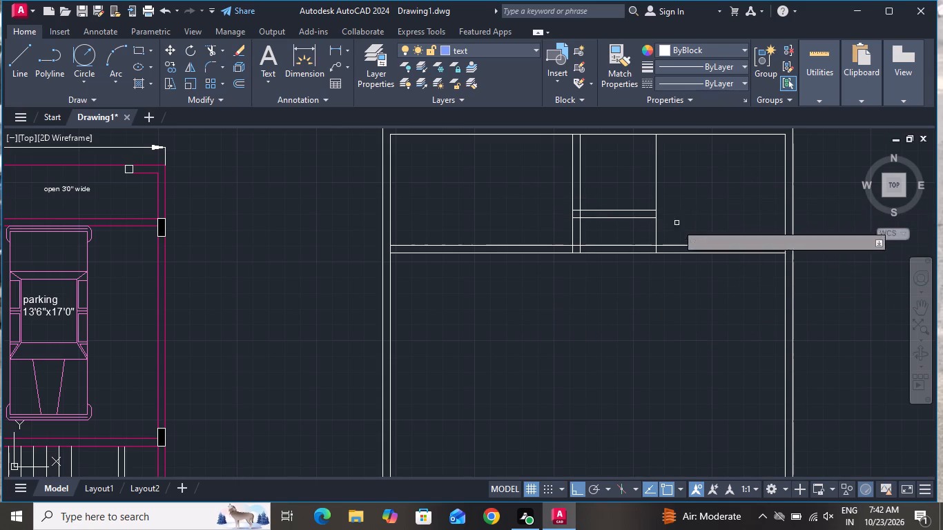
# Trim the lower horizontal partition's two lines between the vertical partition and the line 5' to its right.
pyautogui.scroll(2, 654, 248)
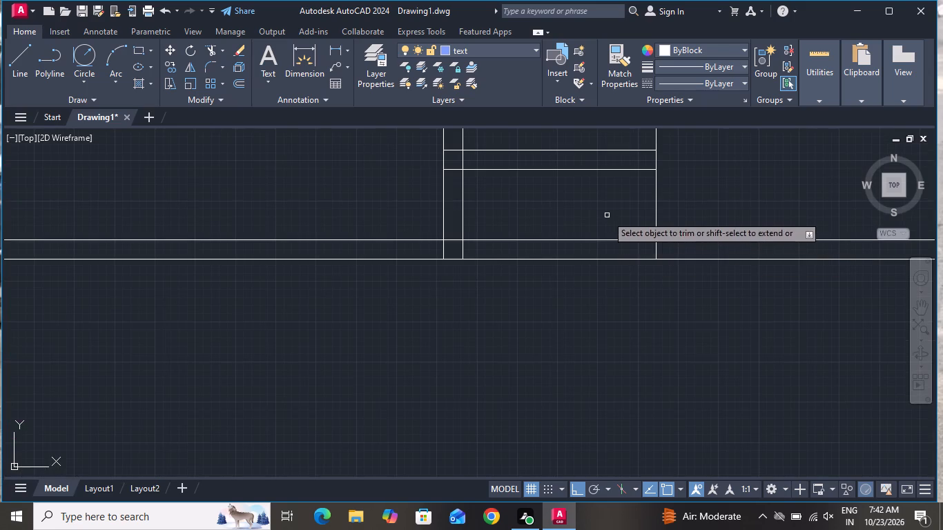
pyautogui.click(605, 213)
pyautogui.click(581, 305)
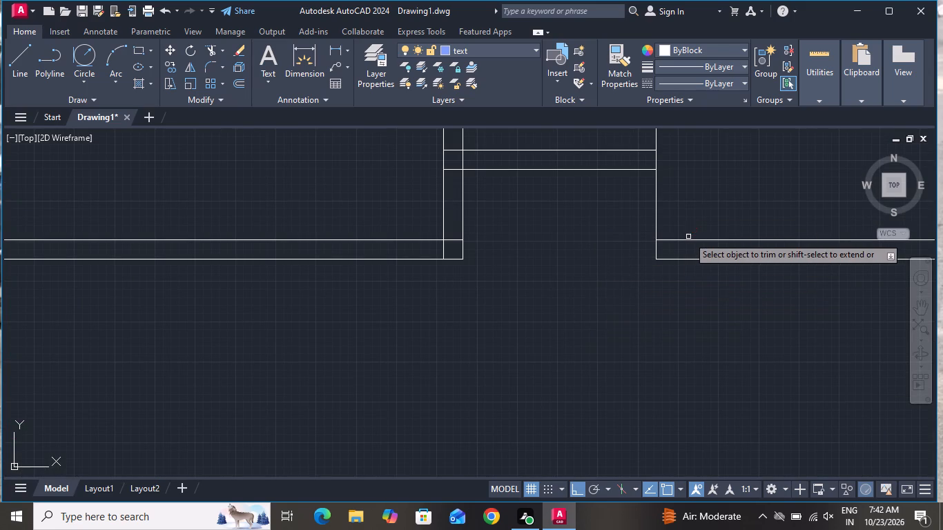
# Trim the remaining lower partition lines toward the right exterior wall and the bay's vertical line below the upper partition, ending Trim.
pyautogui.scroll(-2, 688, 237)
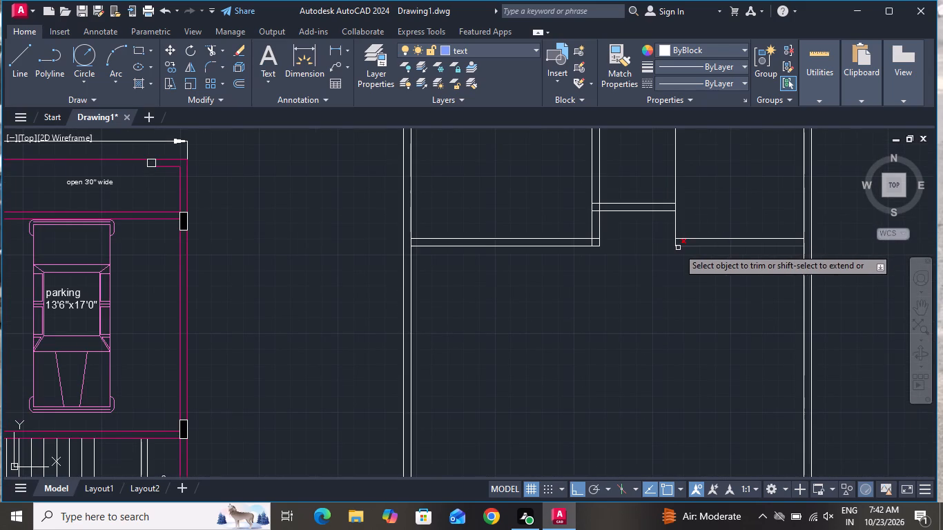
pyautogui.click(697, 221)
pyautogui.click(638, 233)
pyautogui.click(770, 218)
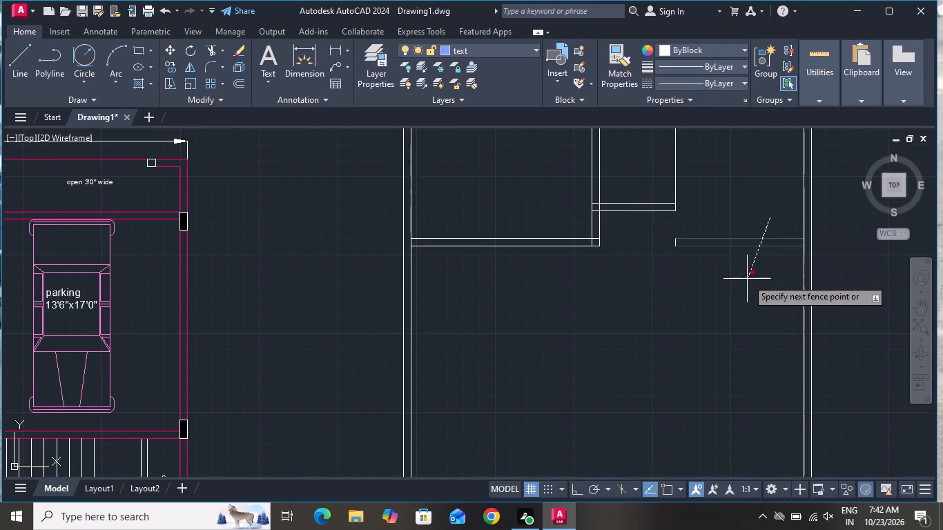
pyautogui.click(746, 279)
pyautogui.click(676, 240)
pyautogui.rightClick(676, 240)
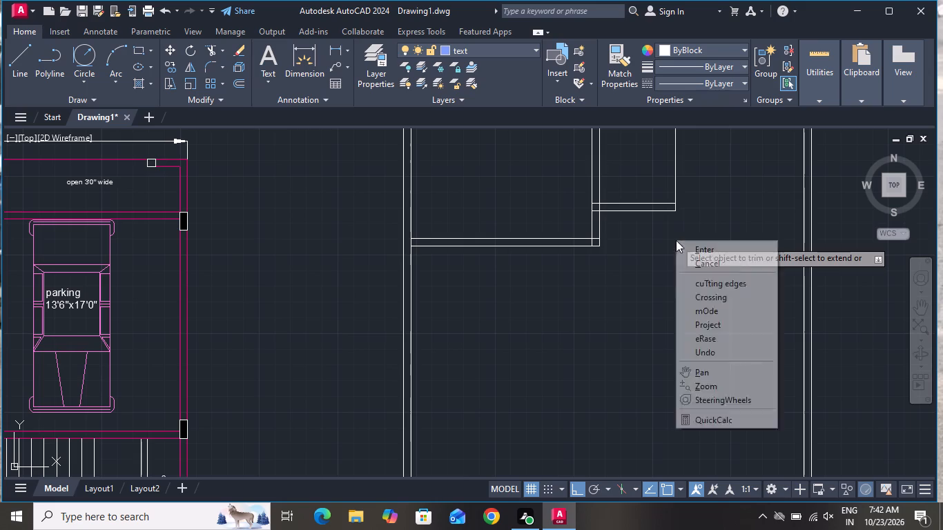
pyautogui.click(691, 266)
pyautogui.scroll(-2, 691, 286)
pyautogui.scroll(2, 690, 226)
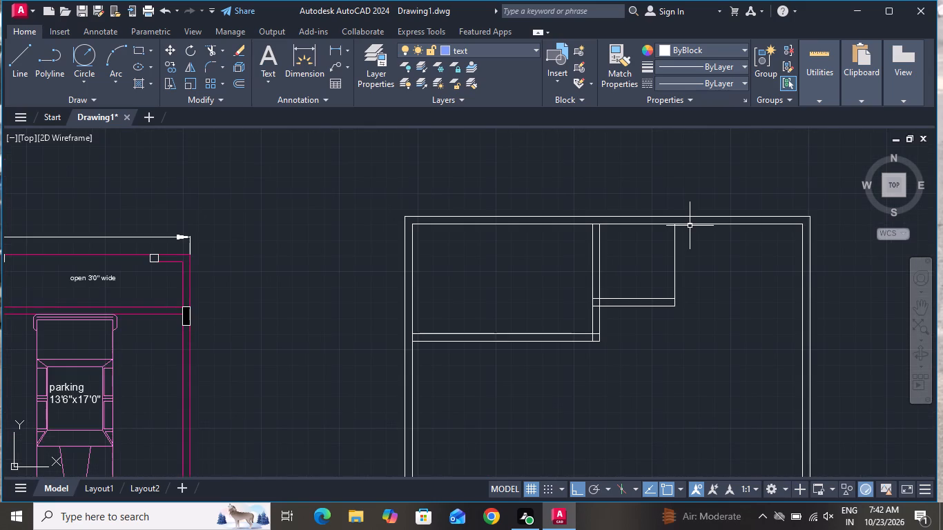
# Offset the 5' bay's right vertical line 6" to the right to form the second partition face.
pyautogui.write('o 6')
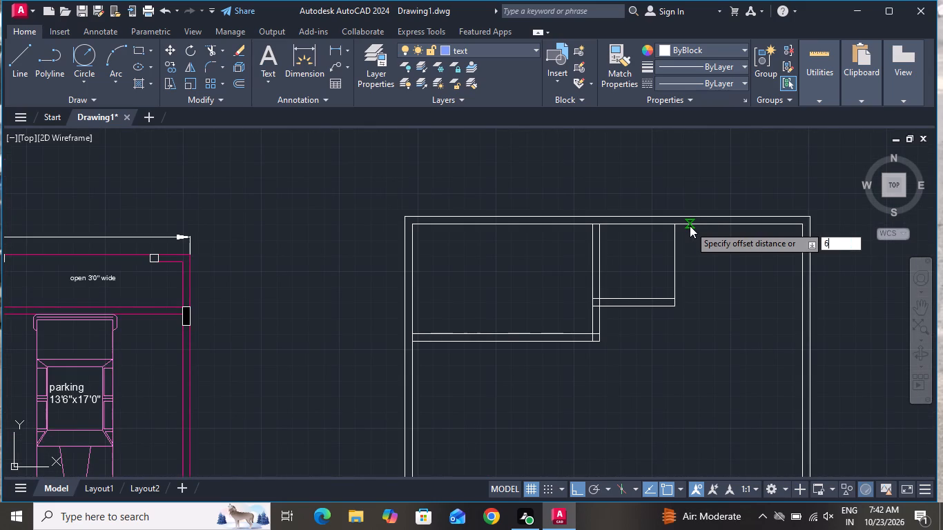
pyautogui.hotkey('shift', '"')
pyautogui.press('Return')
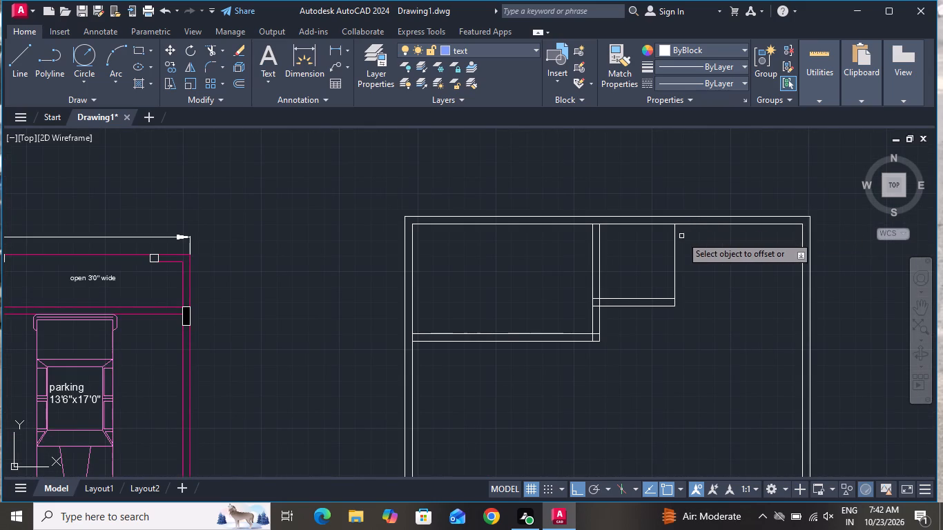
pyautogui.click(674, 248)
pyautogui.click(722, 251)
pyautogui.rightClick(710, 264)
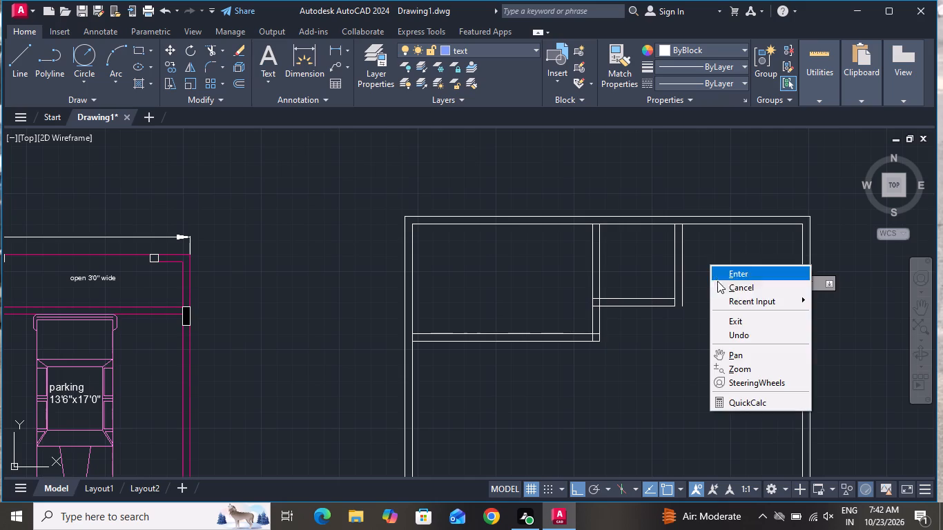
pyautogui.click(719, 286)
# Extend the bay's lower horizontal line to meet the new outer partition line.
pyautogui.write('ex')
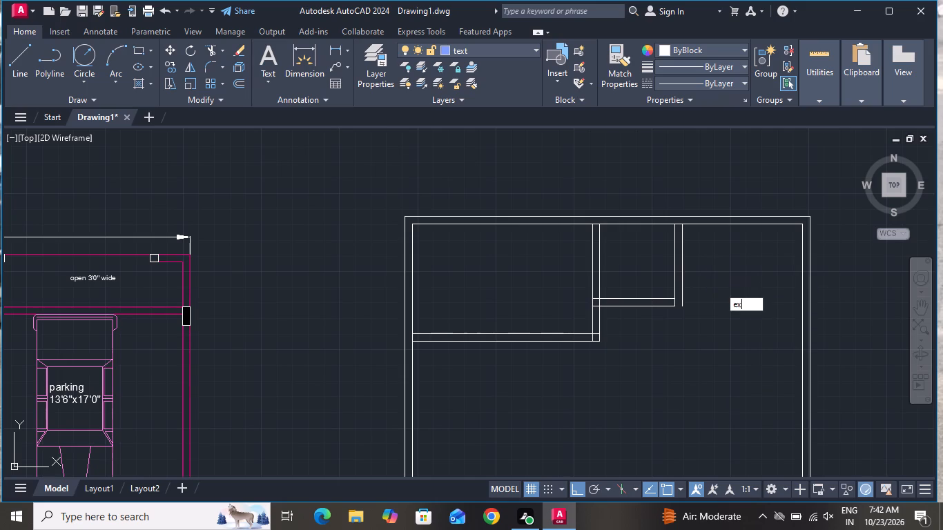
pyautogui.press('space')
pyautogui.press('space')
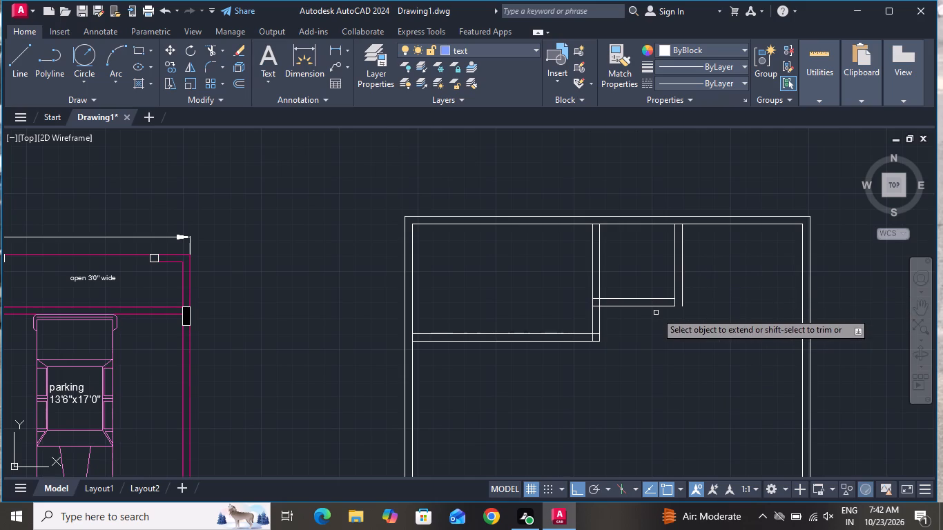
pyautogui.click(658, 305)
pyautogui.rightClick(697, 324)
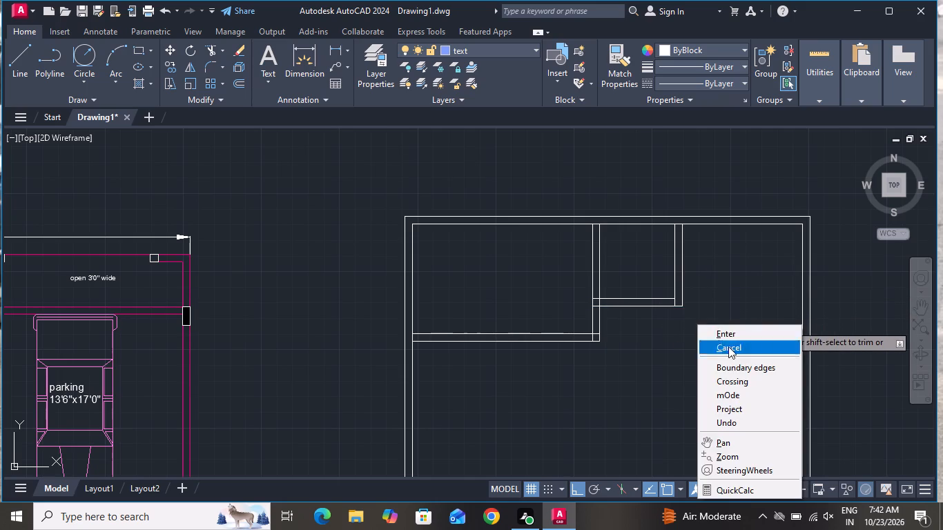
pyautogui.click(738, 345)
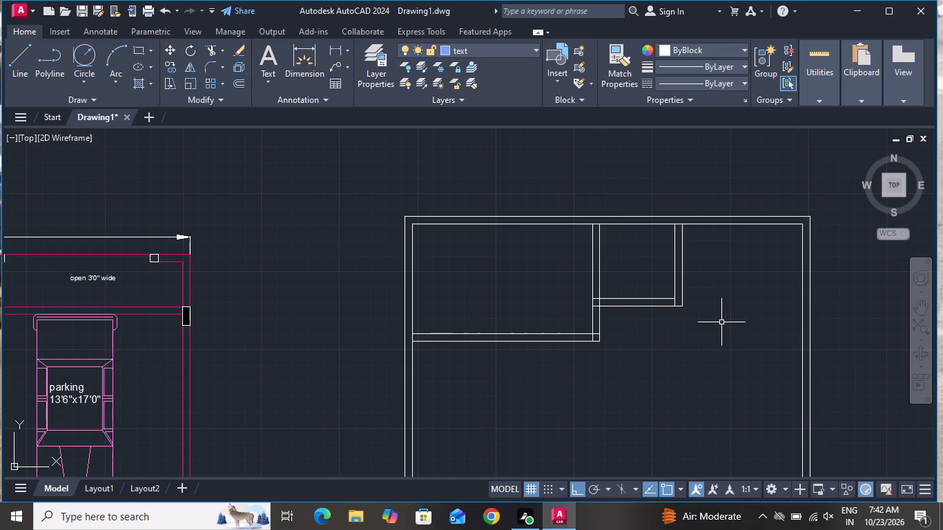
# Offset the top wall's inner line with the Through option 5' down, then offset the copy 6" further down, level with the bay's partition.
pyautogui.write('o t')
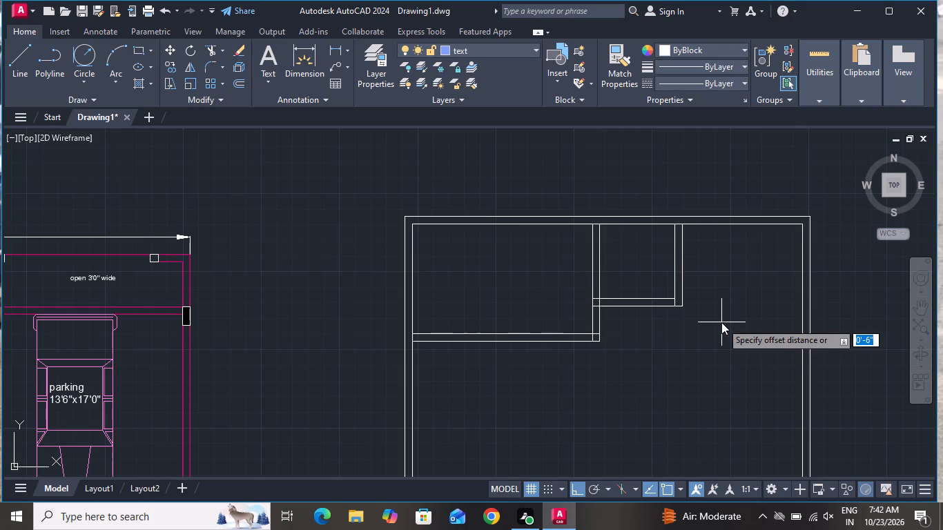
pyautogui.press('space')
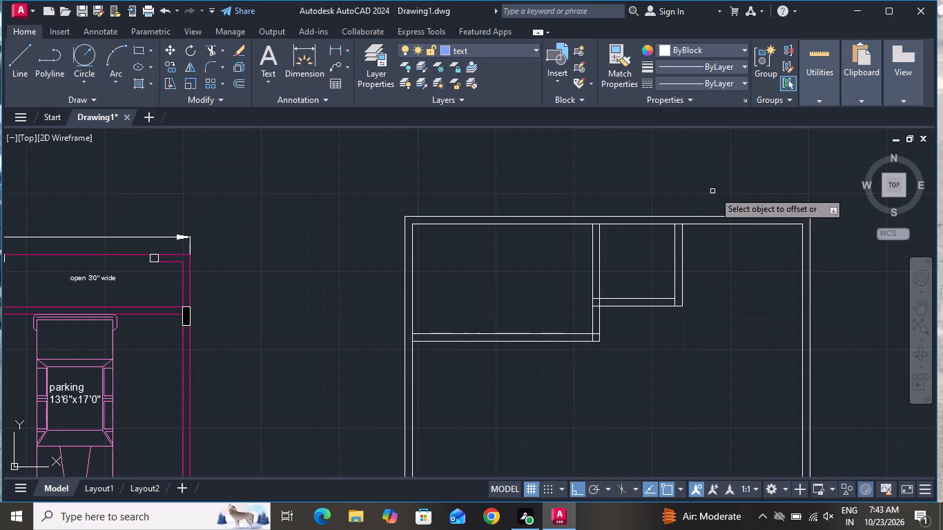
pyautogui.click(740, 226)
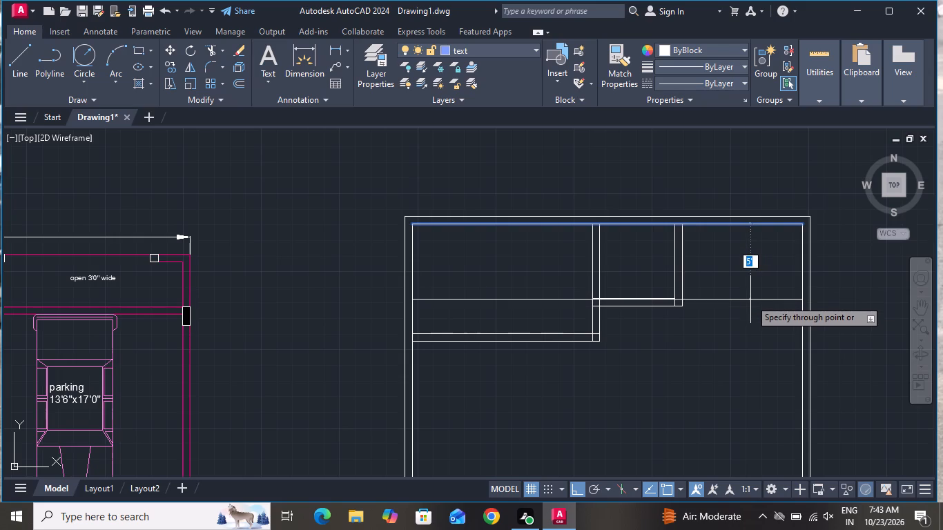
pyautogui.click(751, 300)
pyautogui.click(751, 300)
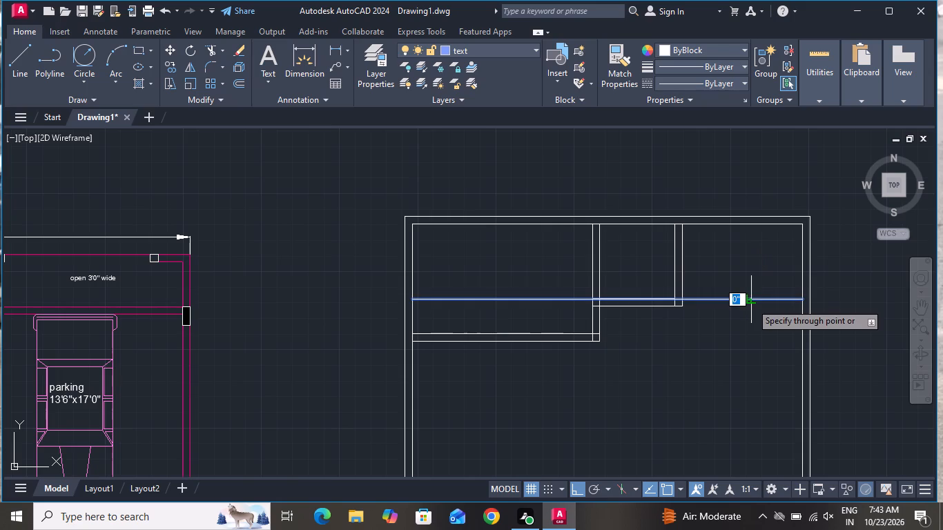
pyautogui.scroll(2, 751, 310)
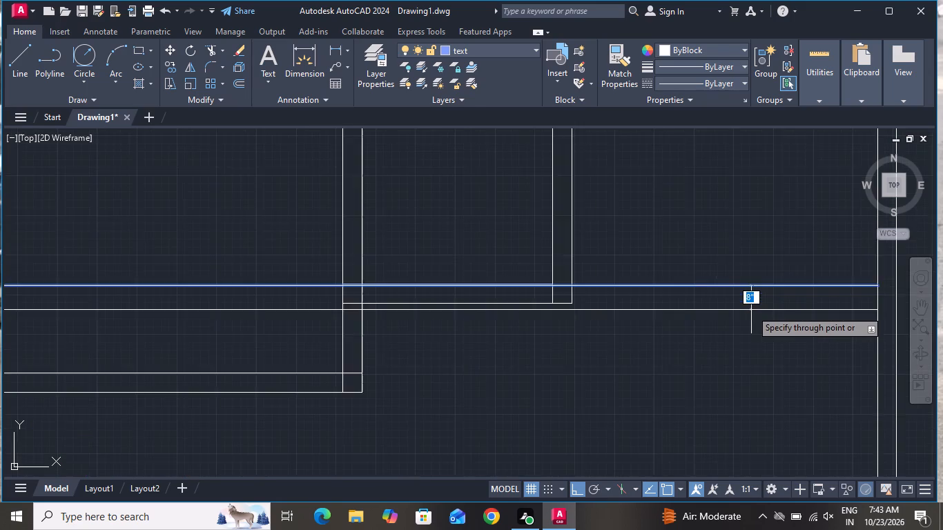
pyautogui.scroll(1, 751, 310)
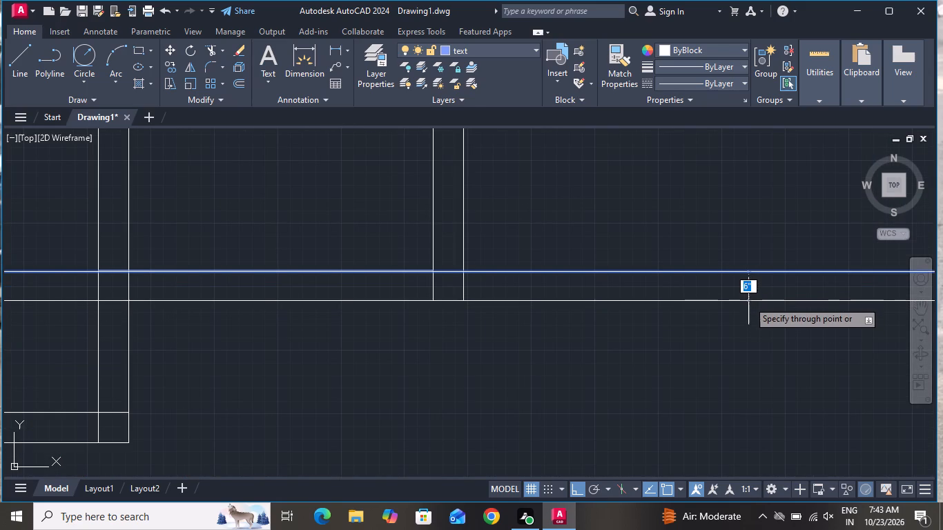
pyautogui.click(748, 300)
pyautogui.rightClick(749, 300)
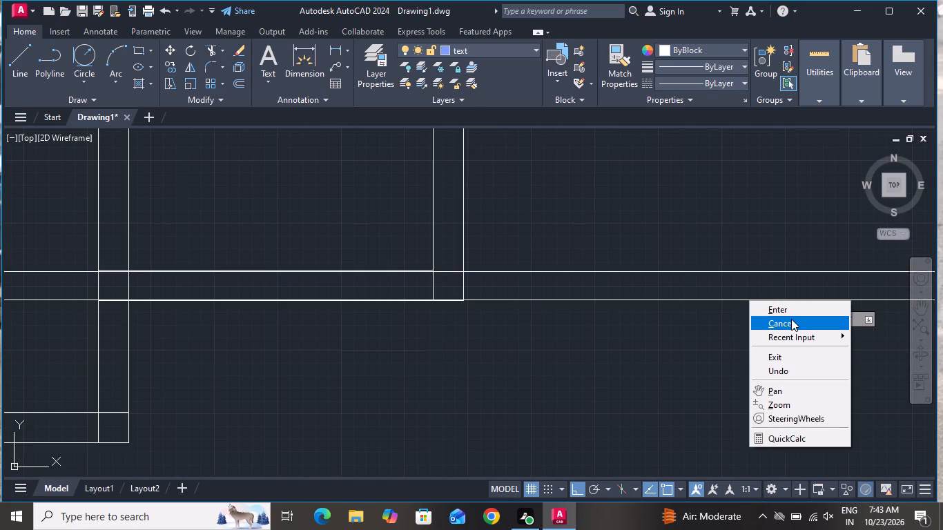
pyautogui.click(791, 319)
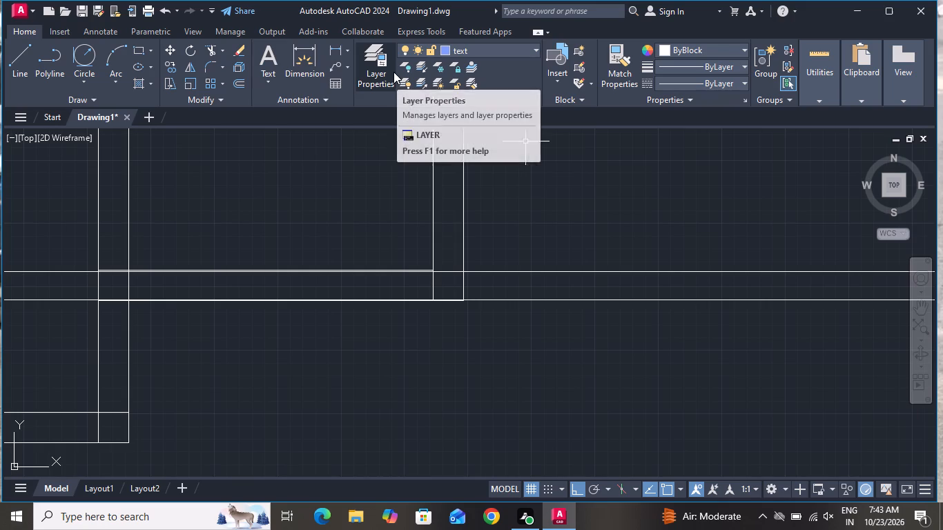
# Trim off the parts of the two new horizontal lines that cross the left room.
pyautogui.click(211, 46)
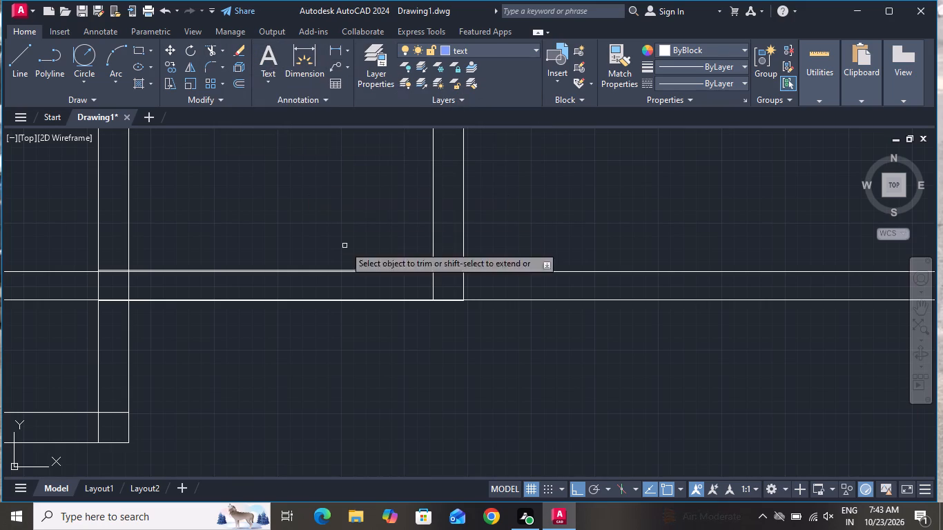
pyautogui.scroll(-3, 358, 263)
pyautogui.click(257, 252)
pyautogui.click(262, 286)
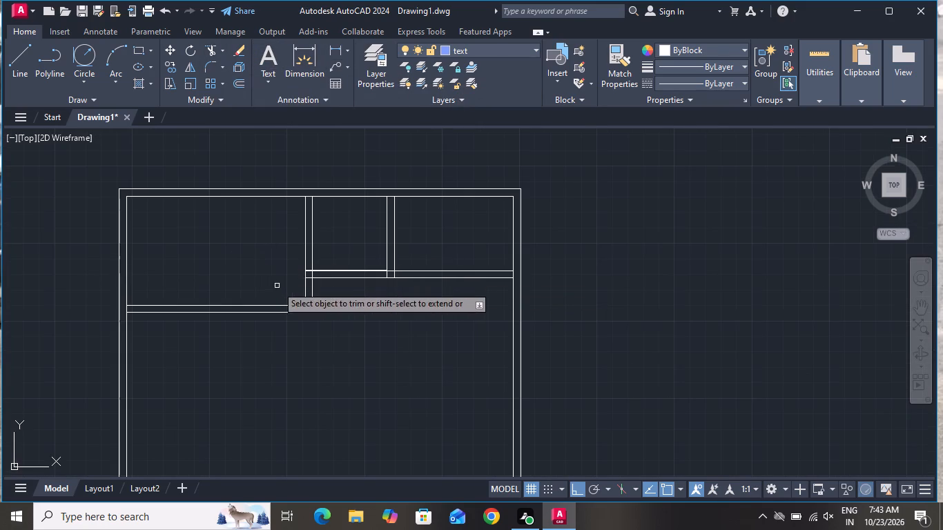
# Trim the lines inside the junction of the left vertical partition and the bay's horizontal partition, plus the duplicate upper line along the bay.
pyautogui.scroll(1, 309, 278)
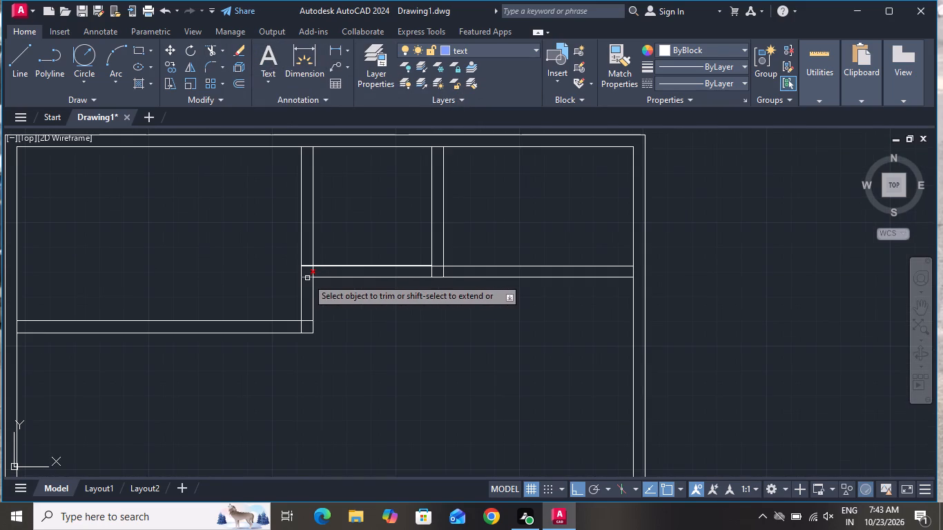
pyautogui.scroll(3, 307, 278)
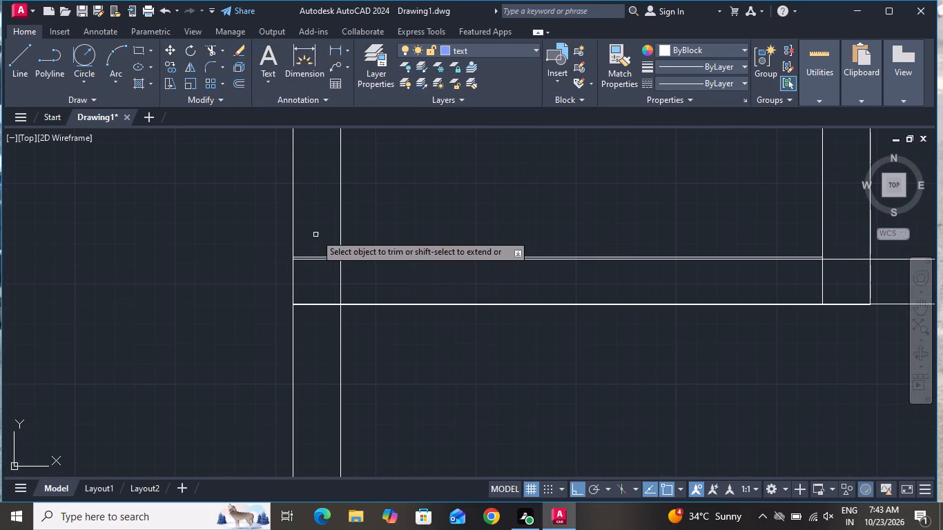
pyautogui.click(316, 232)
pyautogui.click(309, 324)
pyautogui.click(333, 275)
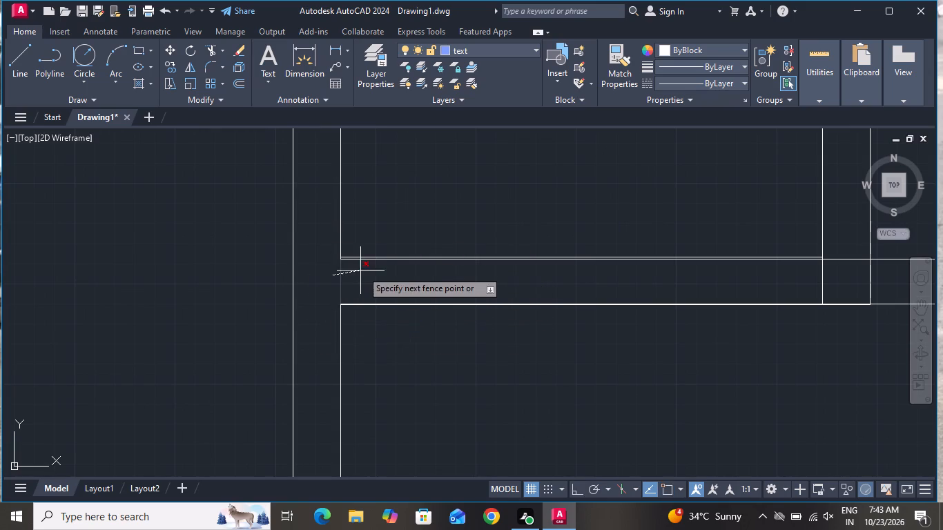
pyautogui.click(362, 270)
pyautogui.scroll(2, 394, 258)
pyautogui.click(398, 255)
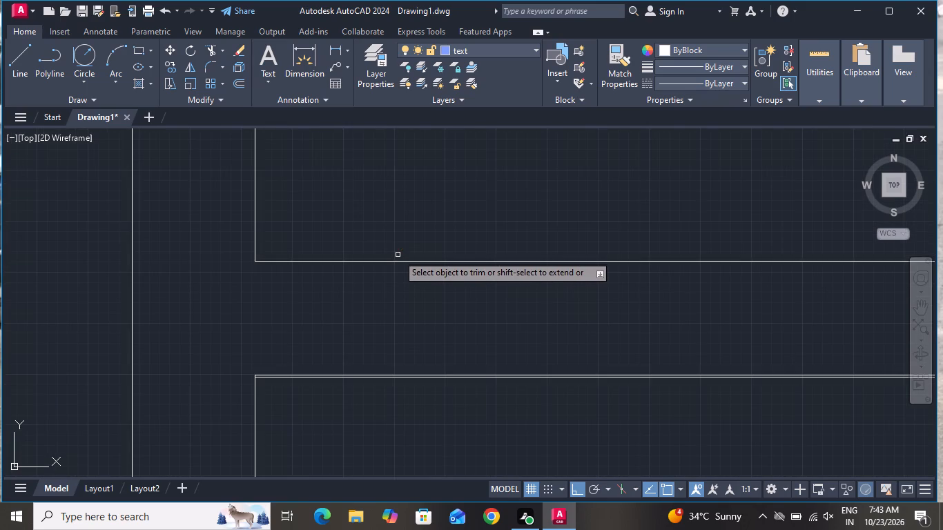
# Trim the overlapping and crossing lines where the bay's right vertical partition meets the horizontal partition, leaving an open T-junction.
pyautogui.scroll(-4, 412, 224)
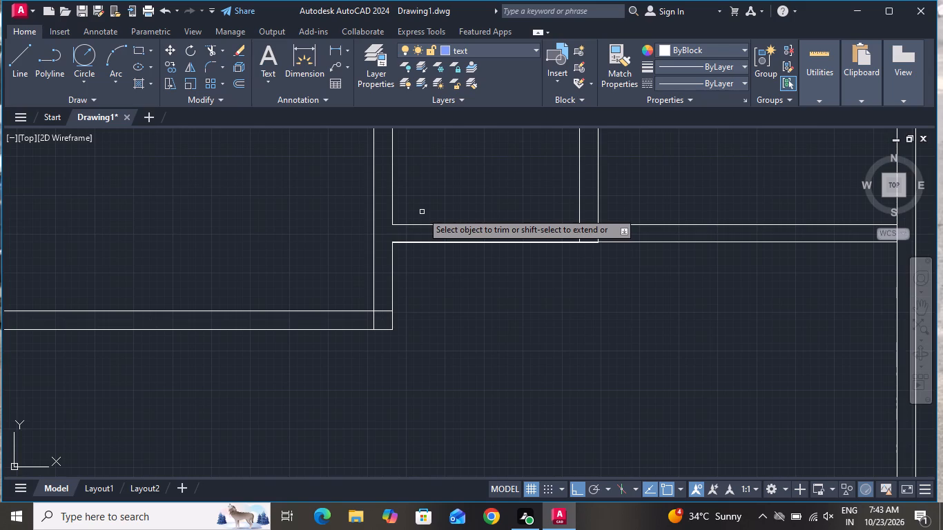
pyautogui.scroll(-2, 440, 222)
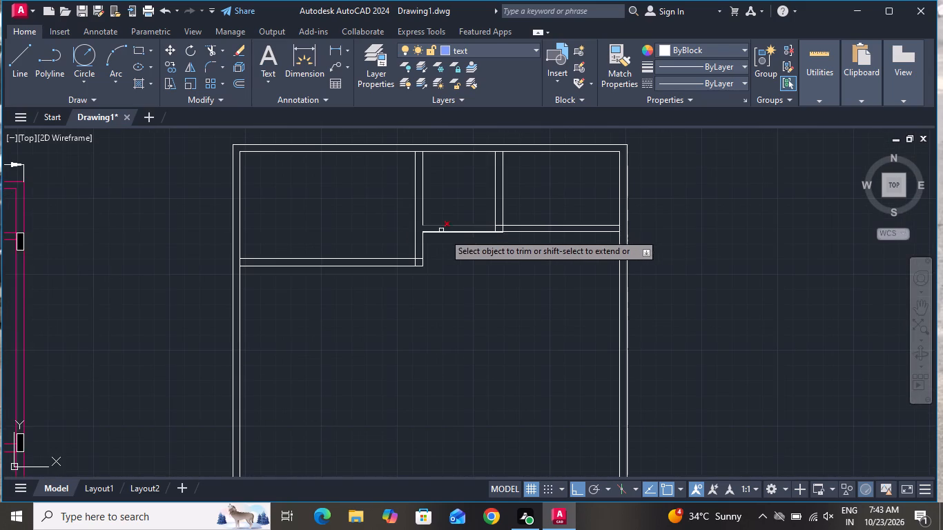
pyautogui.scroll(3, 494, 224)
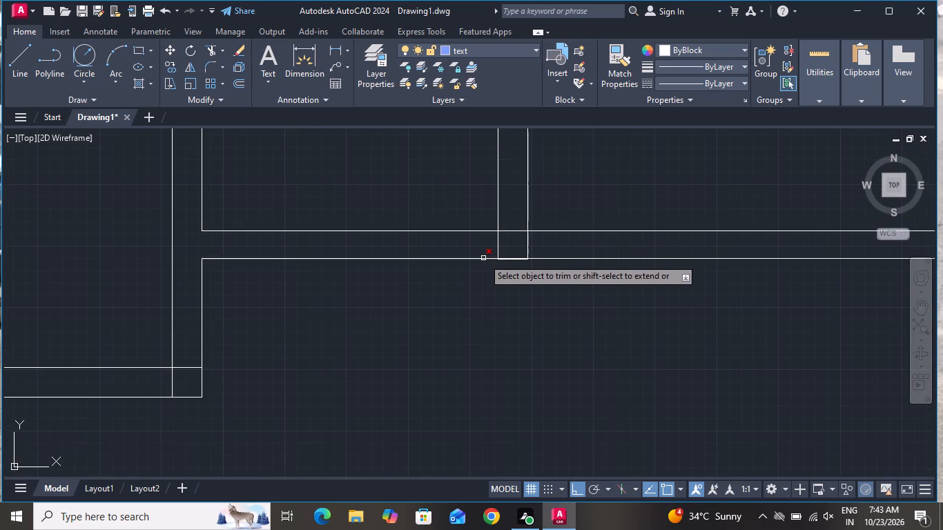
pyautogui.click(483, 258)
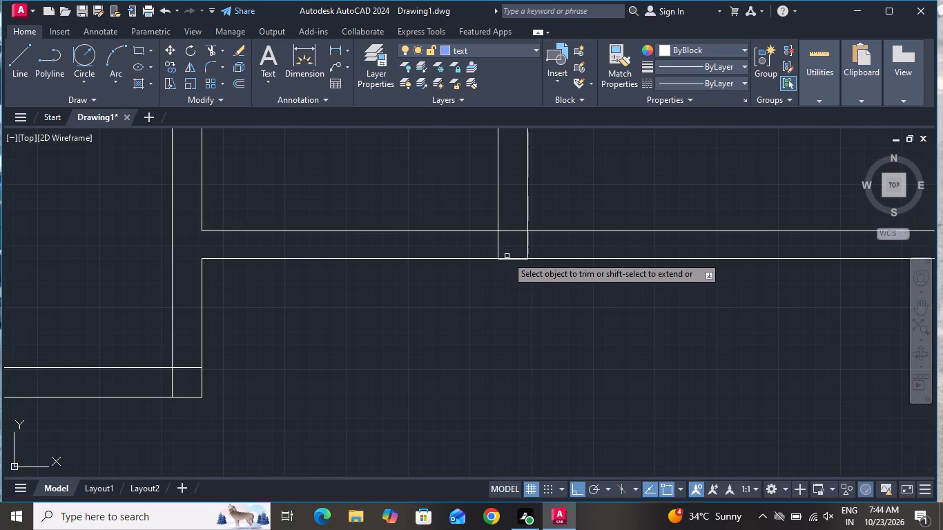
pyautogui.click(510, 258)
pyautogui.click(545, 246)
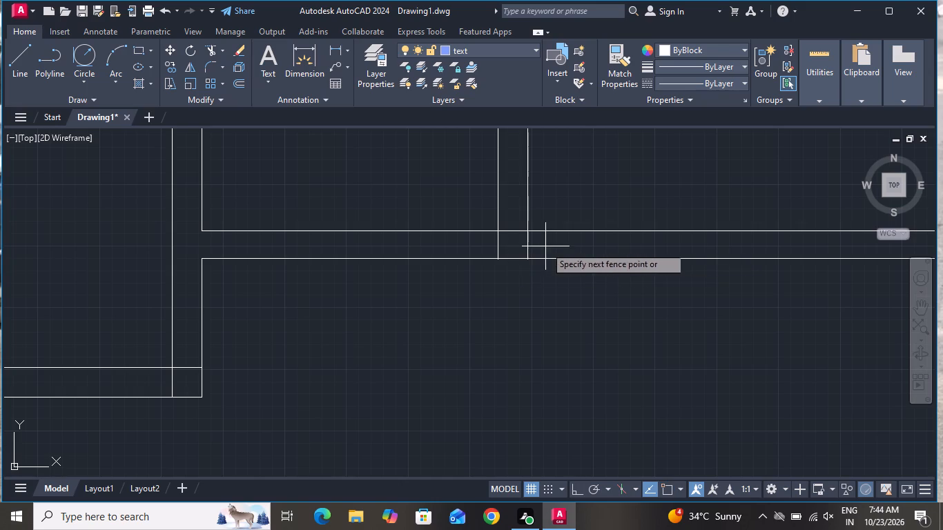
pyautogui.click(470, 249)
pyautogui.click(504, 243)
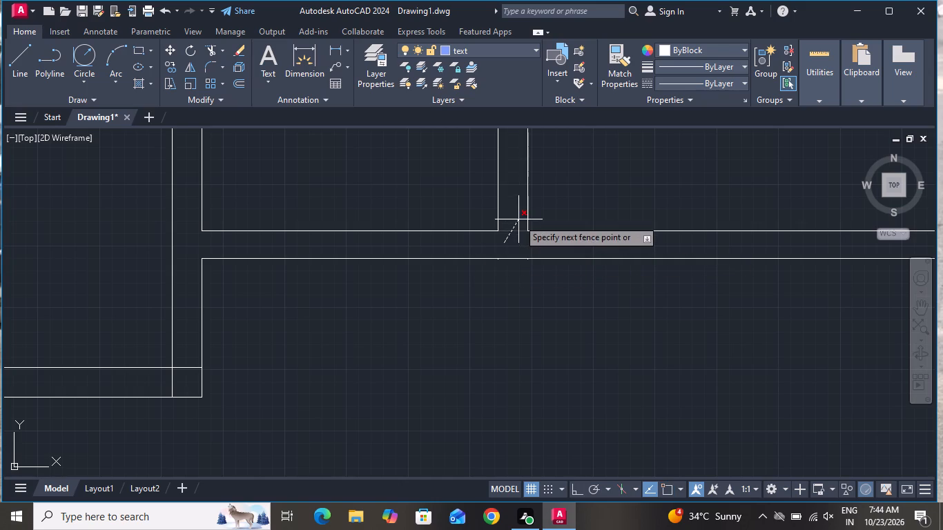
pyautogui.click(518, 218)
# Trim the crossing line ends inside the left room's lower-right partition corner to form a clean corner.
pyautogui.scroll(-2, 502, 328)
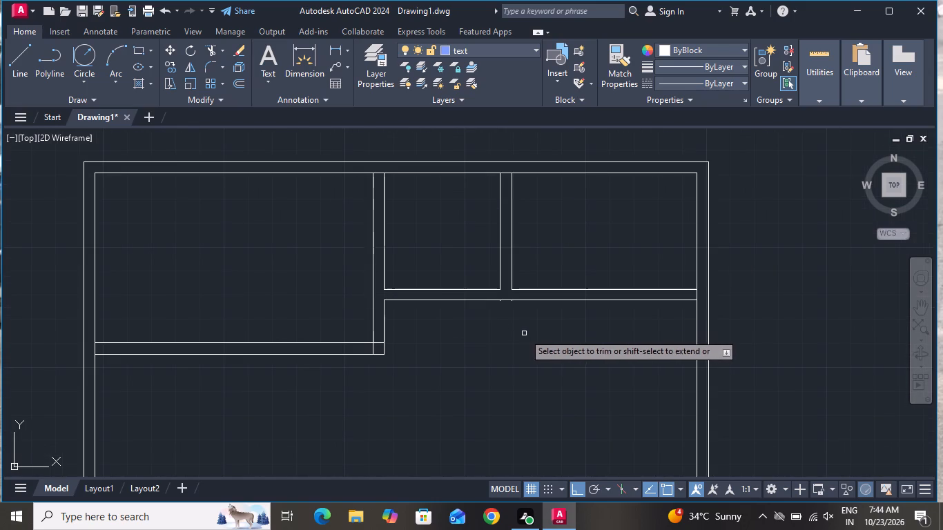
pyautogui.scroll(2, 361, 347)
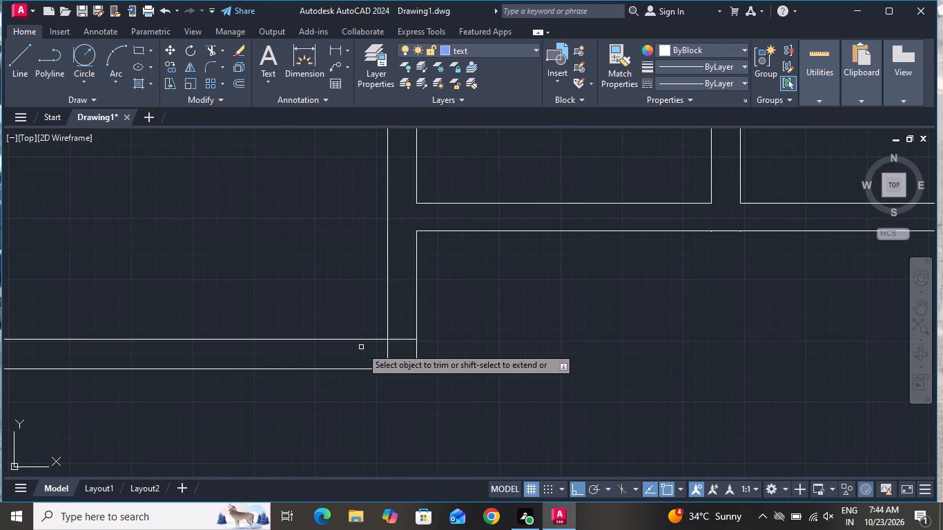
pyautogui.scroll(1, 357, 355)
pyautogui.click(382, 351)
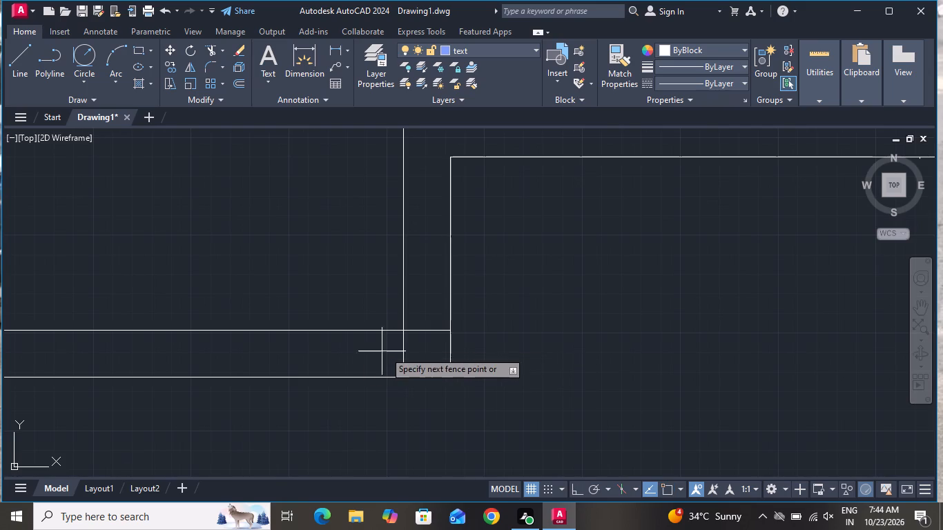
pyautogui.click(416, 351)
pyautogui.click(433, 346)
pyautogui.click(439, 320)
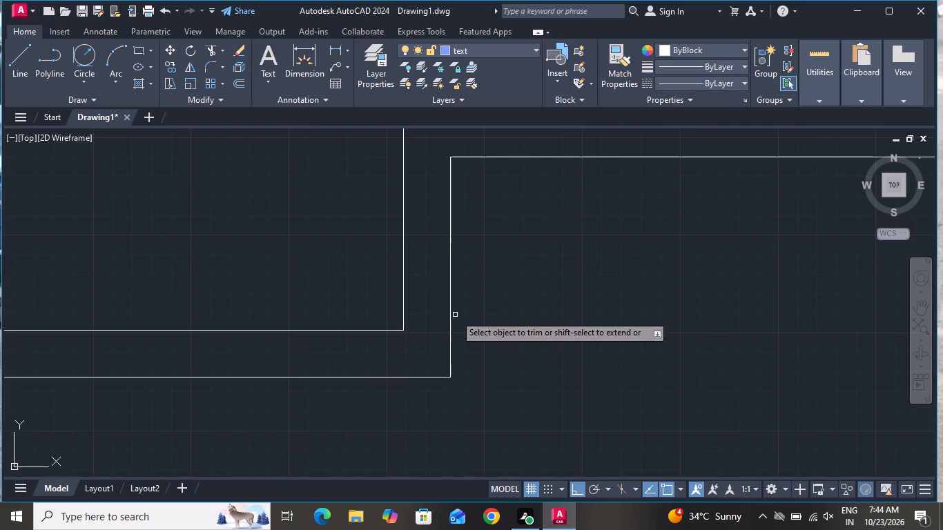
# Trim the left and right exterior walls' inner lines where the horizontal partitions join them.
pyautogui.scroll(-2, 529, 303)
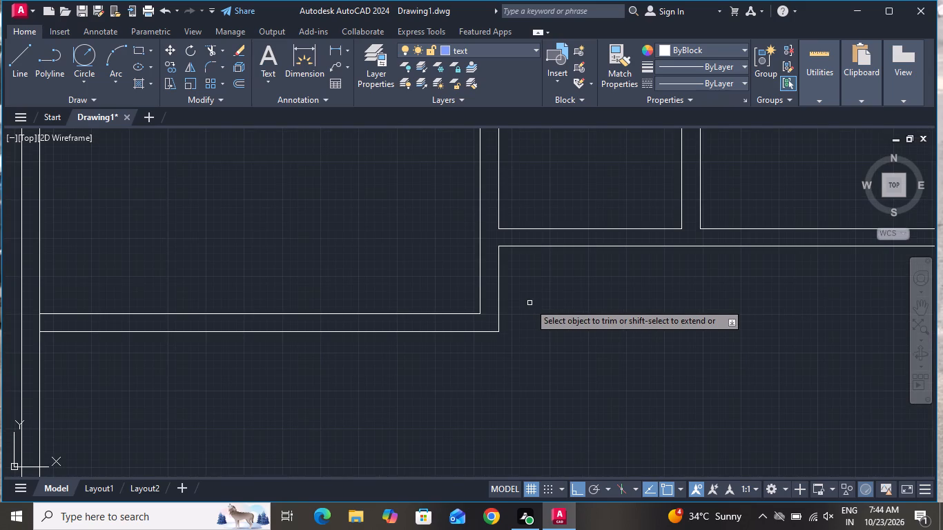
pyautogui.scroll(-2, 529, 303)
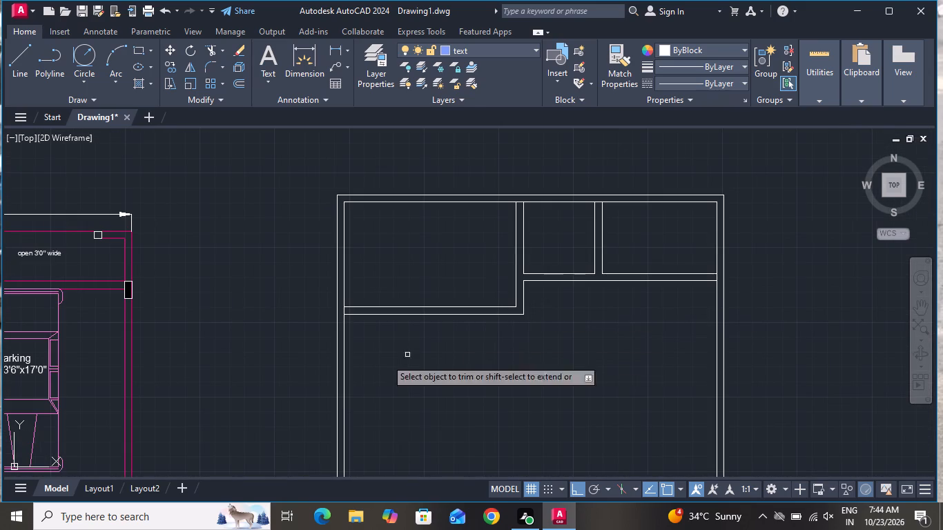
pyautogui.scroll(4, 343, 306)
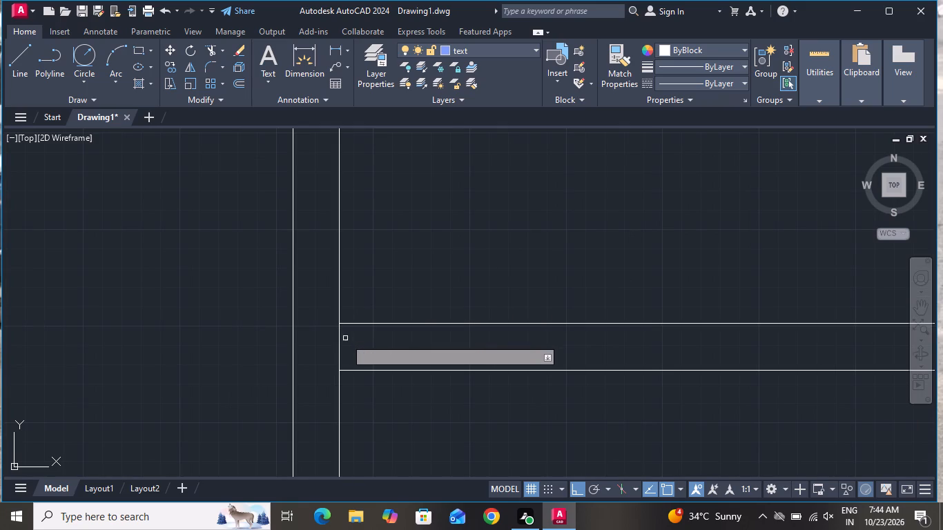
pyautogui.click(345, 338)
pyautogui.click(318, 349)
pyautogui.scroll(-2, 350, 352)
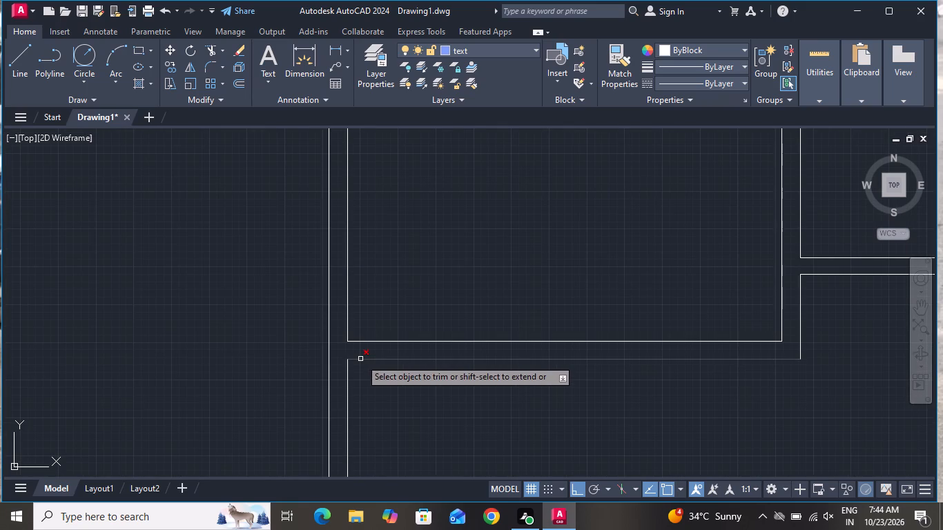
pyautogui.scroll(-2, 361, 359)
pyautogui.scroll(-1, 439, 292)
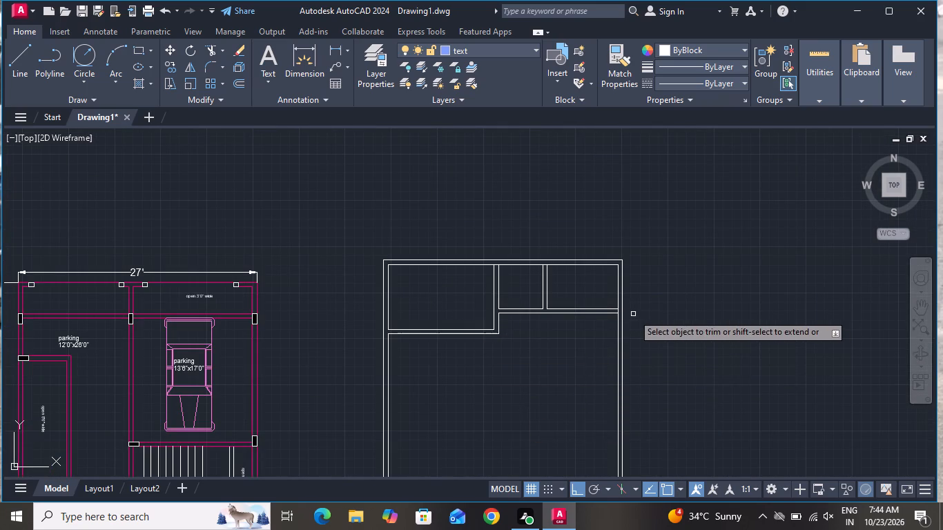
pyautogui.scroll(4, 630, 313)
pyautogui.click(571, 311)
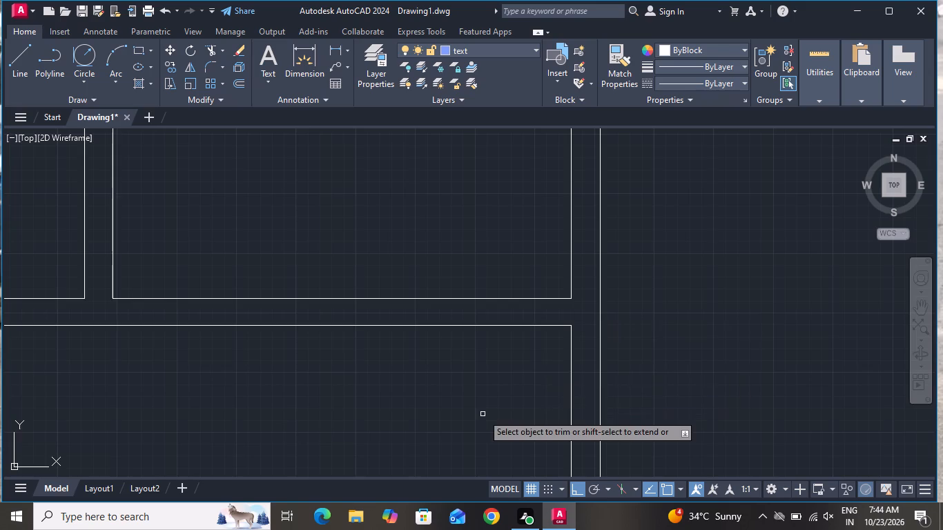
# Trim the top exterior wall's inner line where the two vertical partitions join it.
pyautogui.scroll(-2, 483, 414)
pyautogui.scroll(2, 320, 248)
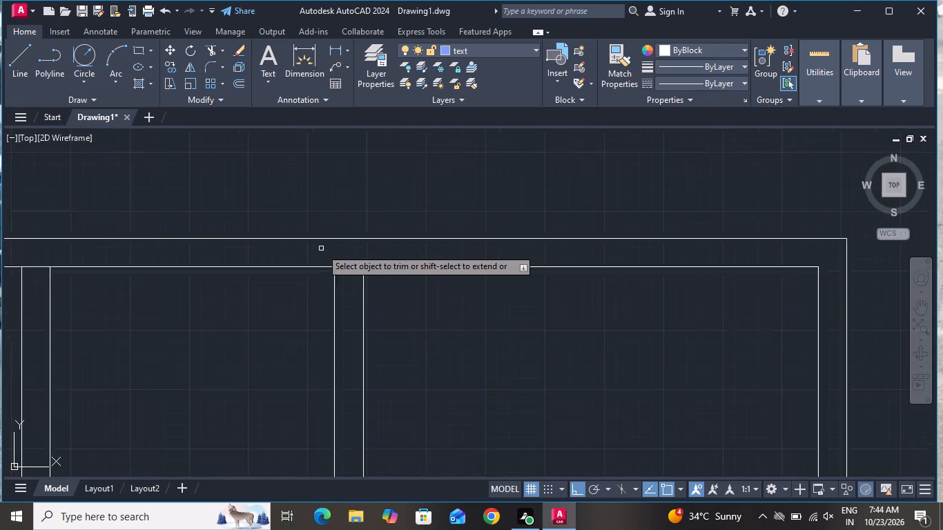
pyautogui.scroll(1, 321, 248)
pyautogui.click(356, 255)
pyautogui.click(364, 297)
pyautogui.scroll(-2, 380, 286)
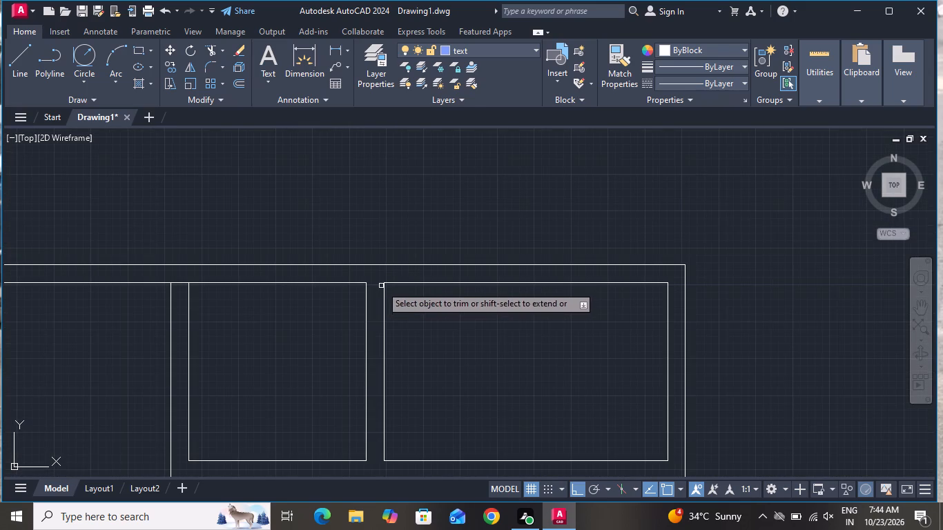
pyautogui.click(184, 284)
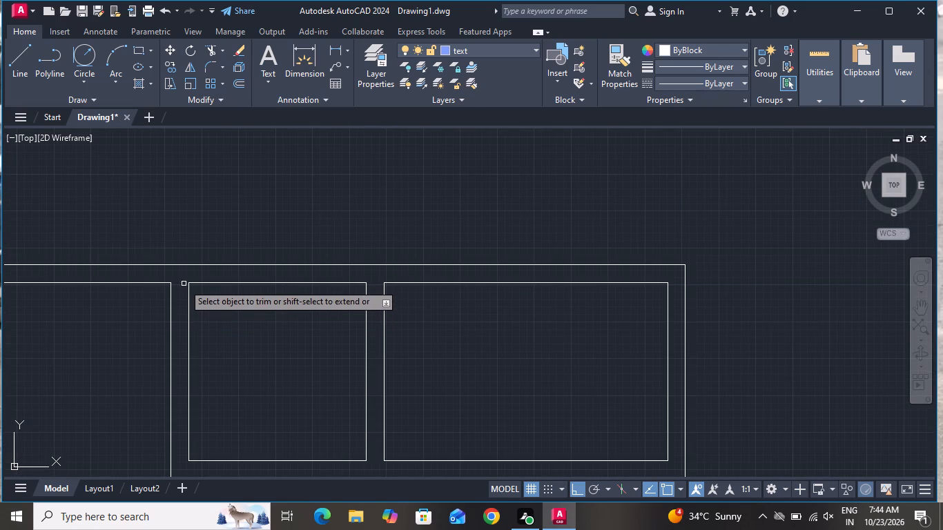
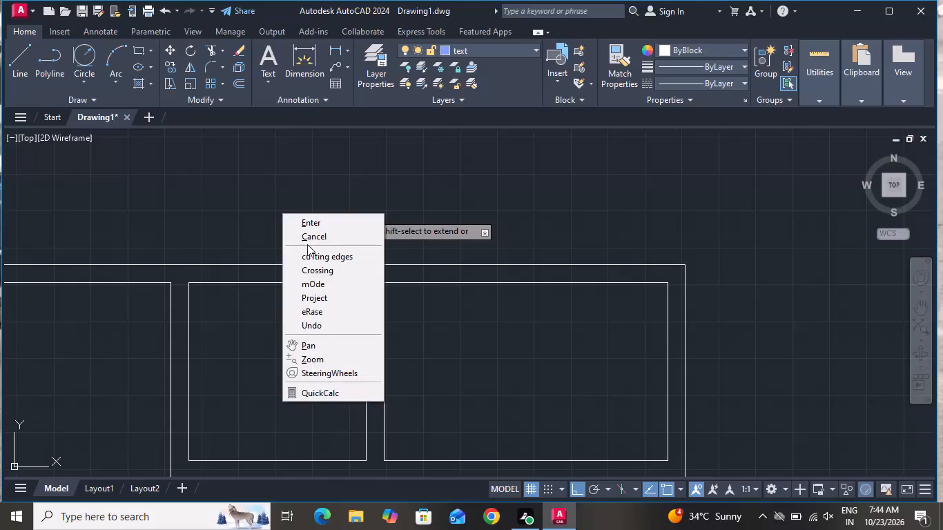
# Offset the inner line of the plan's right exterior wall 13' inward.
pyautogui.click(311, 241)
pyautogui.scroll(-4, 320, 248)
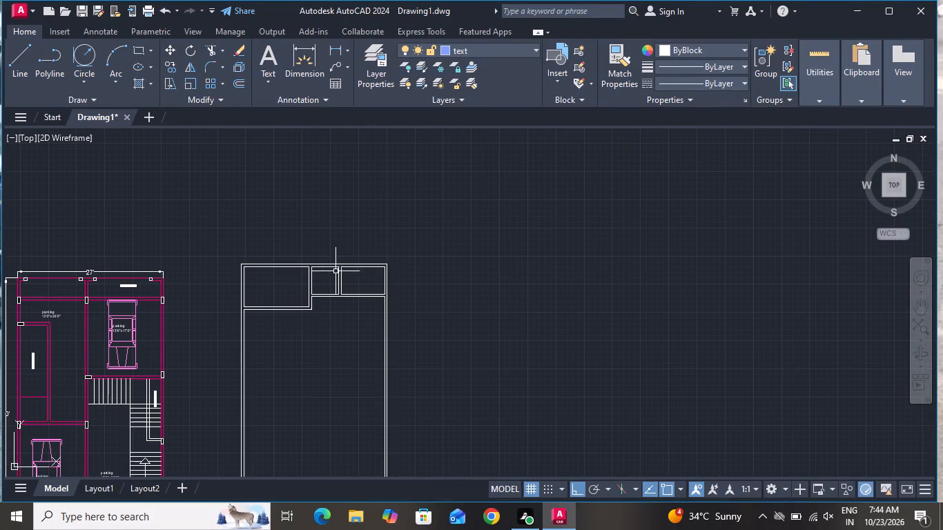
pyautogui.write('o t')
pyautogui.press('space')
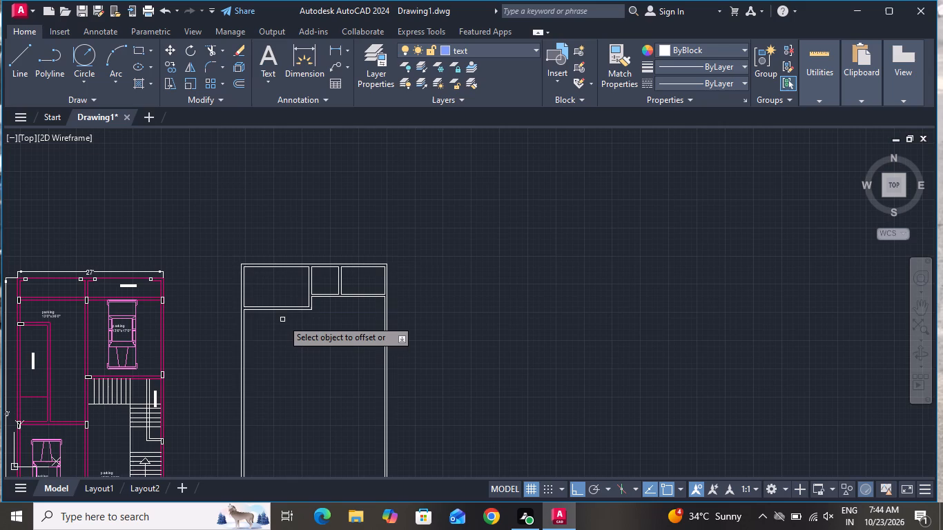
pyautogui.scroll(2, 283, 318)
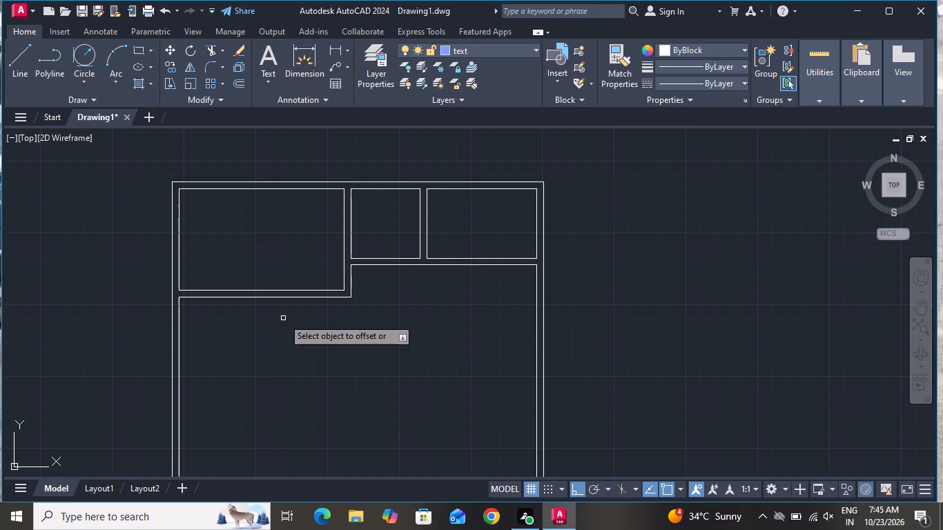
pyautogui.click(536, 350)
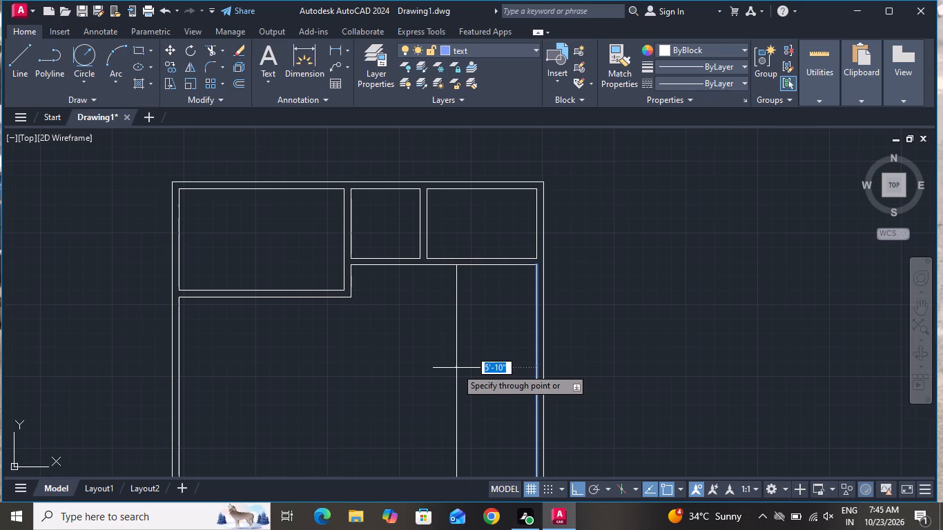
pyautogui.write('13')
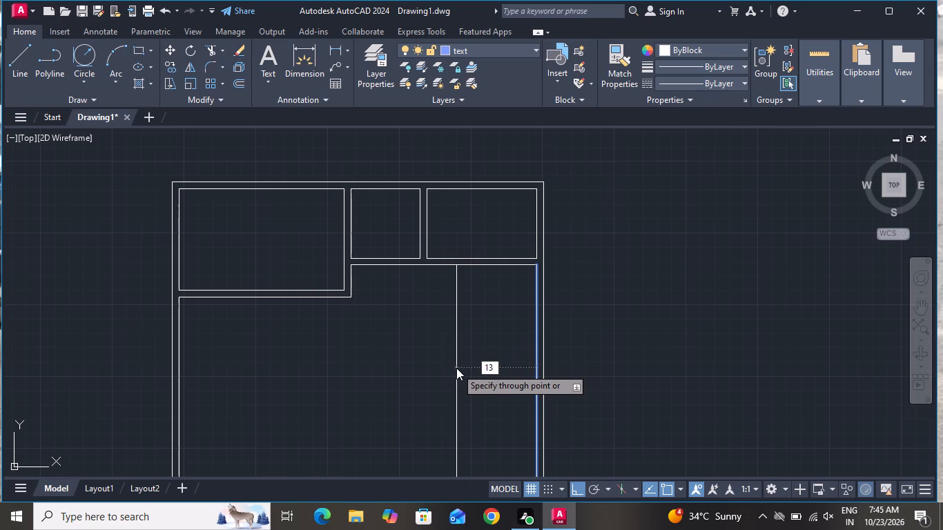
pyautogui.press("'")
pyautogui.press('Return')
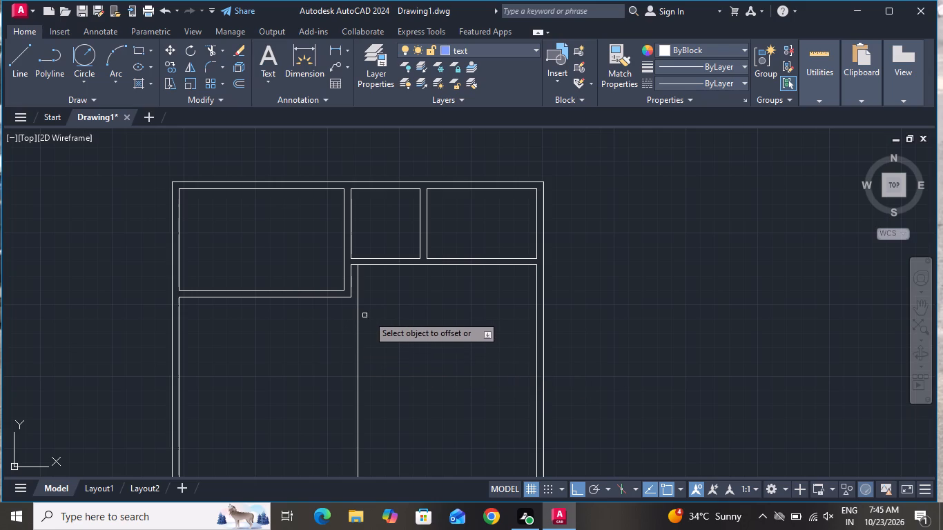
# Offset the horizontal wall line below the two small upper rooms 17'0" downward.
pyautogui.click(435, 264)
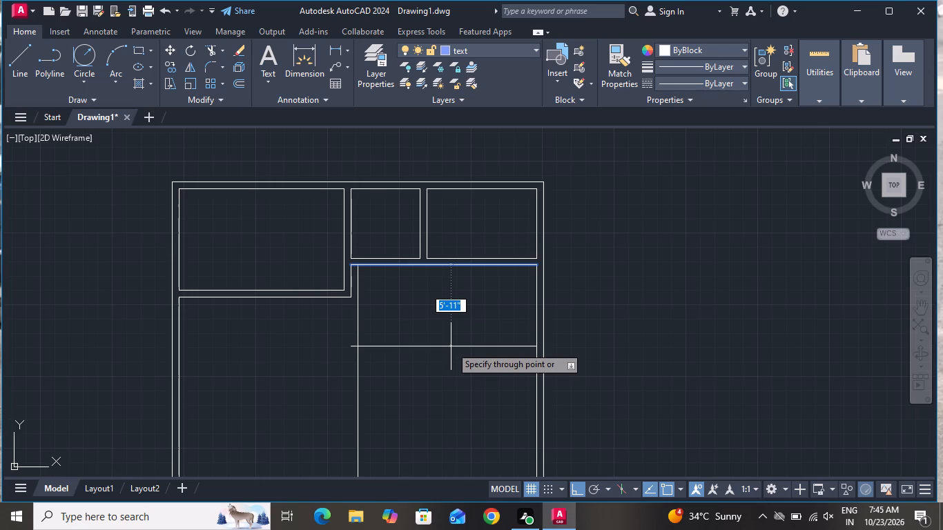
pyautogui.write('12')
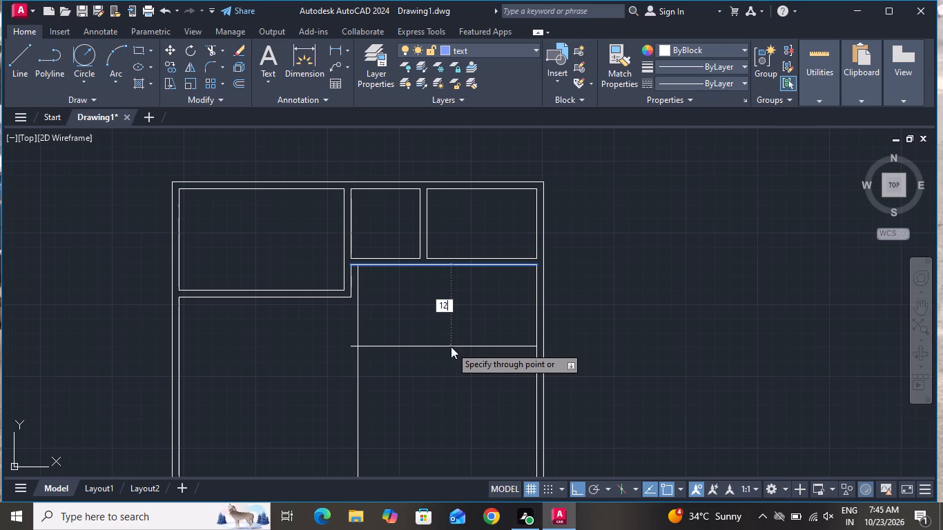
pyautogui.press("'")
pyautogui.press('BackSpace')
pyautogui.press('BackSpace')
pyautogui.press('7')
pyautogui.press("'")
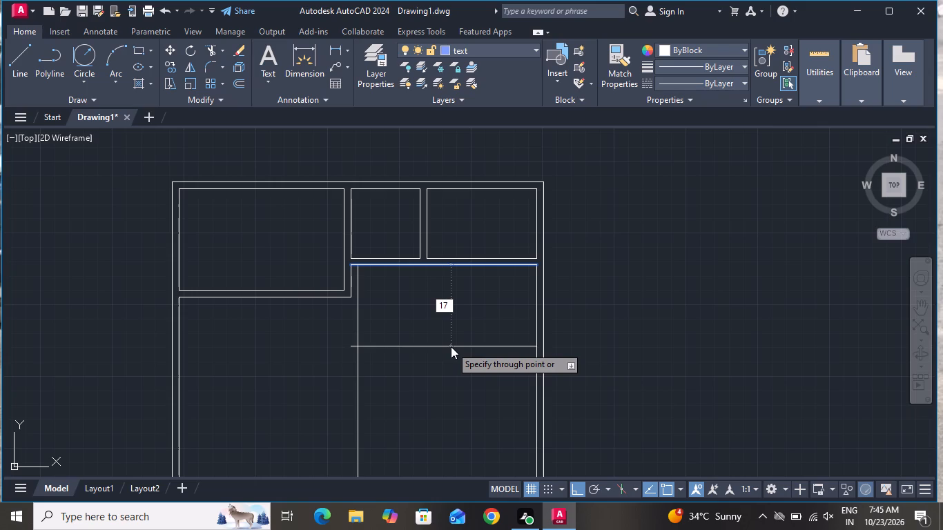
pyautogui.press('0')
pyautogui.hotkey('shift', '"')
pyautogui.press('Return')
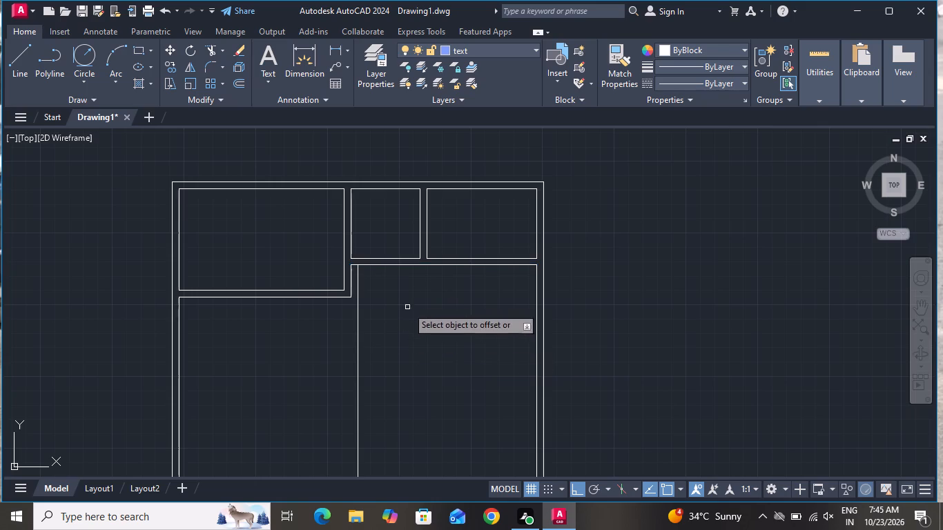
# Offset the new horizontal line 6" downward to give the wall its thickness.
pyautogui.scroll(-3, 429, 292)
pyautogui.scroll(2, 445, 349)
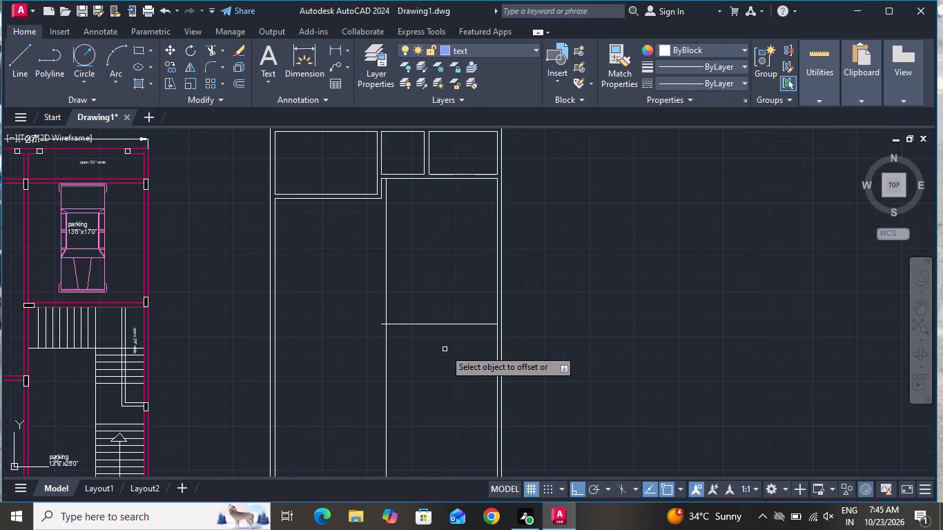
pyautogui.click(443, 325)
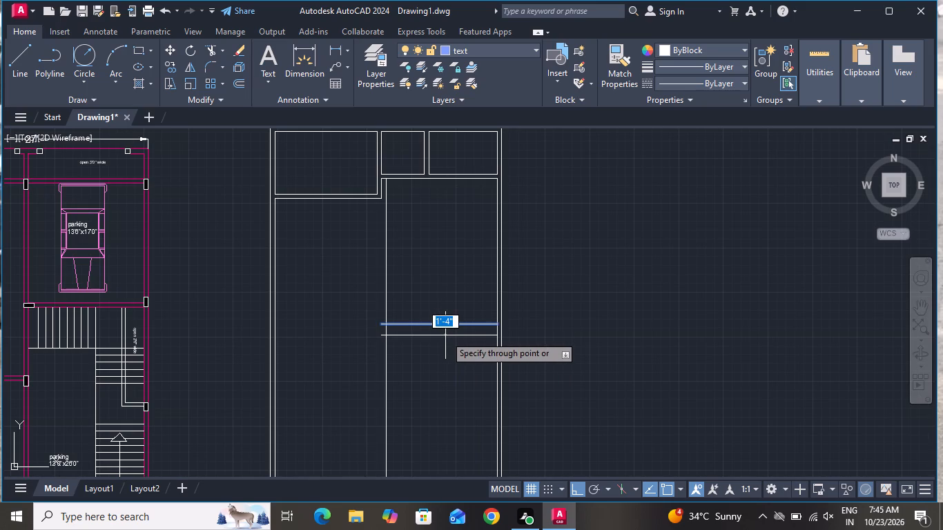
pyautogui.press('6')
pyautogui.hotkey('shift', '"')
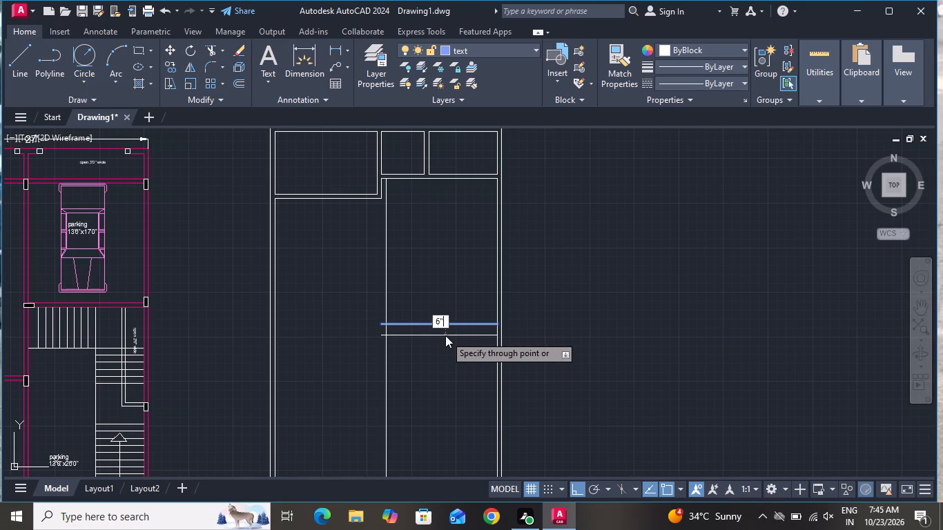
pyautogui.press('Return')
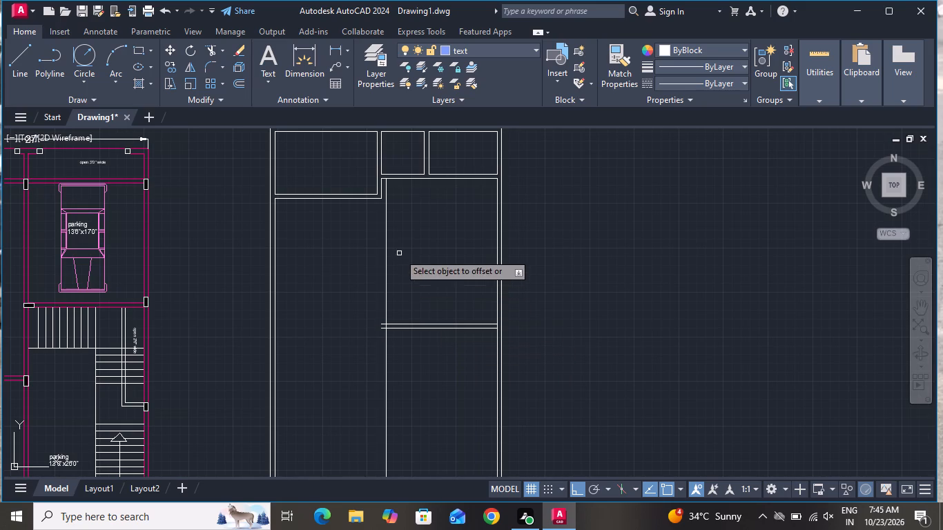
pyautogui.rightClick(399, 253)
pyautogui.click(412, 271)
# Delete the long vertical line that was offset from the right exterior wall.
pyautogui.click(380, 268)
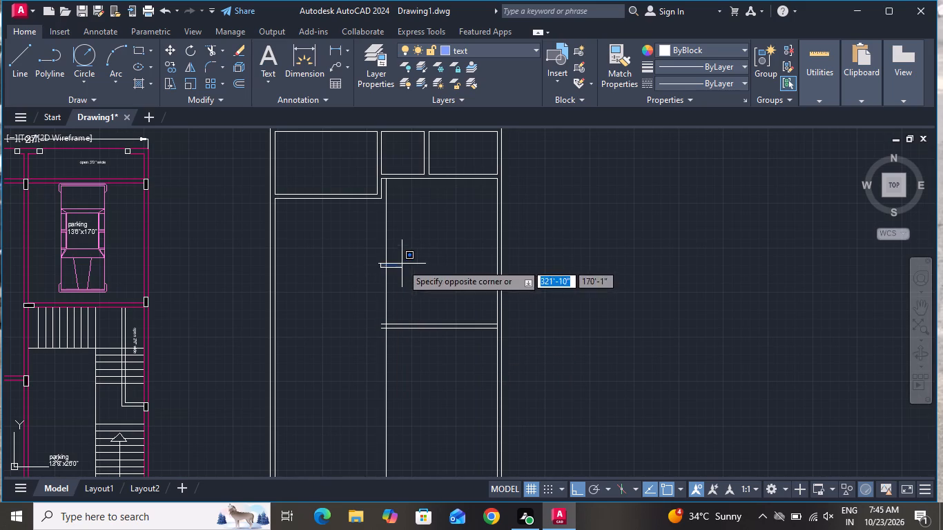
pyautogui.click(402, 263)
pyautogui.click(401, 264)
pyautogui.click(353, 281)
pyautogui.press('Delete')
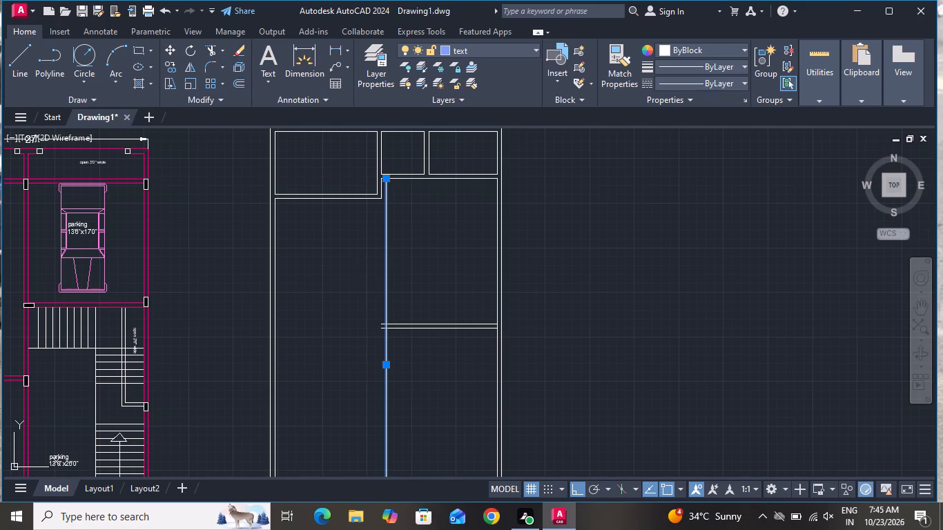
# Extend the vertical wall lines beside the upper-left room: the inner one to that room's lower wall line, the other to the new 6" wall's lower line.
pyautogui.write('ex')
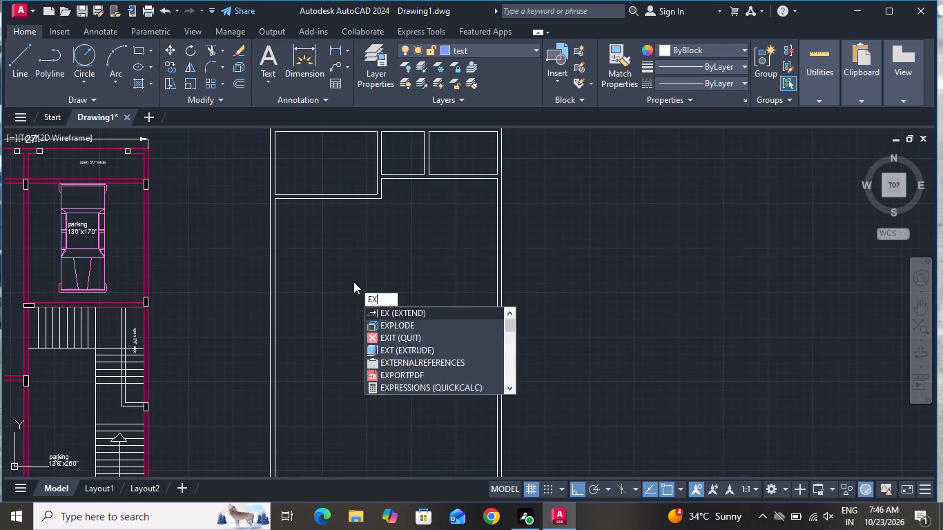
pyautogui.press('space')
pyautogui.press('space')
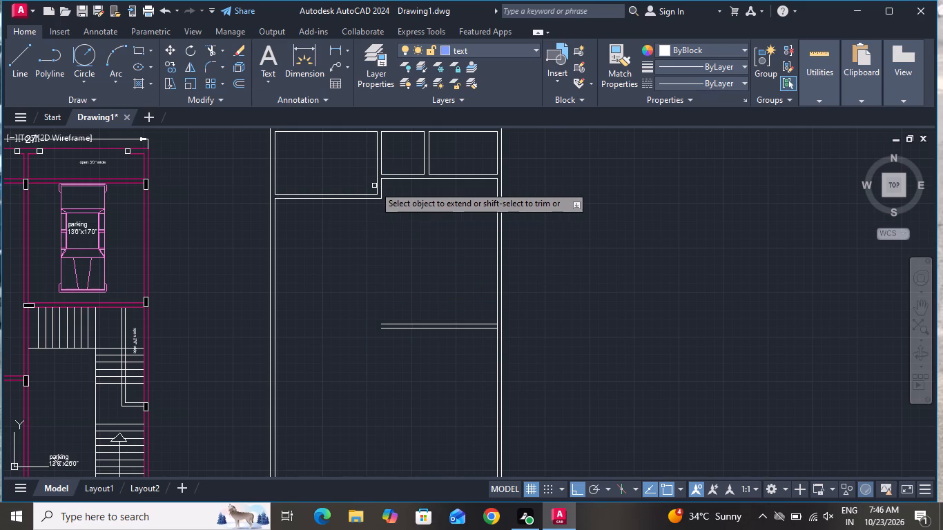
pyautogui.click(378, 184)
pyautogui.click(380, 196)
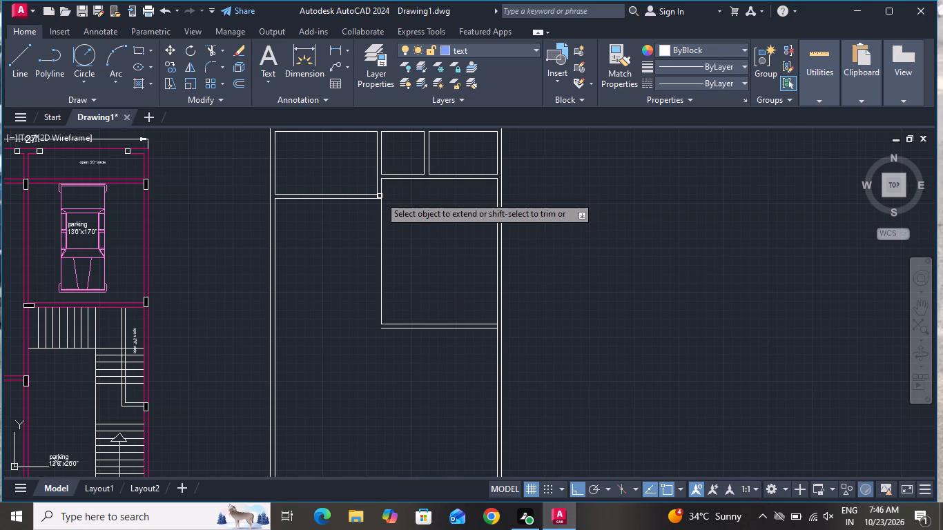
pyautogui.click(379, 284)
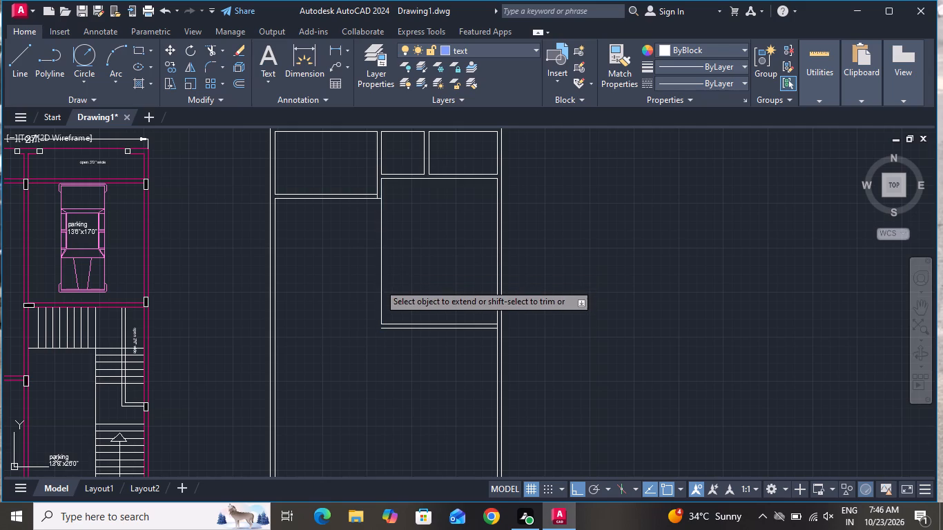
pyautogui.click(389, 315)
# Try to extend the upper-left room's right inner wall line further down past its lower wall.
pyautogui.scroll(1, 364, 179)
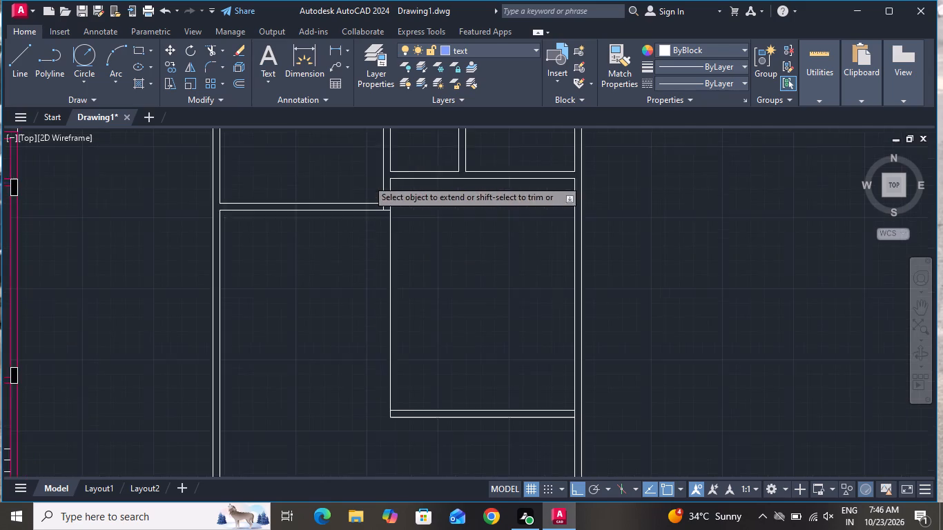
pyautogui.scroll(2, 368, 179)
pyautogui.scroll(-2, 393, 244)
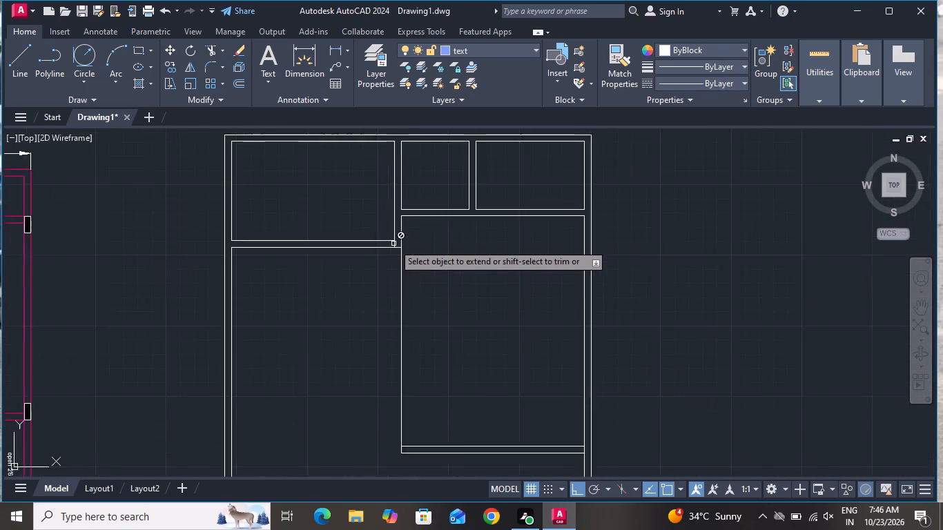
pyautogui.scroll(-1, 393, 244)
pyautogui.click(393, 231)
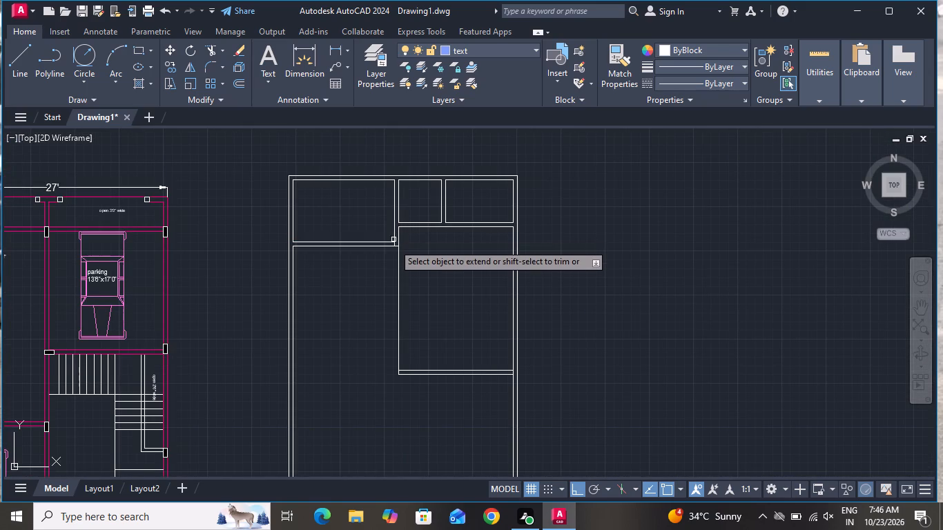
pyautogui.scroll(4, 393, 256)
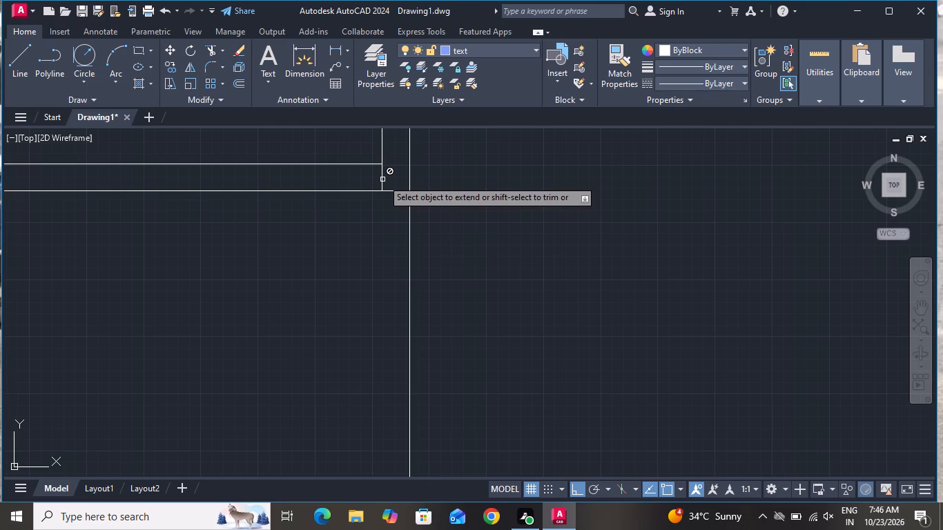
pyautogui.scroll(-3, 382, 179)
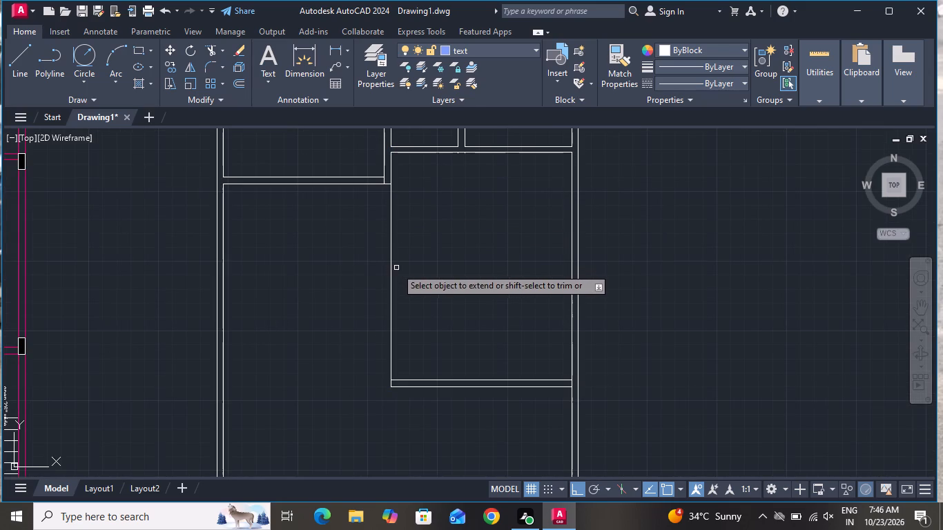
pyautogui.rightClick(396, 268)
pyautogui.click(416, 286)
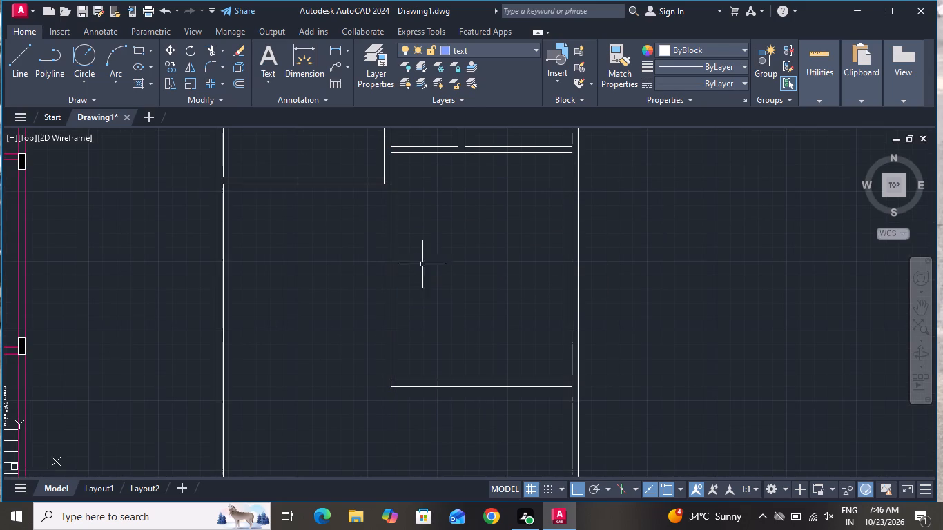
# Draw a line about 15'-2" down from the upper-left room's lower-right wall corner, then across to the 6" wall's lower-left corner.
pyautogui.click(28, 57)
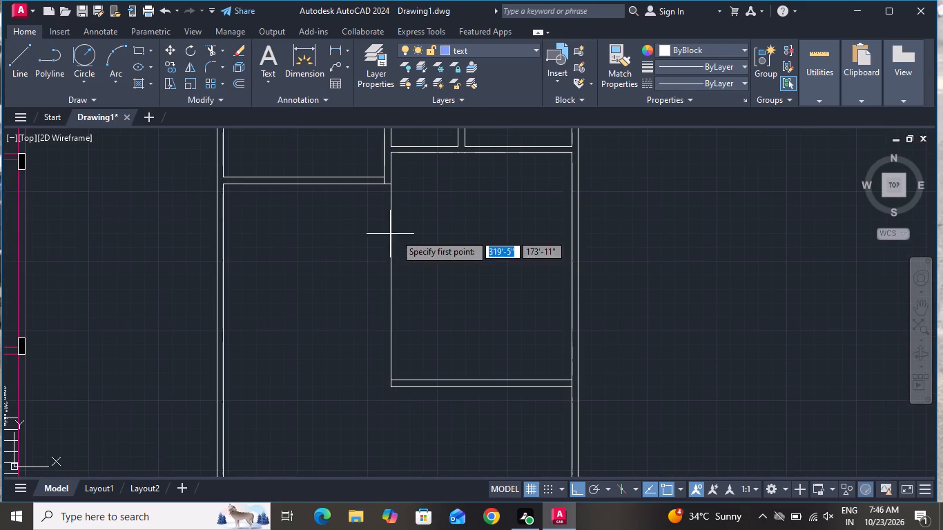
pyautogui.scroll(3, 382, 177)
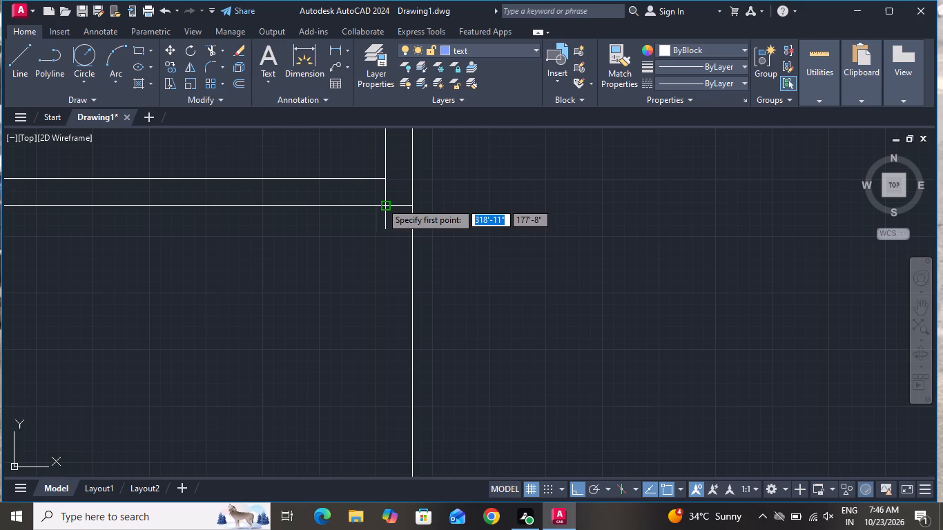
pyautogui.click(386, 206)
pyautogui.scroll(-4, 400, 322)
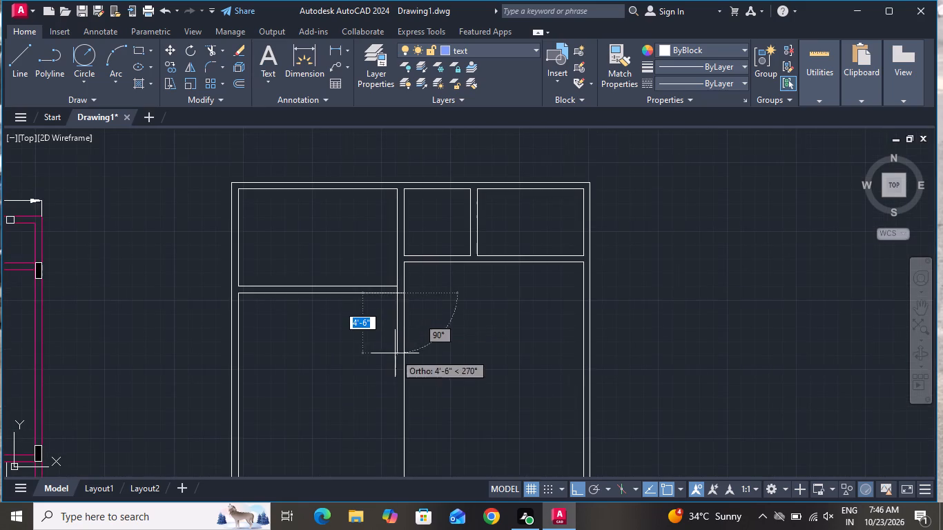
pyautogui.scroll(-3, 391, 331)
pyautogui.scroll(4, 389, 380)
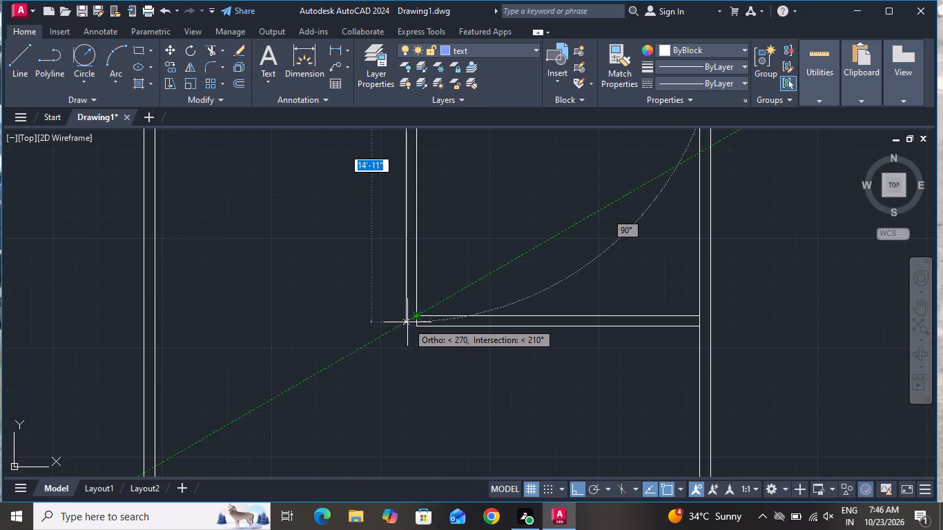
pyautogui.scroll(3, 408, 334)
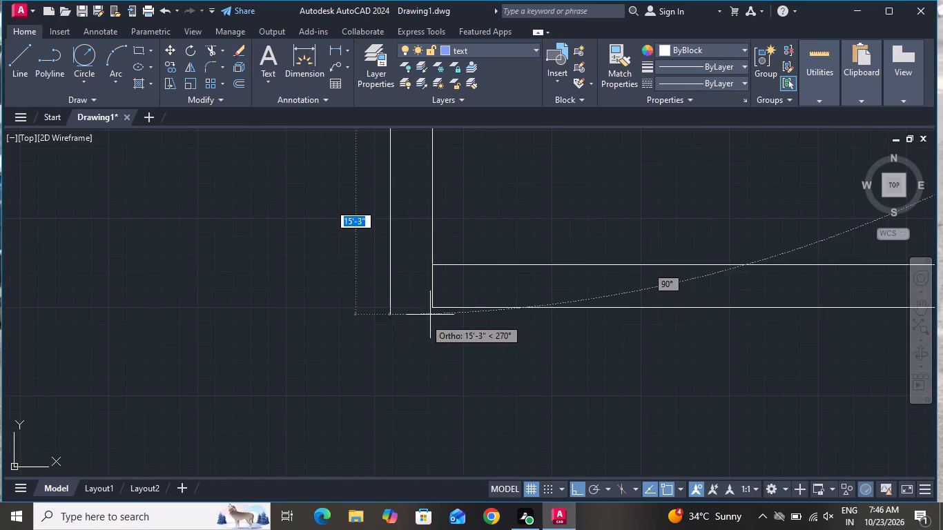
pyautogui.click(391, 306)
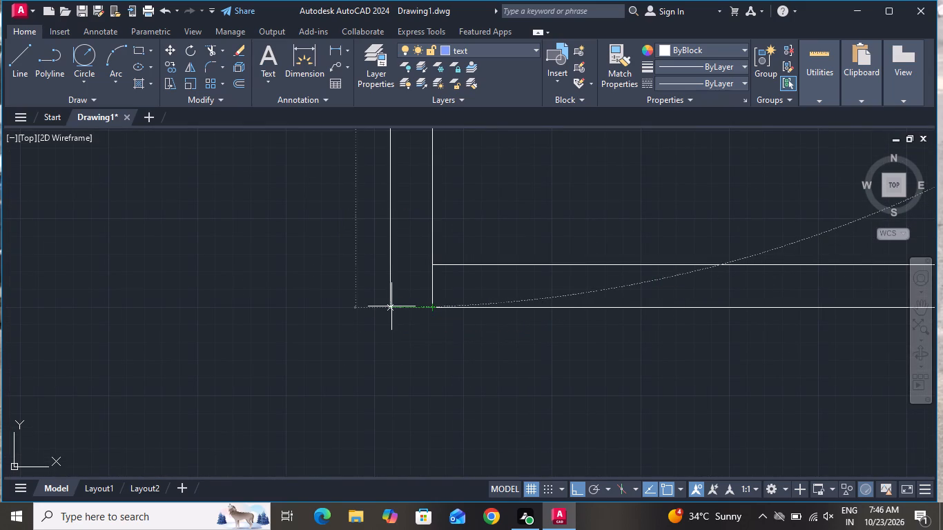
pyautogui.click(436, 309)
pyautogui.rightClick(436, 309)
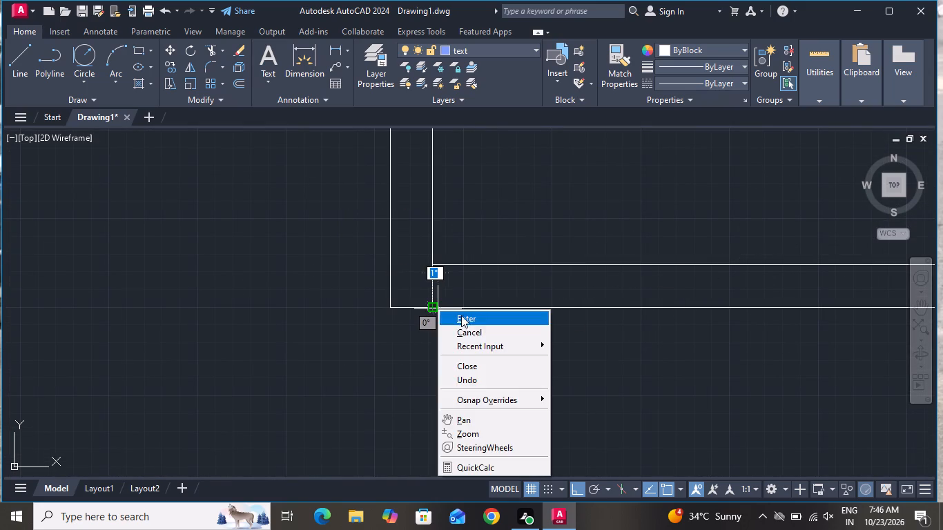
pyautogui.click(468, 329)
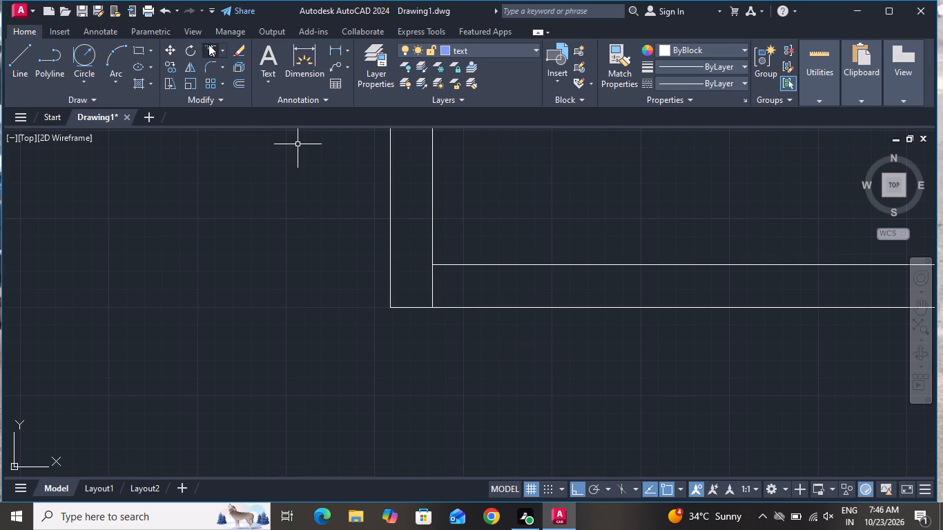
# Trim the overlapping segments at both ends of the large right room's lower wall so its lines join cleanly.
pyautogui.click(208, 44)
pyautogui.click(427, 282)
pyautogui.click(448, 279)
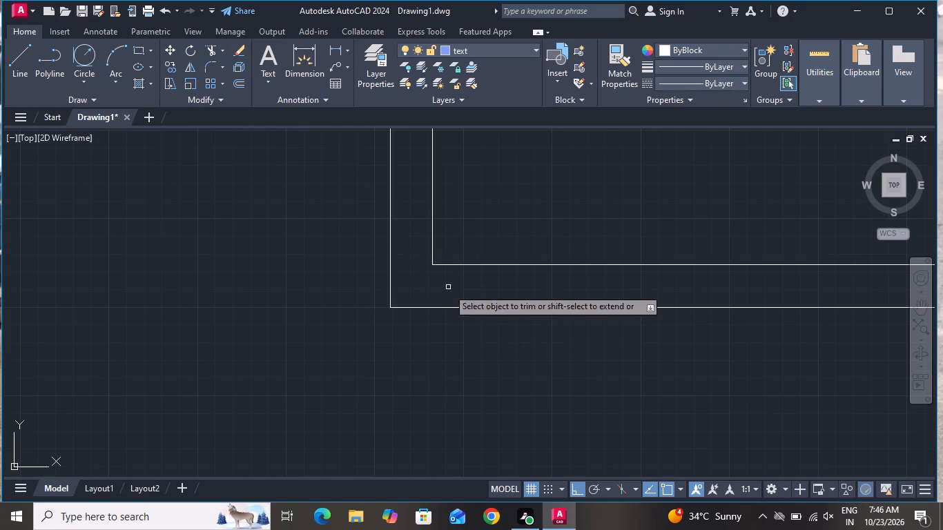
pyautogui.scroll(-4, 431, 309)
pyautogui.scroll(3, 607, 311)
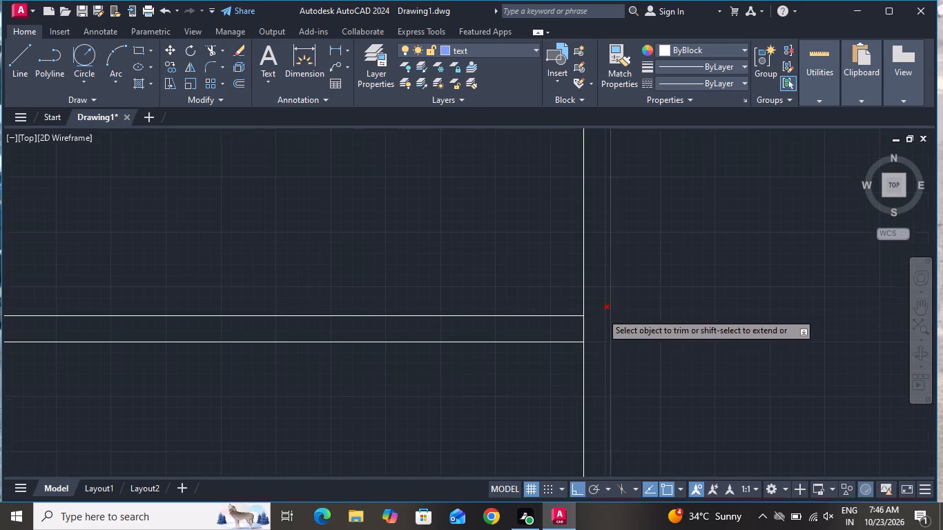
pyautogui.click(592, 322)
pyautogui.click(575, 331)
# Trim the crossing wall segments where the upper-left room's lower wall meets the long vertical wall.
pyautogui.scroll(-3, 556, 363)
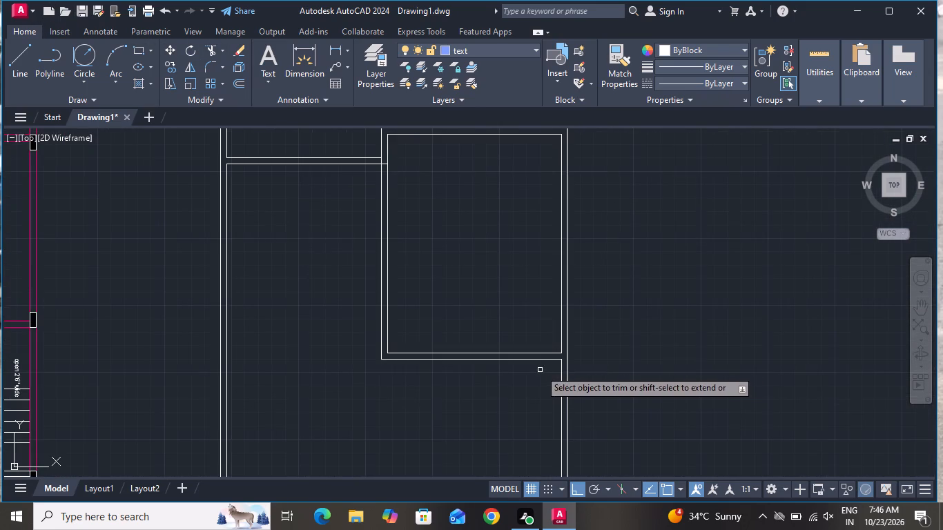
pyautogui.scroll(-1, 532, 358)
pyautogui.scroll(4, 443, 224)
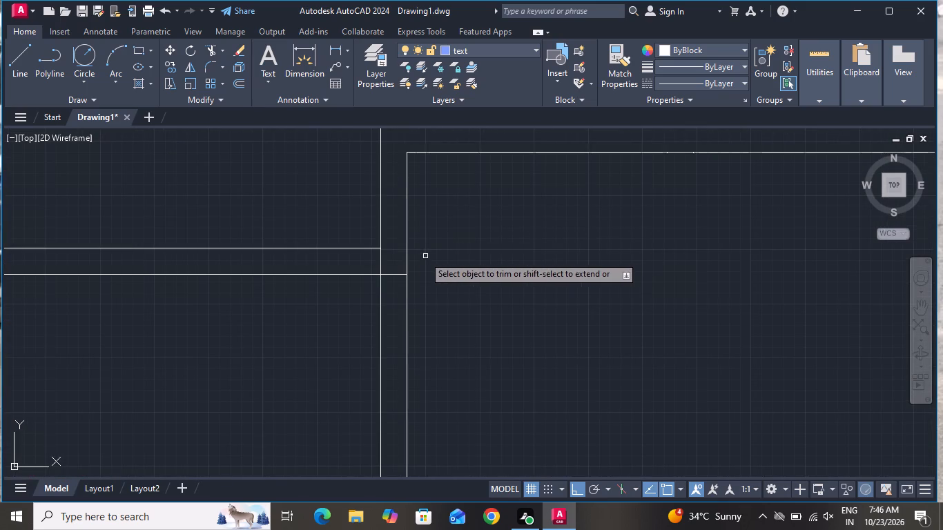
pyautogui.click(394, 256)
pyautogui.click(393, 302)
pyautogui.click(393, 259)
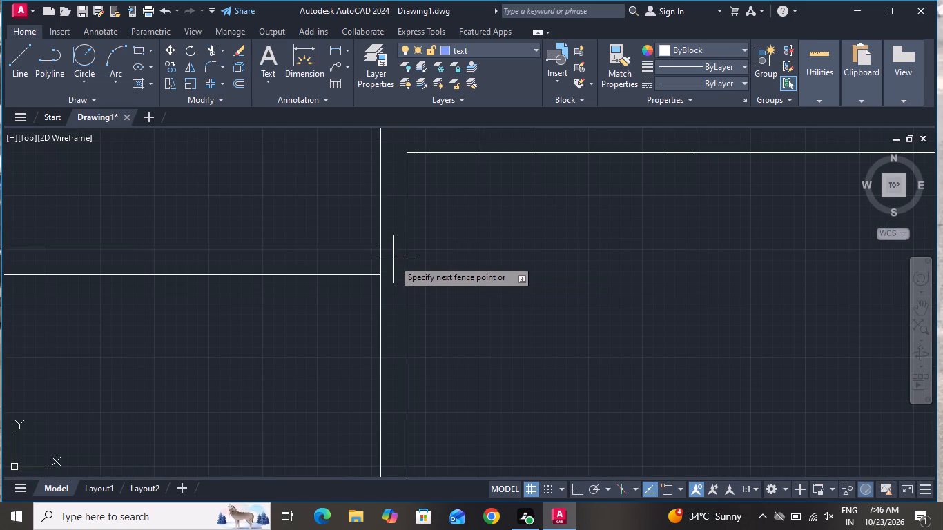
pyautogui.click(376, 261)
pyautogui.rightClick(376, 261)
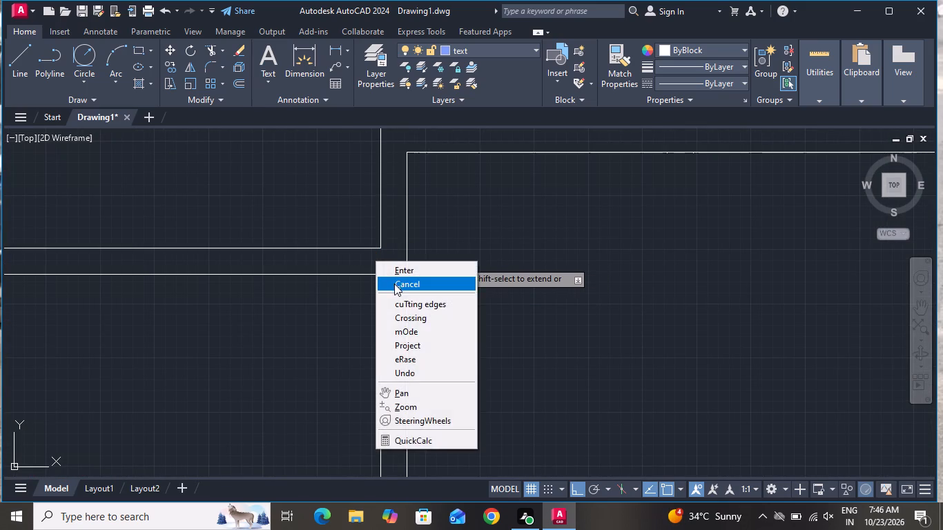
pyautogui.click(394, 284)
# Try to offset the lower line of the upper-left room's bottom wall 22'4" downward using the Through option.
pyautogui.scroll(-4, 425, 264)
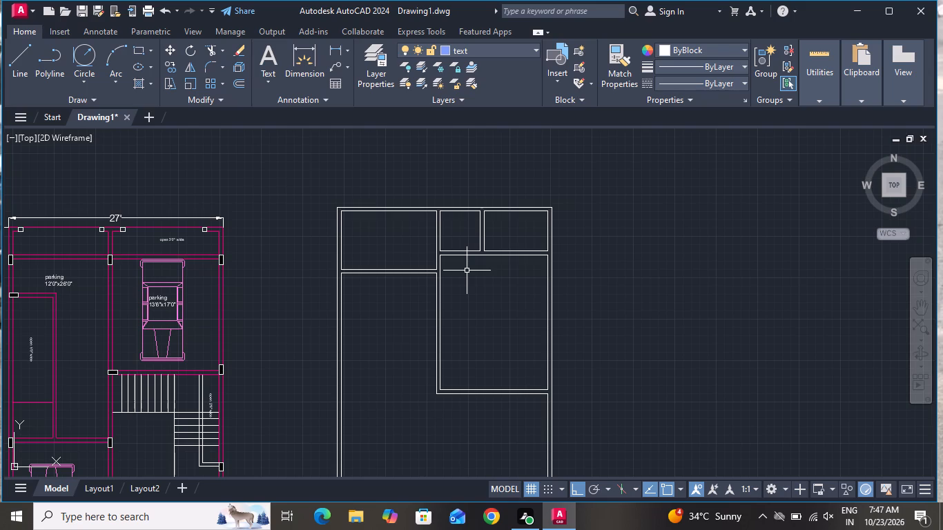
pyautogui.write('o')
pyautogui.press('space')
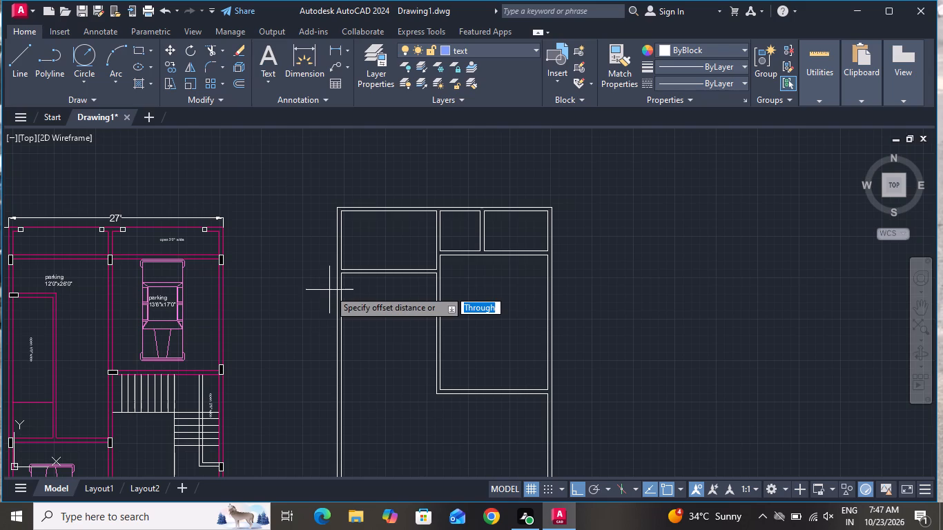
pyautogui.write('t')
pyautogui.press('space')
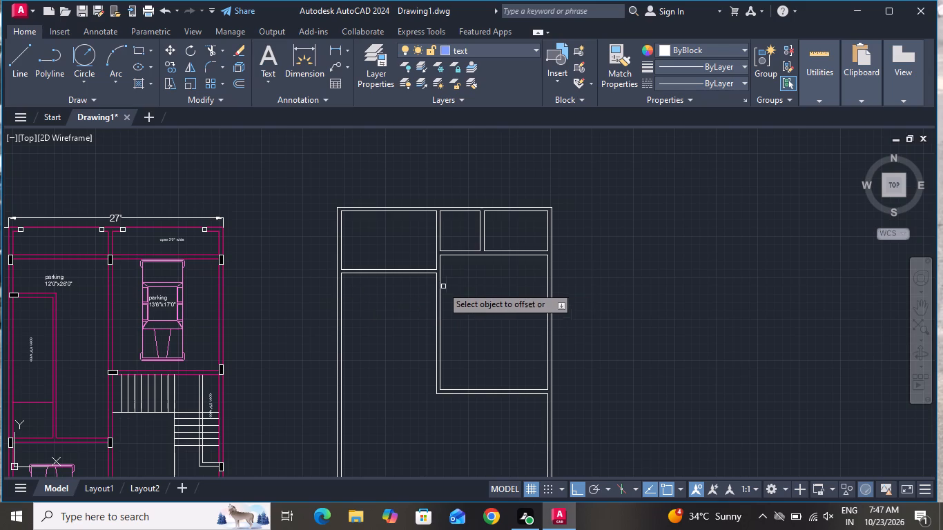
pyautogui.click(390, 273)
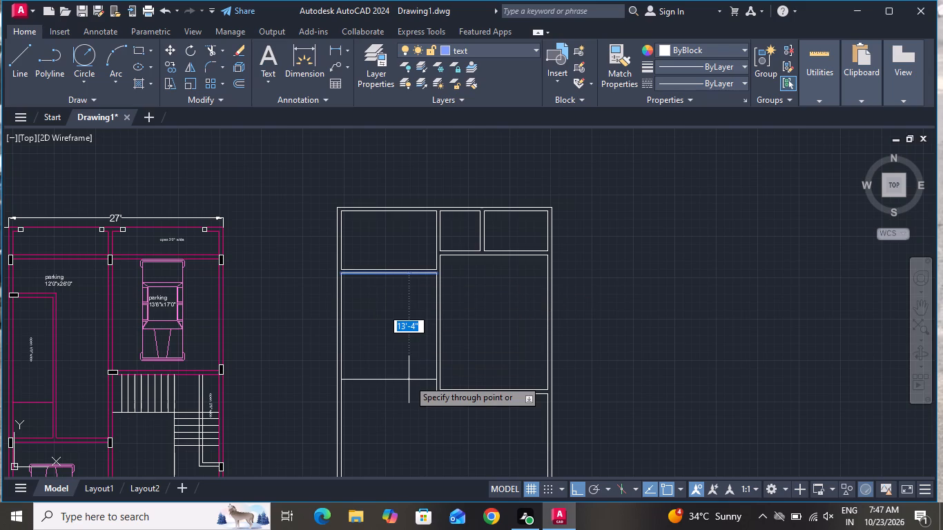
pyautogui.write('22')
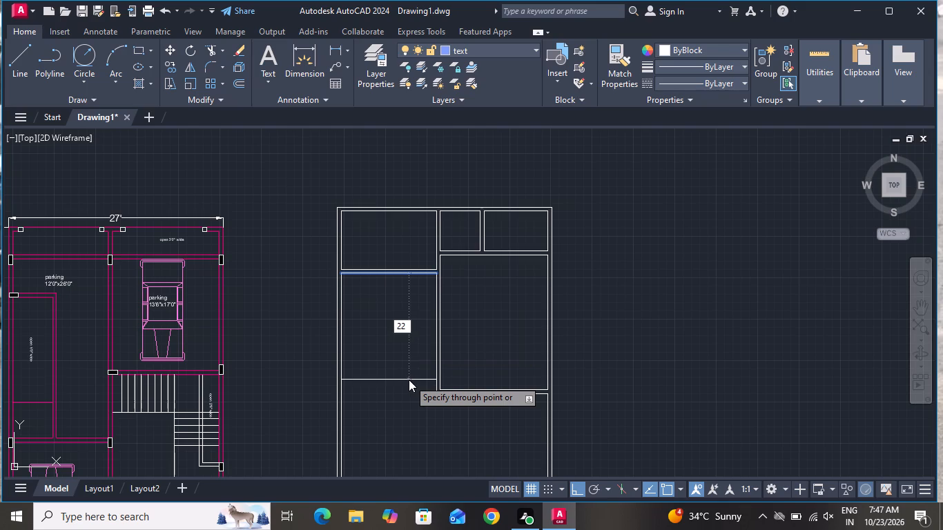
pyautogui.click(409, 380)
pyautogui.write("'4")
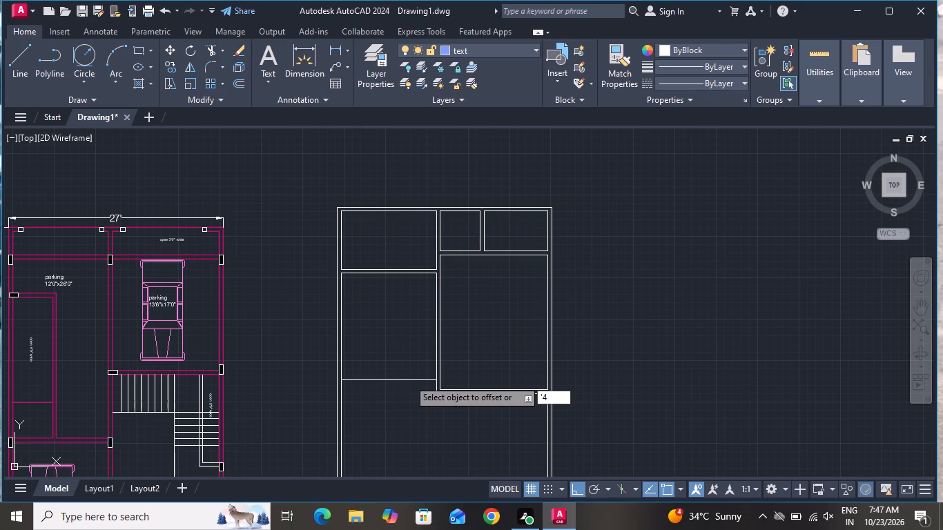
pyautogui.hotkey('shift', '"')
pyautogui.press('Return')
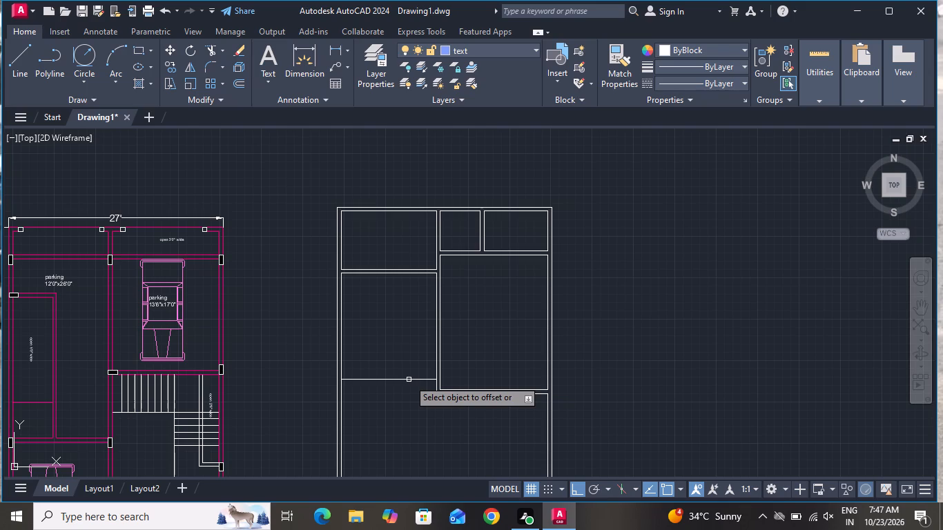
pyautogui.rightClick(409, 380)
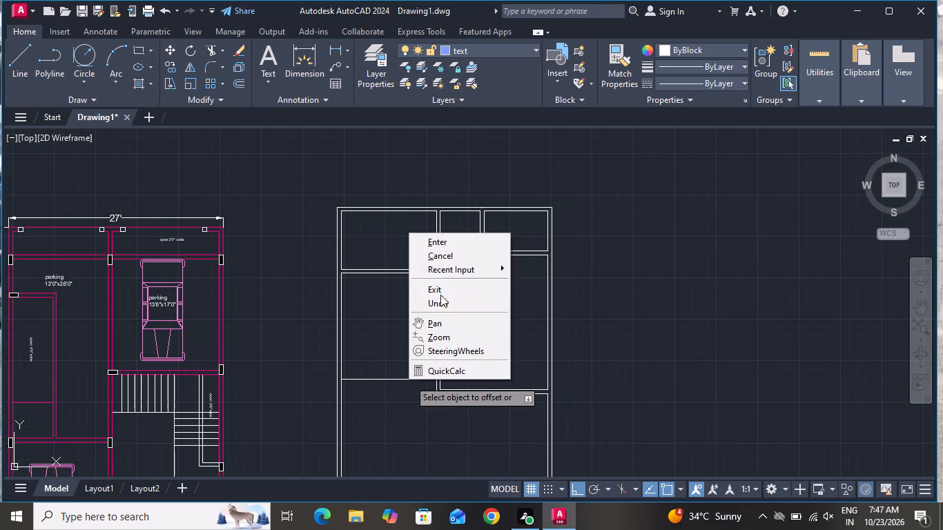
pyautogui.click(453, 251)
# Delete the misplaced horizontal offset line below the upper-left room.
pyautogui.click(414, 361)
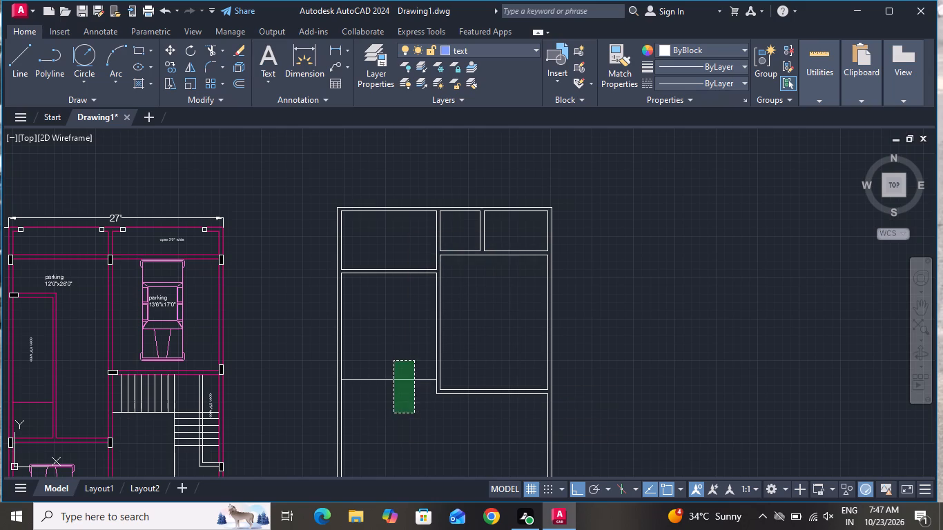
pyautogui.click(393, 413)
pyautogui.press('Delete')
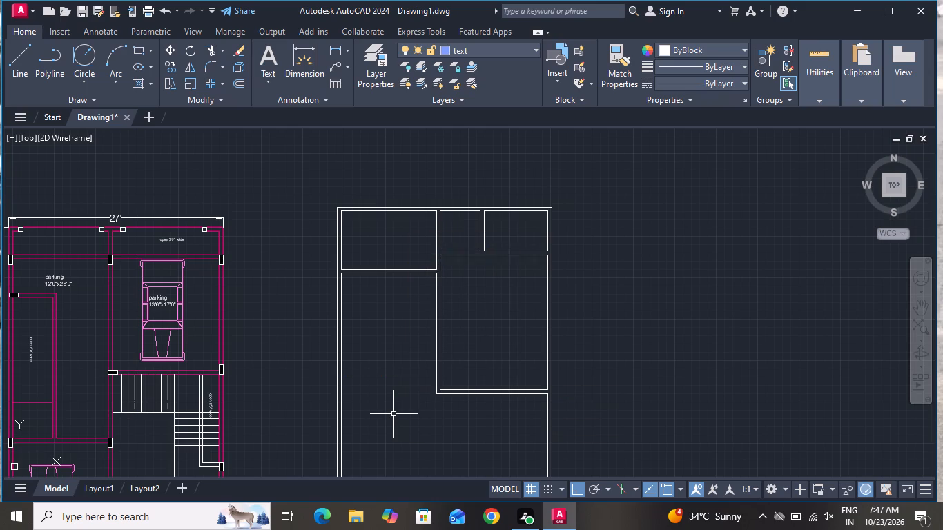
# Offset the lower line of the upper-left room's bottom wall 22'4" downward using the Through option.
pyautogui.write('o t')
pyautogui.press('space')
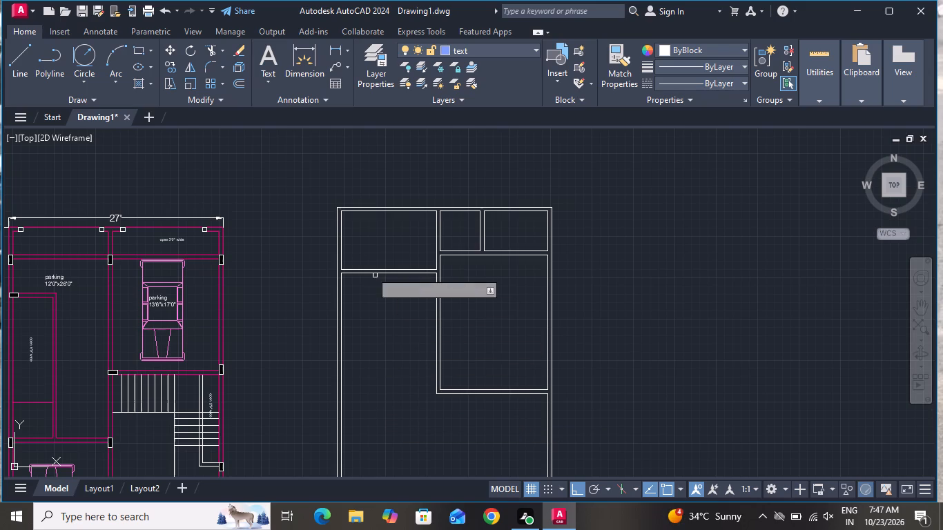
pyautogui.click(379, 275)
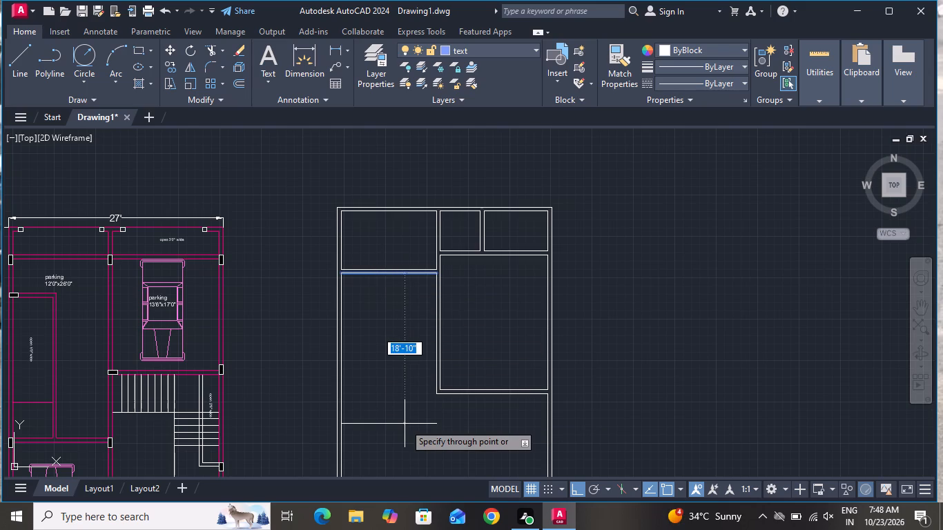
pyautogui.write('22')
pyautogui.press("'")
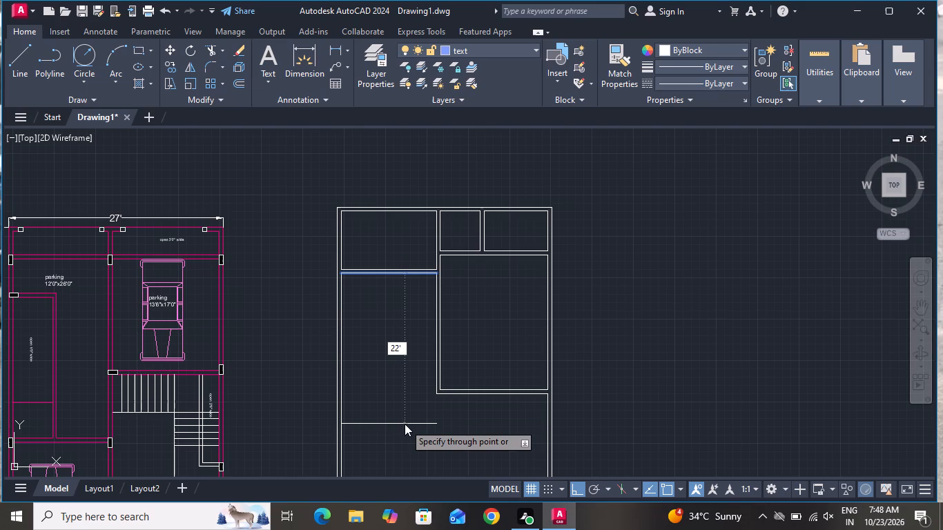
pyautogui.press('4')
pyautogui.hotkey('shift', '"')
pyautogui.press('Return')
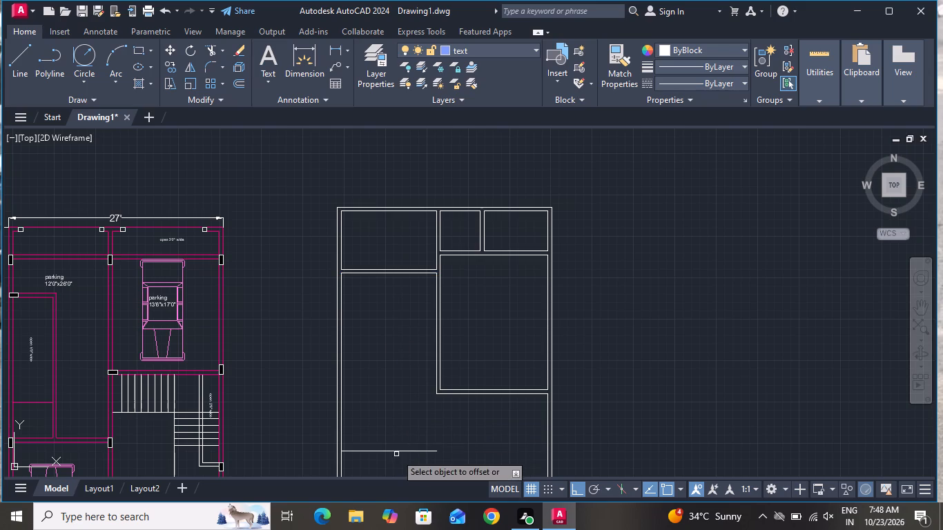
# Offset the new horizontal line 6" downward to form the second wall face.
pyautogui.click(387, 453)
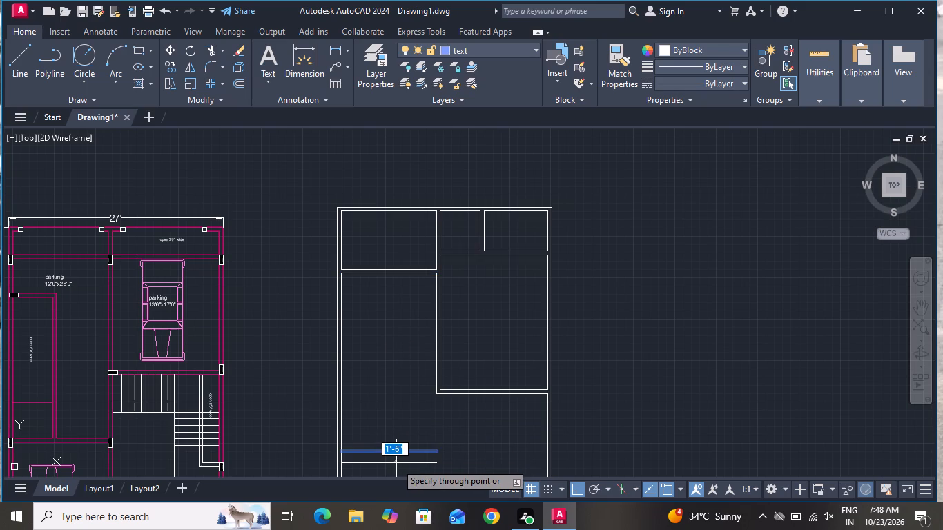
pyautogui.press('6')
pyautogui.hotkey('shift', '"')
pyautogui.press('Return')
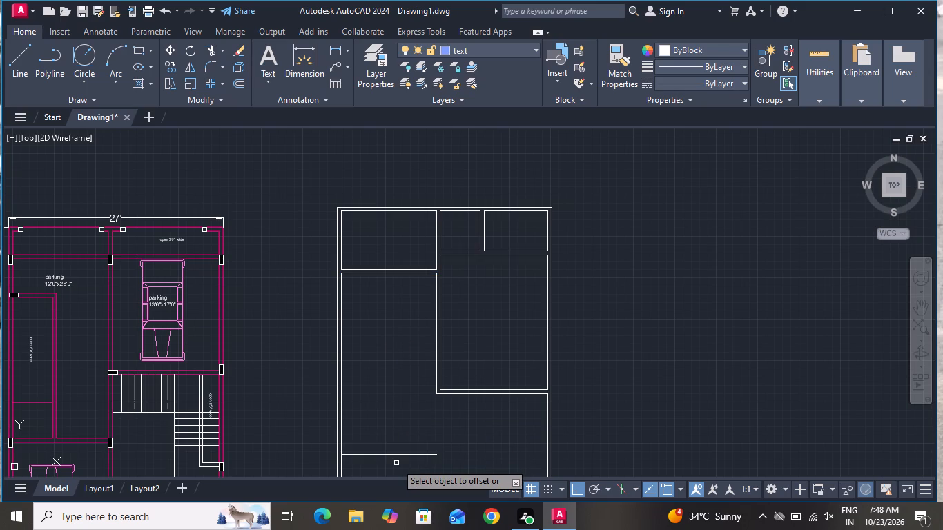
# Offset the left line of the long vertical wall 7'0" to the left, into the area below the upper-left room.
pyautogui.click(435, 311)
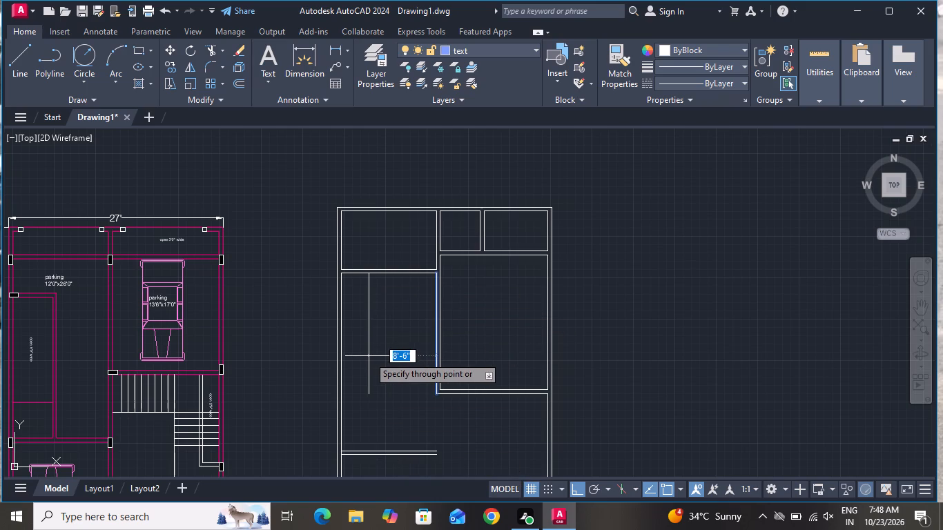
pyautogui.write("7'")
pyautogui.press('0')
pyautogui.hotkey('shift', '"')
pyautogui.press('Return')
# Offset the new vertical line below the upper-left room 6" to the left to form the second wall face.
pyautogui.click(381, 334)
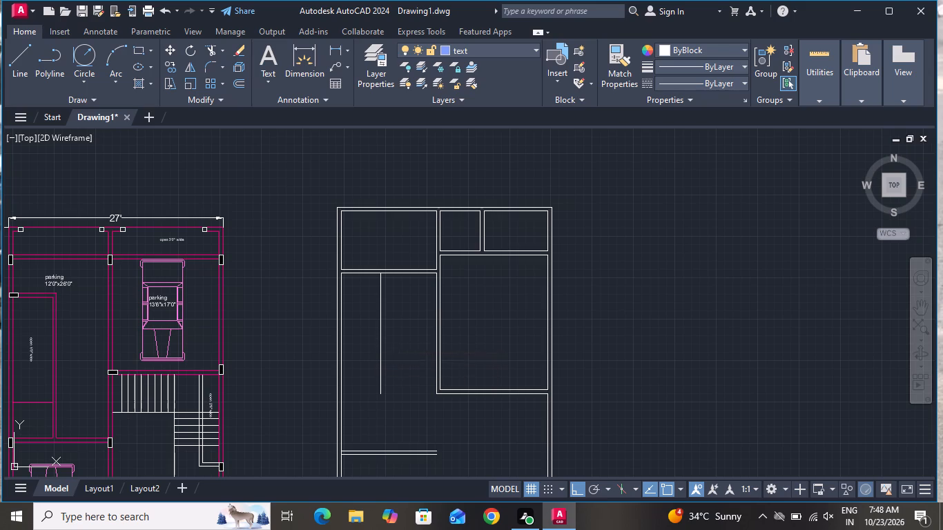
pyautogui.press('6')
pyautogui.hotkey('shift', '"')
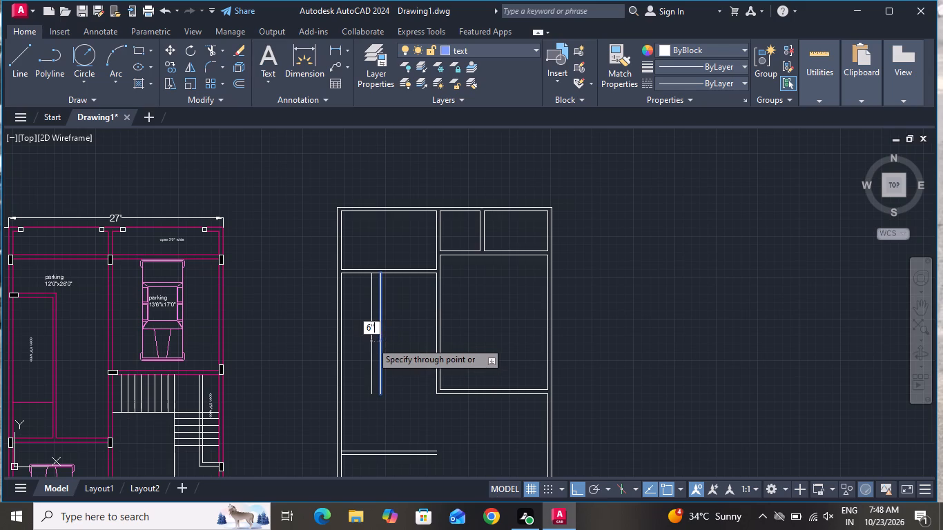
pyautogui.press('Return')
pyautogui.rightClick(422, 342)
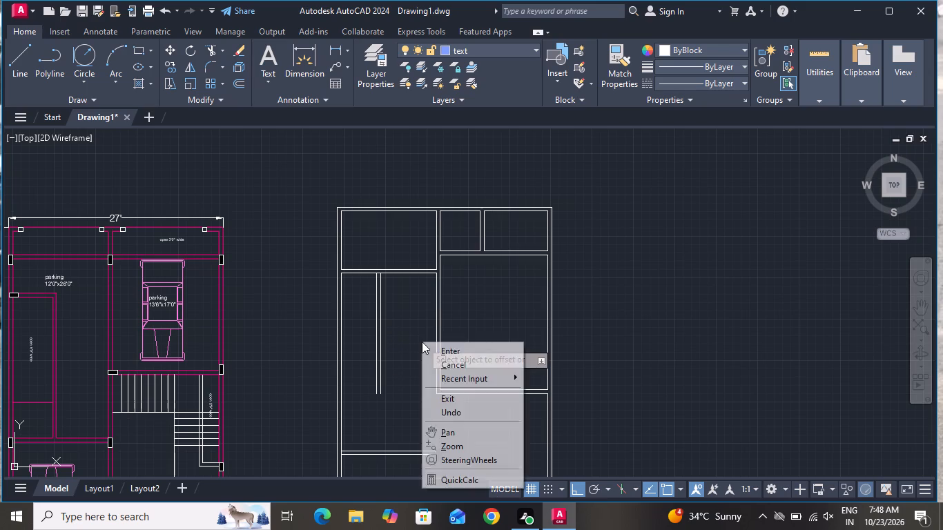
pyautogui.click(436, 357)
# Extend both faces of the new vertical wall down to the two lines of the lower horizontal wall.
pyautogui.write('ex')
pyautogui.press('space')
pyautogui.press('space')
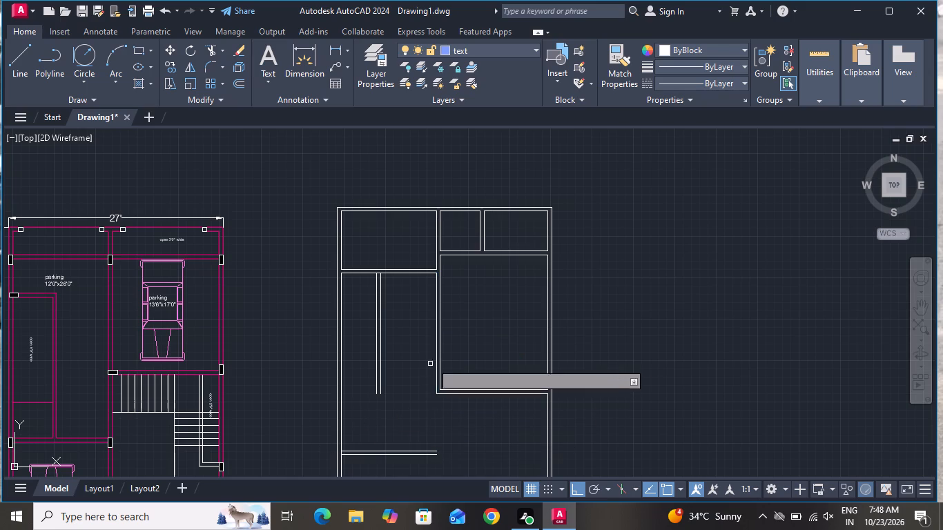
pyautogui.click(400, 346)
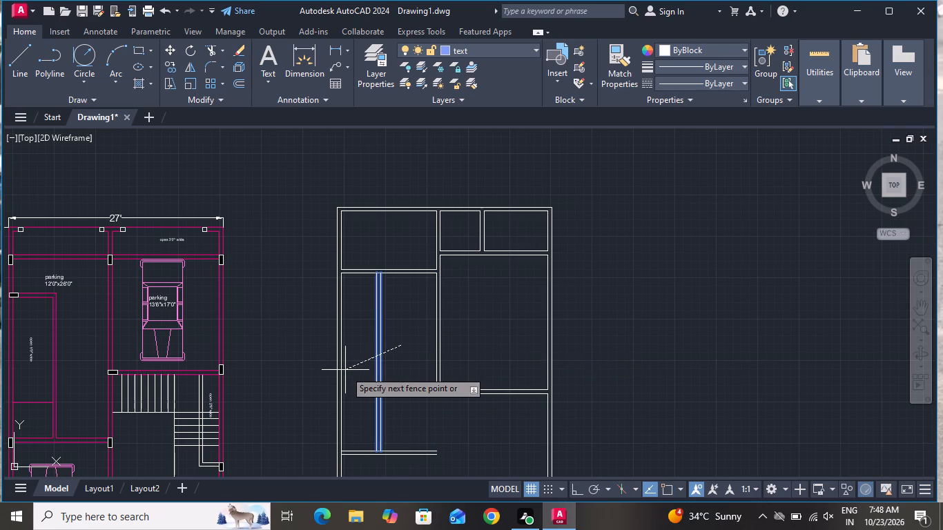
pyautogui.click(345, 371)
pyautogui.click(406, 424)
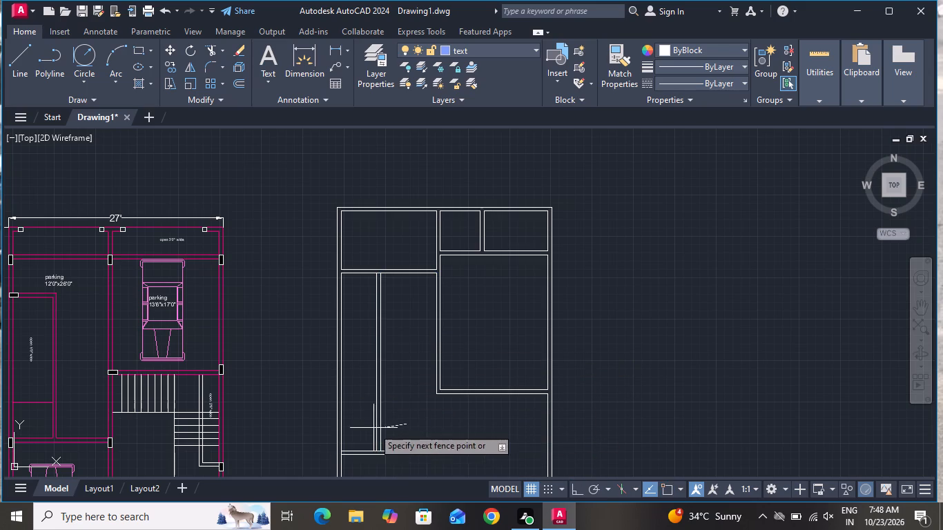
pyautogui.click(364, 433)
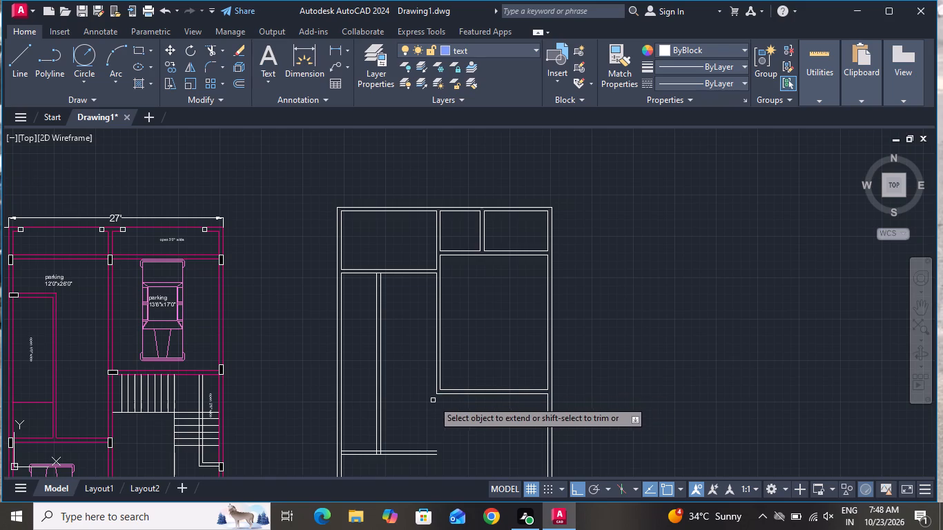
pyautogui.rightClick(504, 295)
pyautogui.click(527, 320)
# Offset the upper line of the lower horizontal wall 7' upward using the Through option.
pyautogui.scroll(-2, 474, 286)
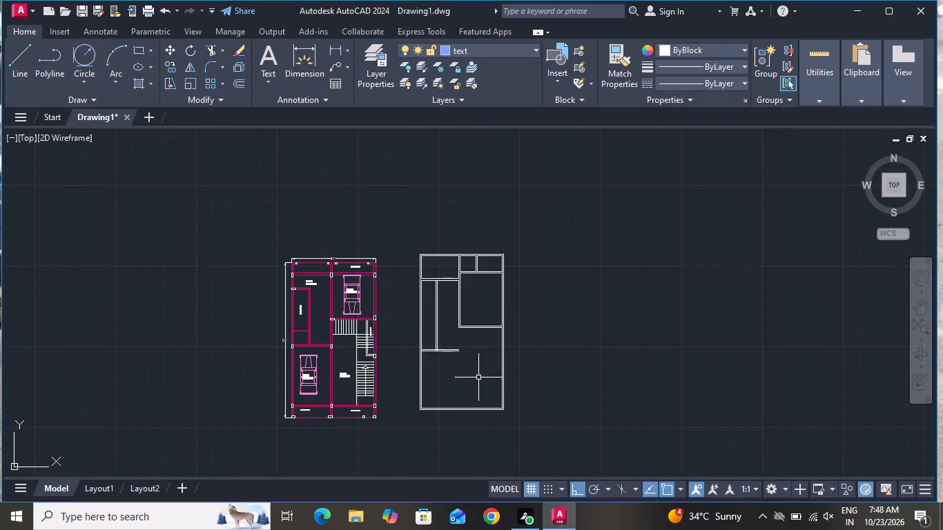
pyautogui.scroll(2, 478, 377)
pyautogui.write('o t')
pyautogui.press('space')
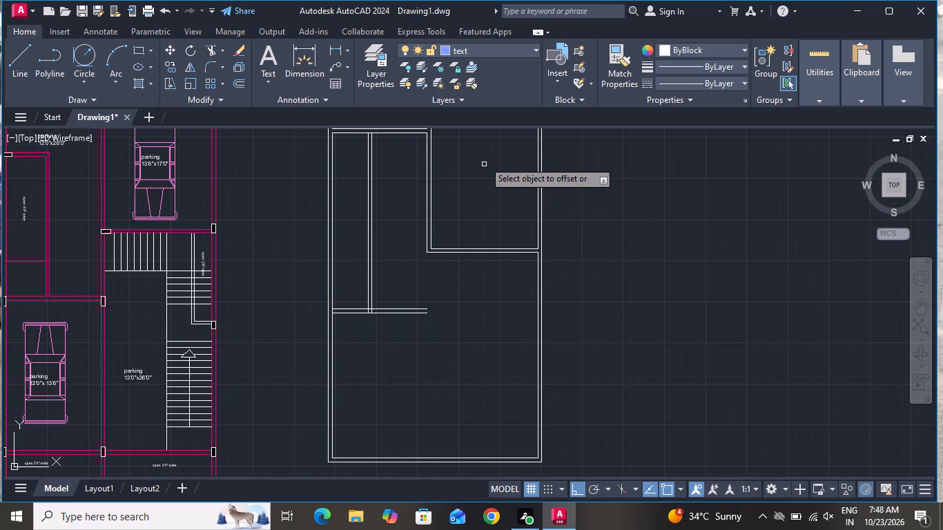
pyautogui.scroll(-3, 614, 92)
pyautogui.scroll(-4, 545, 197)
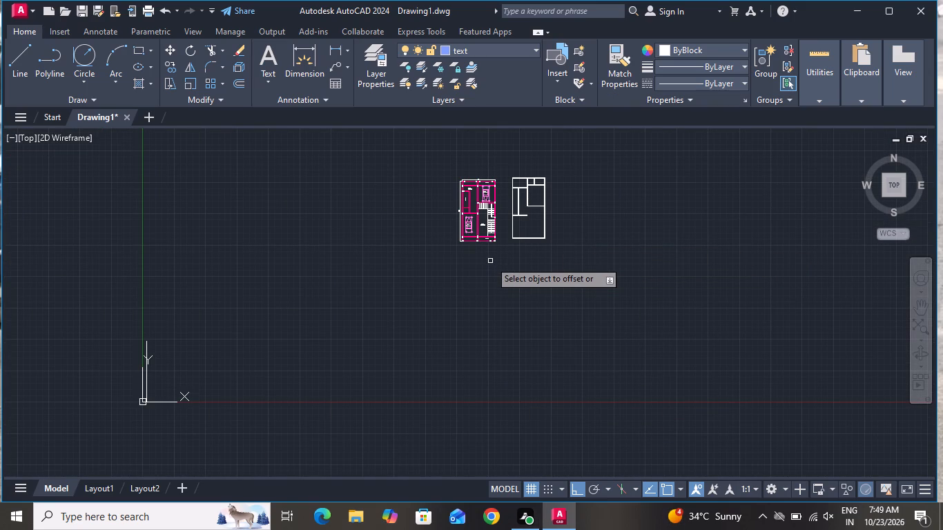
pyautogui.scroll(3, 518, 197)
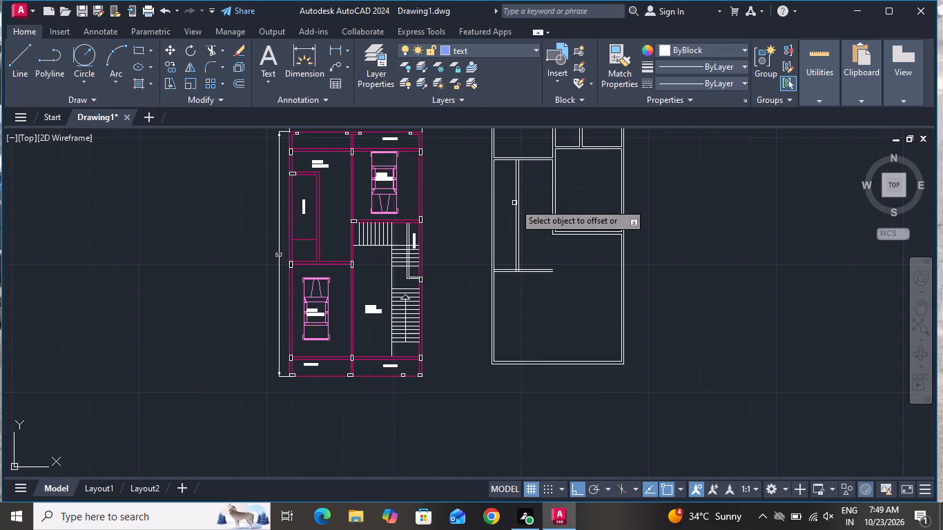
pyautogui.scroll(2, 509, 248)
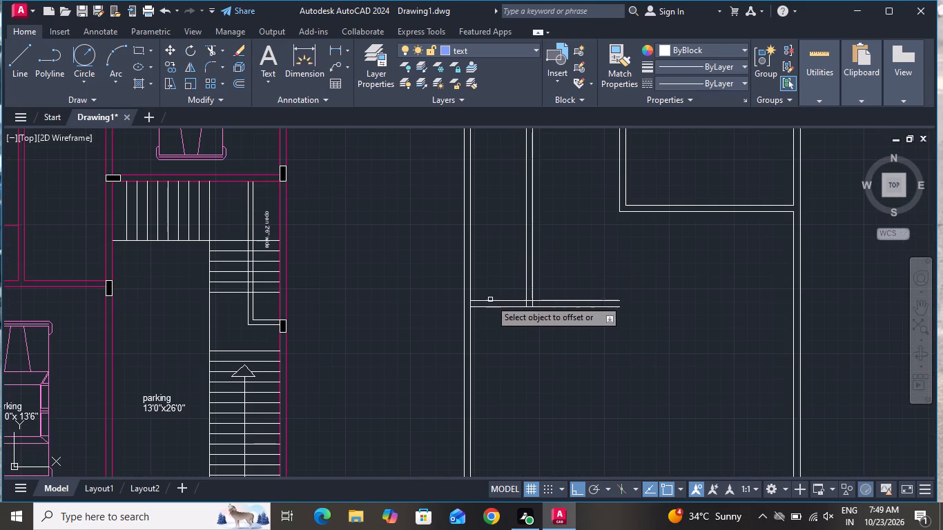
pyautogui.click(492, 300)
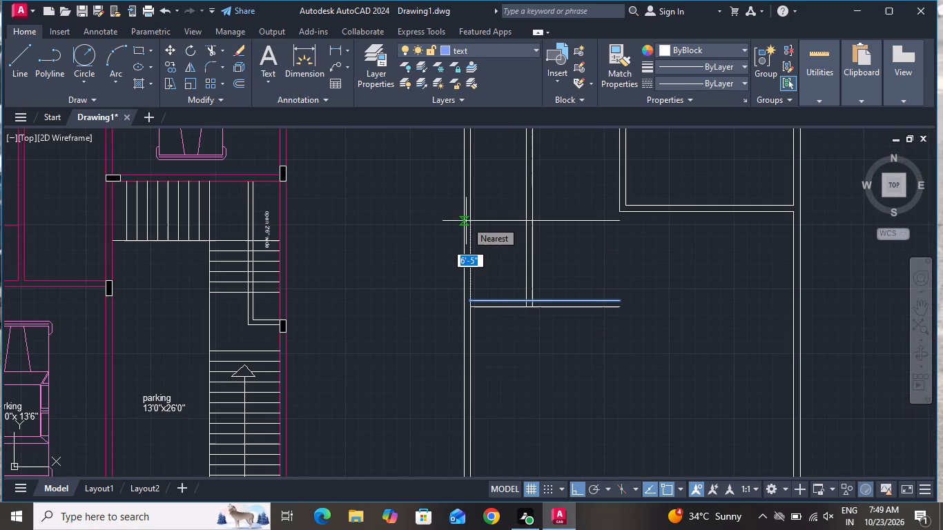
pyautogui.write("7'")
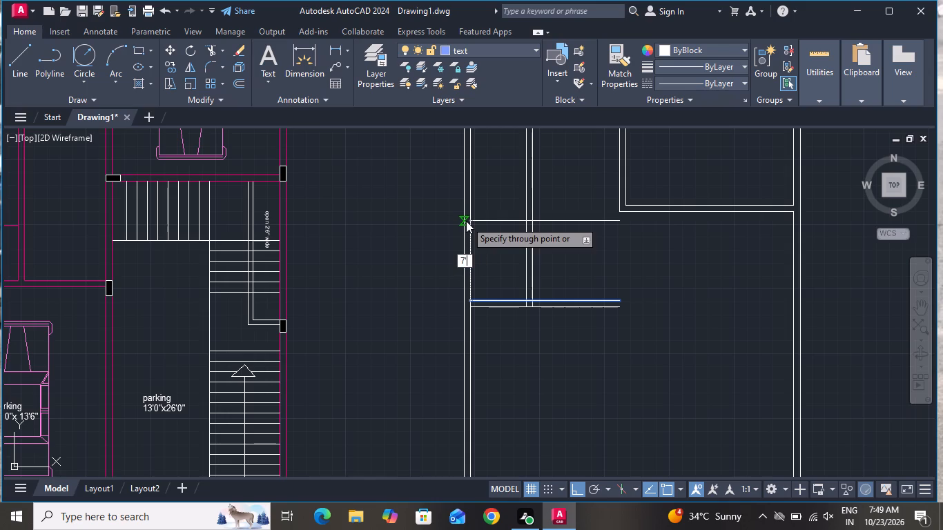
pyautogui.press('Return')
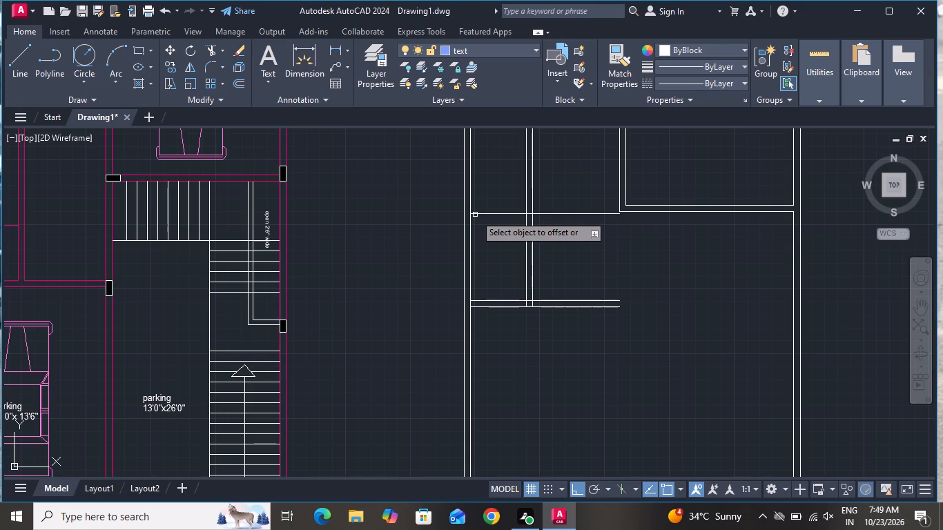
# Offset the new horizontal line 6" upward to form the second face of the cross wall.
pyautogui.click(500, 214)
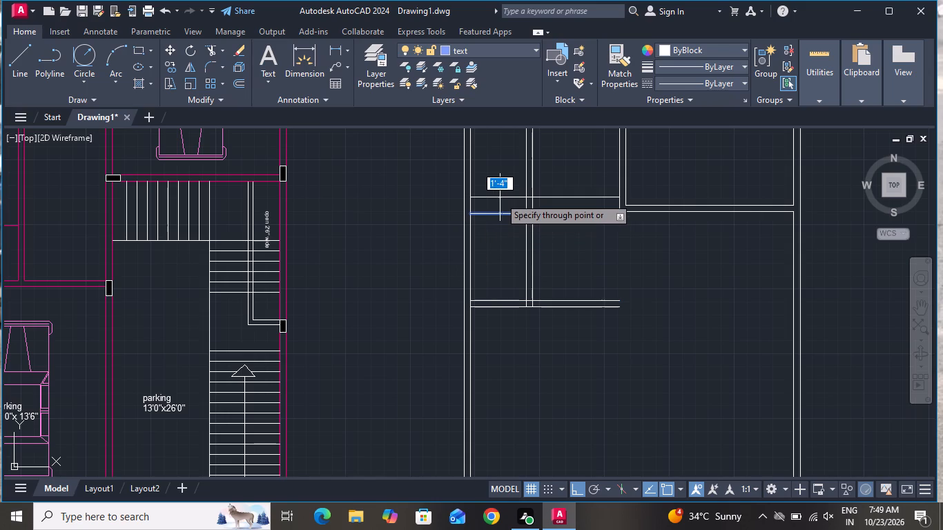
pyautogui.press('6')
pyautogui.hotkey('shift', '"')
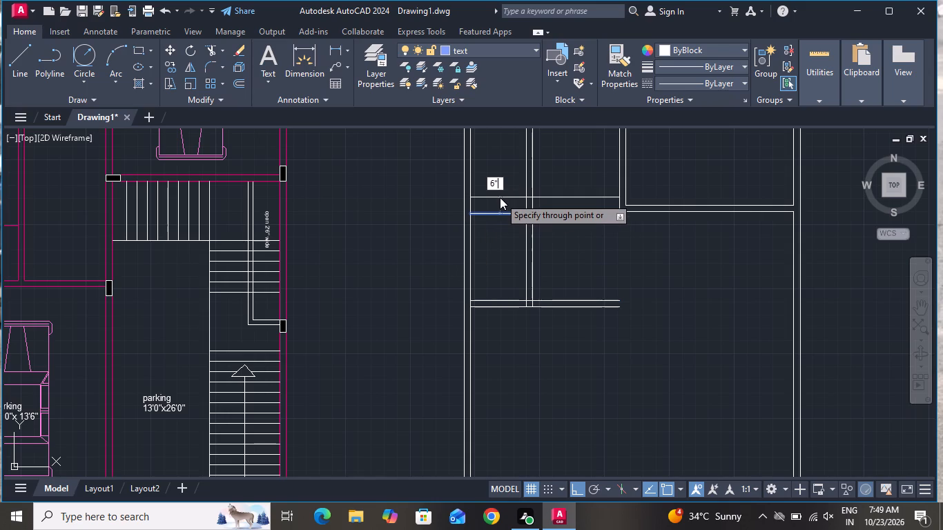
pyautogui.press('Return')
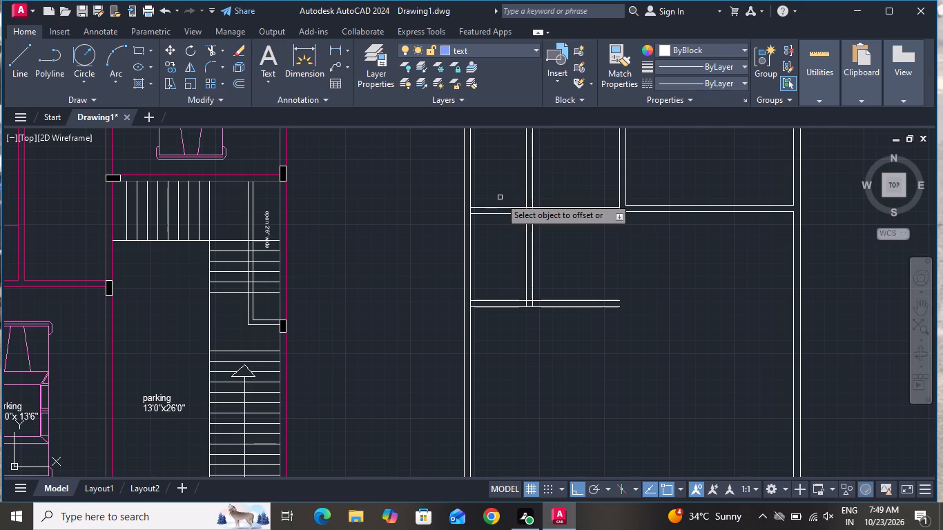
pyautogui.rightClick(500, 197)
pyautogui.click(523, 222)
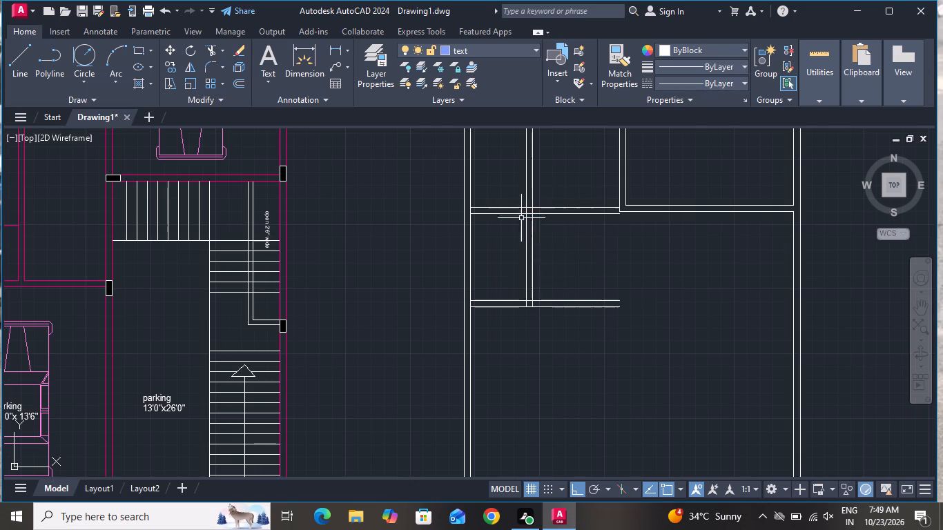
# Trim the cross wall and lower horizontal wall lines that run past the right face of the new vertical wall.
pyautogui.click(214, 50)
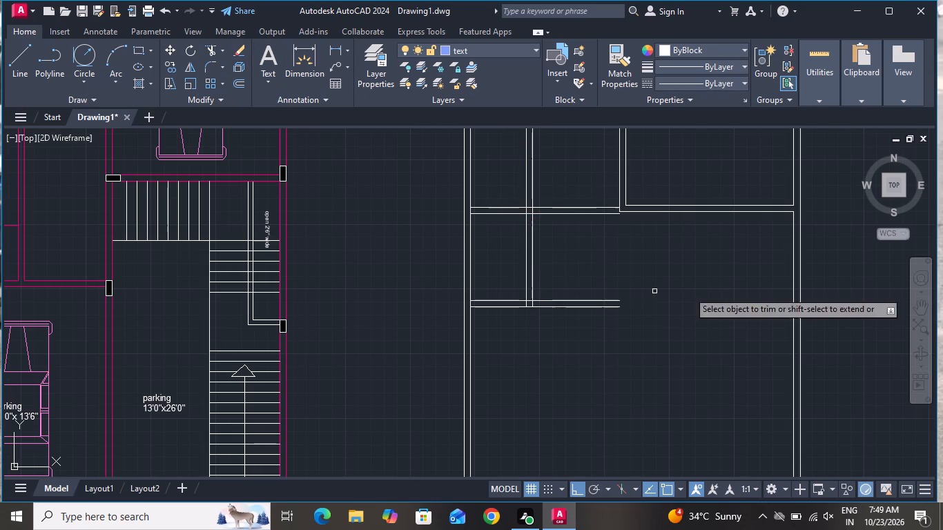
pyautogui.click(581, 190)
pyautogui.click(579, 250)
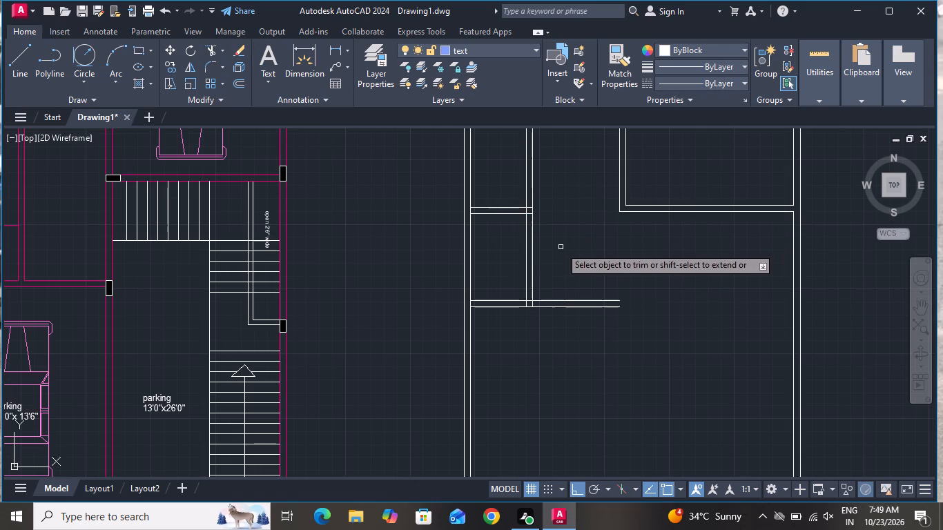
pyautogui.click(561, 247)
pyautogui.click(547, 366)
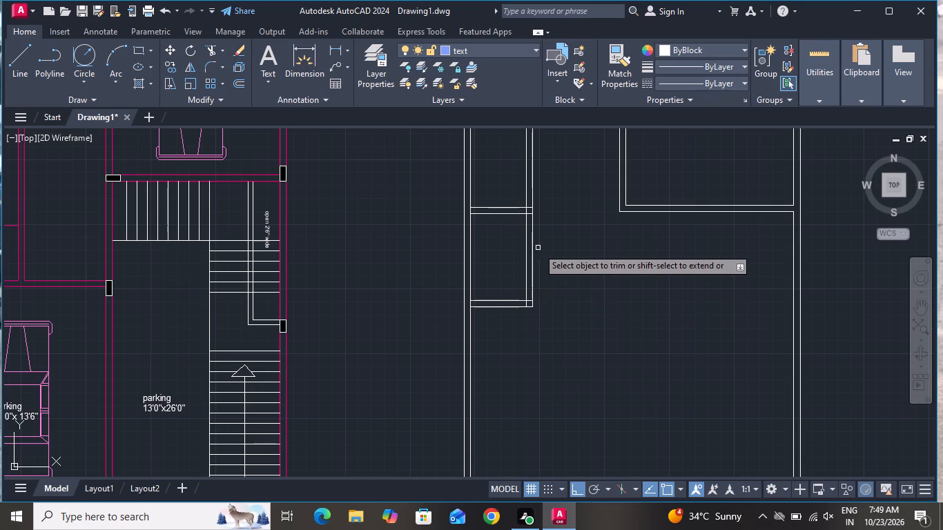
# Trim the overlapping segments where the cross wall meets the new vertical wall and the outer left wall.
pyautogui.scroll(3, 516, 215)
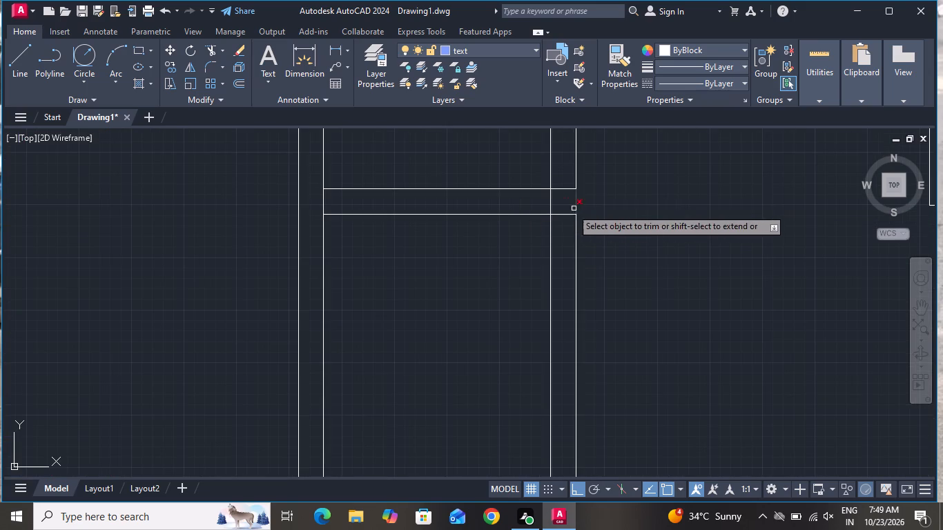
pyautogui.click(551, 196)
pyautogui.click(567, 185)
pyautogui.click(562, 236)
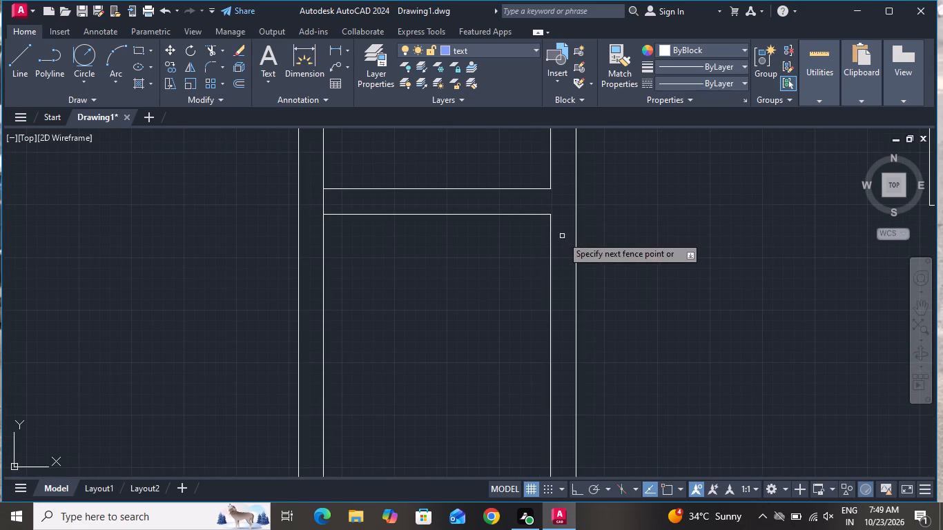
pyautogui.click(332, 202)
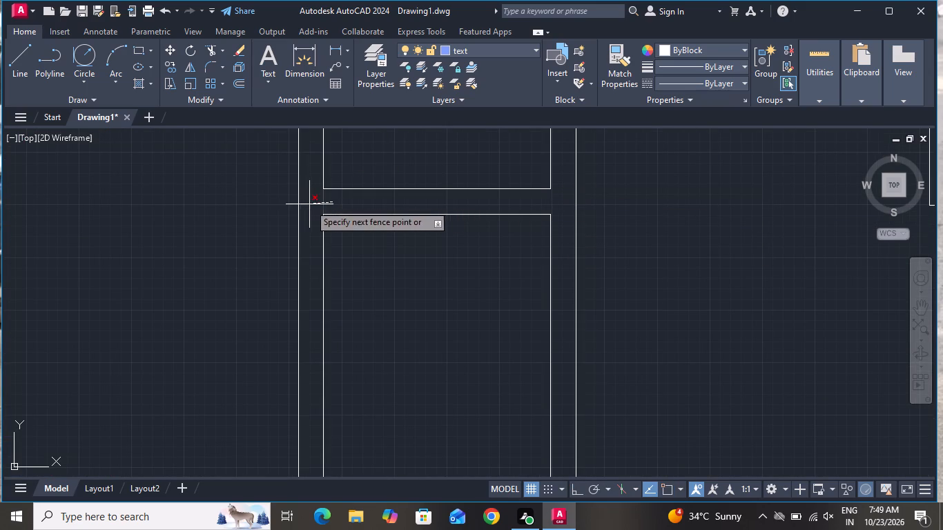
pyautogui.click(309, 204)
# Trim the overlapping segments at both ends of the small lower room's bottom wall to open its junction and corner.
pyautogui.scroll(-3, 334, 333)
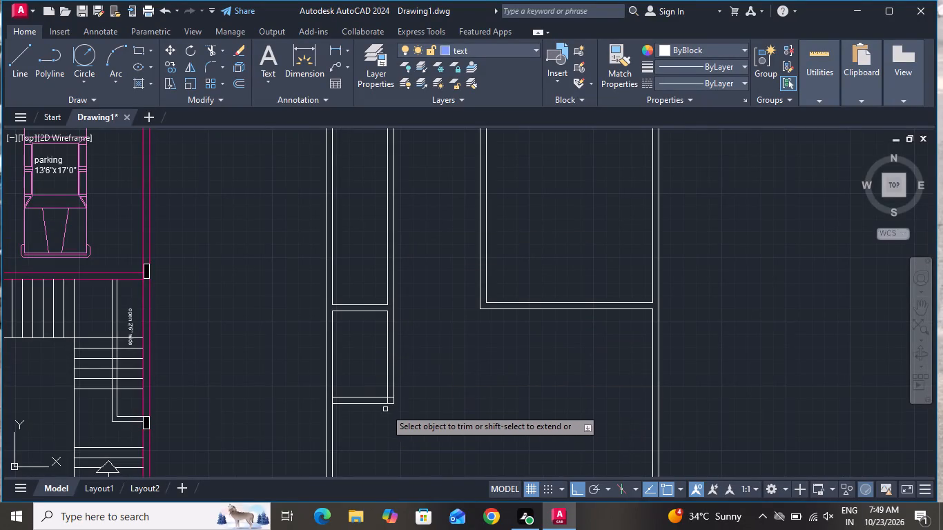
pyautogui.scroll(3, 385, 407)
pyautogui.click(162, 379)
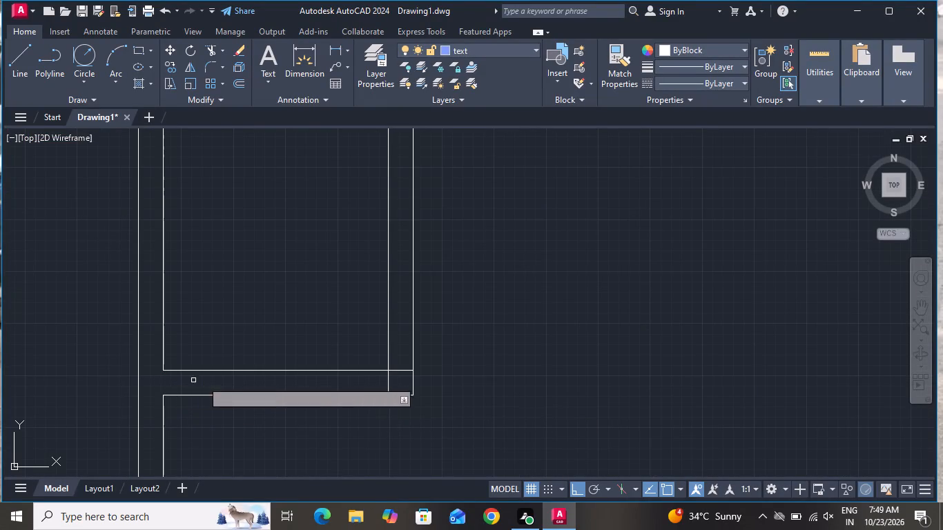
pyautogui.click(389, 380)
pyautogui.click(402, 366)
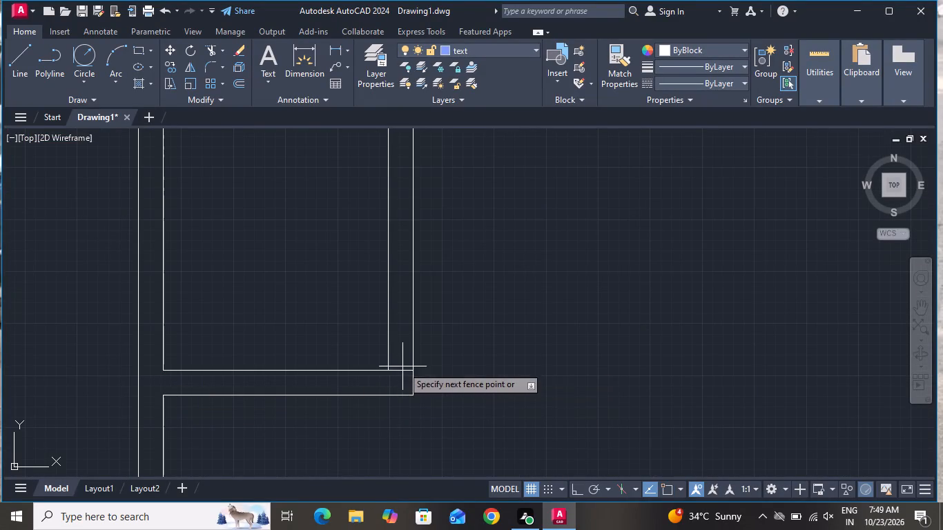
pyautogui.click(402, 377)
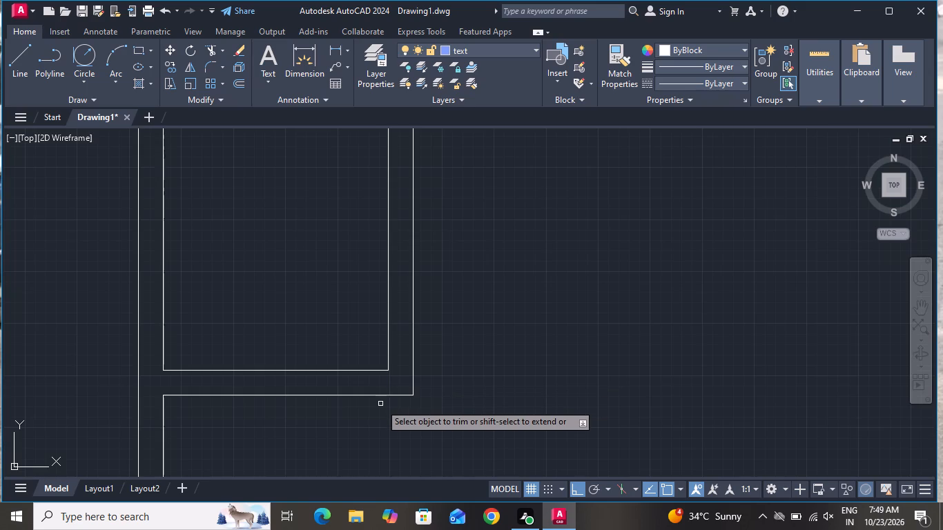
# Trim the segment between the new vertical wall's faces where it meets the upper-left room's bottom wall.
pyautogui.scroll(-3, 380, 411)
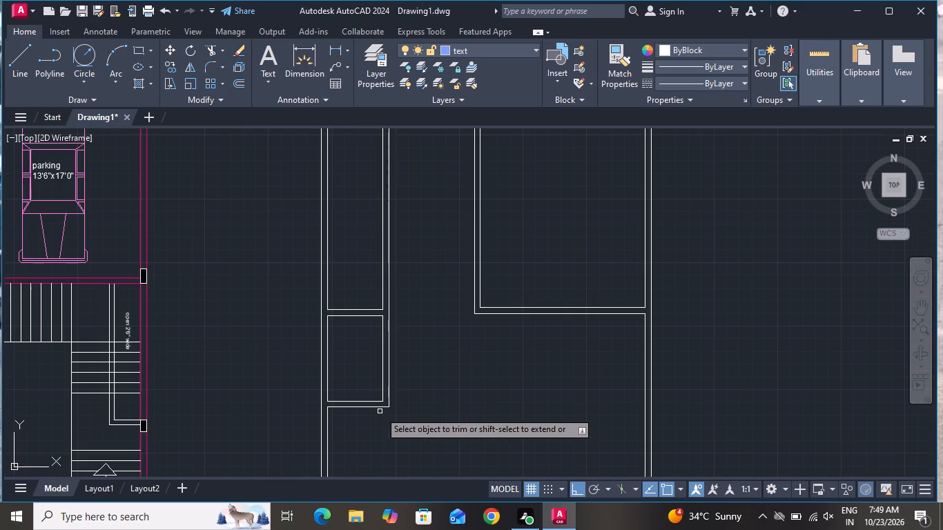
pyautogui.scroll(-1, 380, 411)
pyautogui.scroll(4, 383, 230)
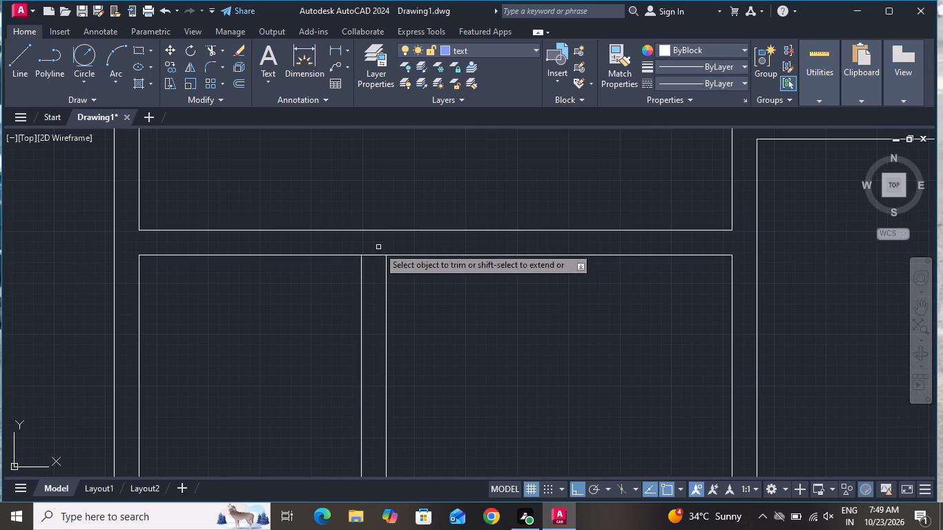
pyautogui.click(378, 248)
pyautogui.click(373, 269)
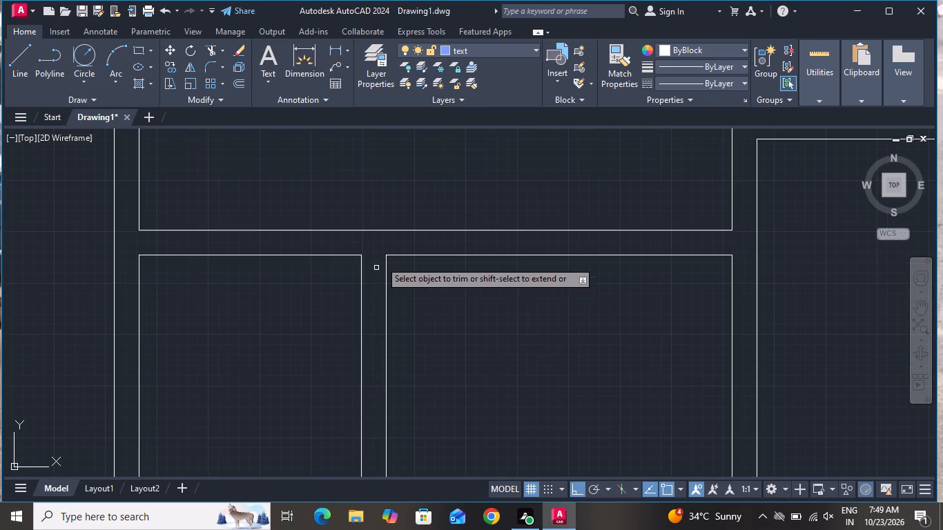
pyautogui.scroll(-4, 389, 241)
pyautogui.scroll(-1, 429, 294)
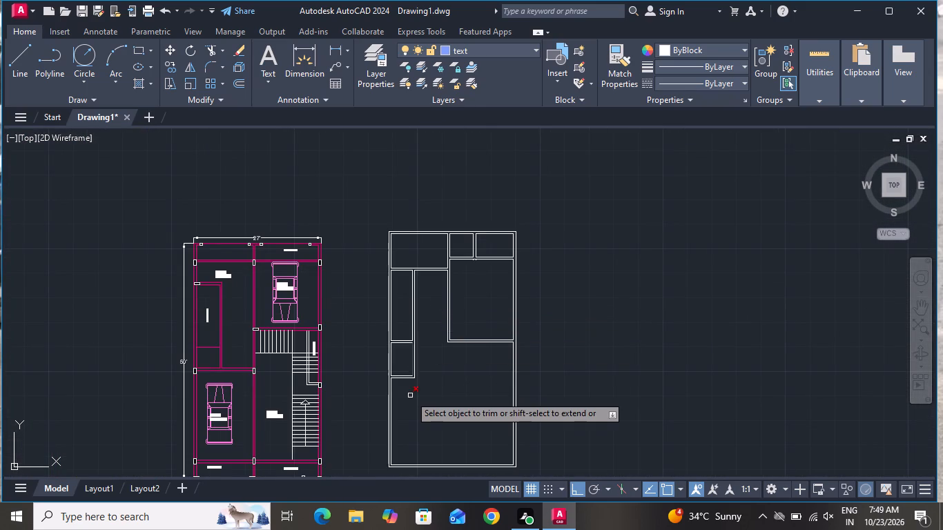
pyautogui.rightClick(410, 395)
pyautogui.click(471, 227)
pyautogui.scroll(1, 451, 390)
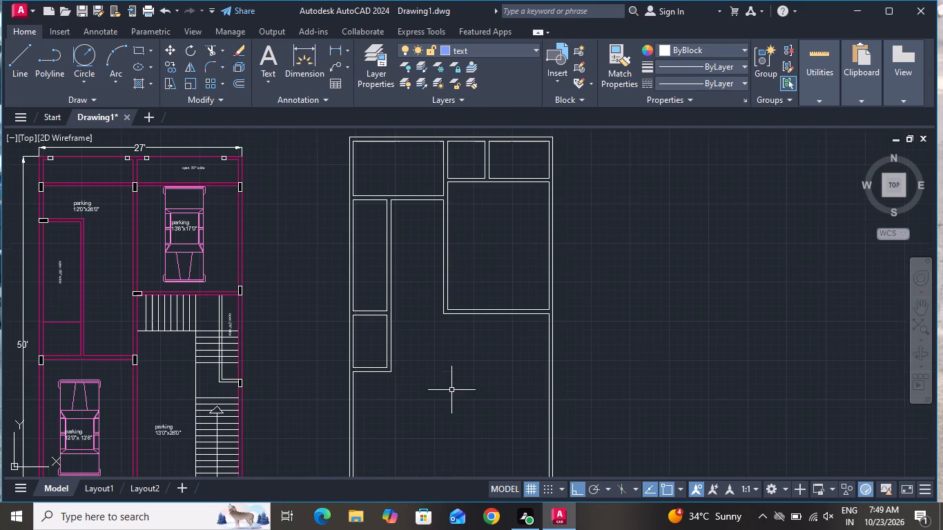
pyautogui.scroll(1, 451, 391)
# Offset the outer bottom wall line of the small left room 12'0" downward, and offset the resulting line 6" below it.
pyautogui.write('o t')
pyautogui.press('space')
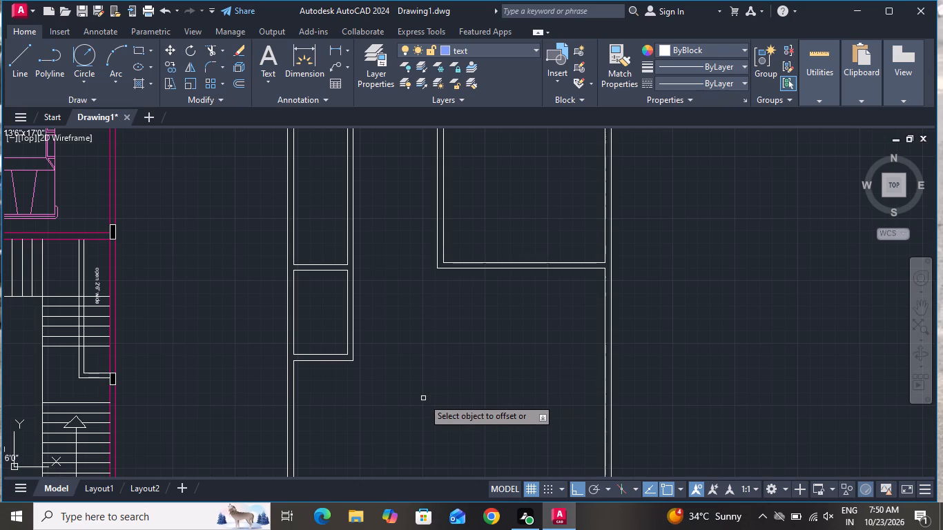
pyautogui.scroll(-2, 414, 317)
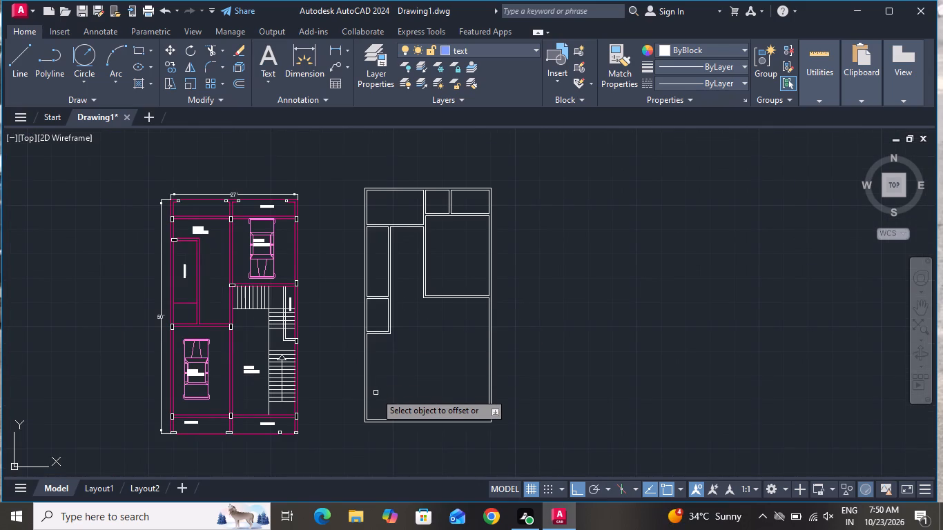
pyautogui.scroll(1, 389, 339)
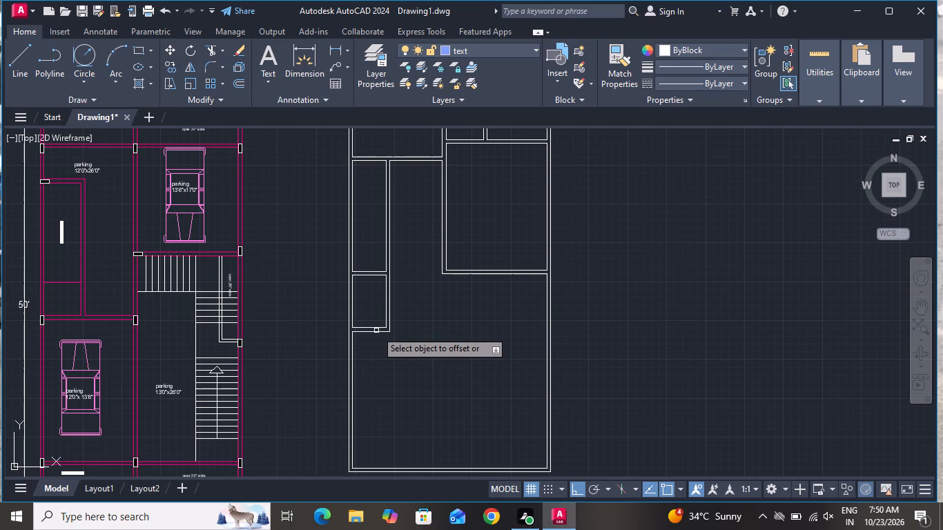
pyautogui.click(376, 333)
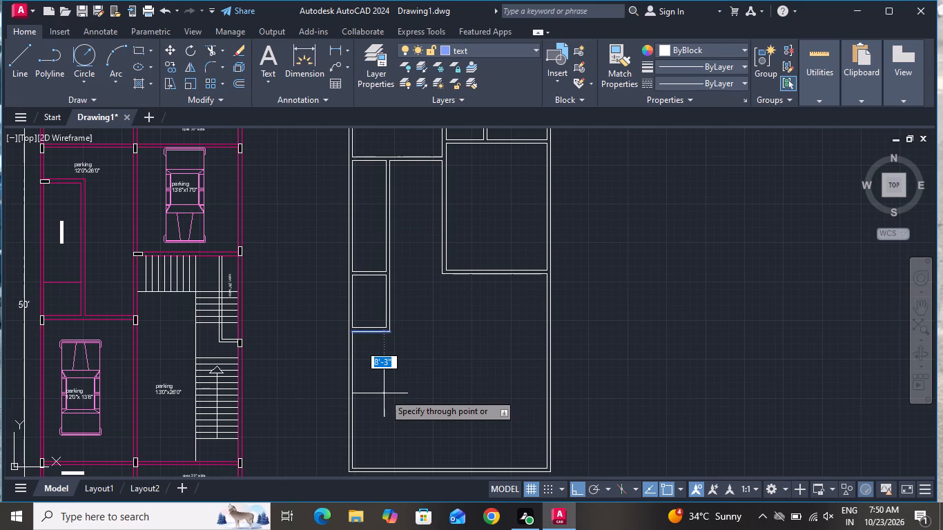
pyautogui.write('12')
pyautogui.write("'0")
pyautogui.hotkey('shift', '"')
pyautogui.press('Return')
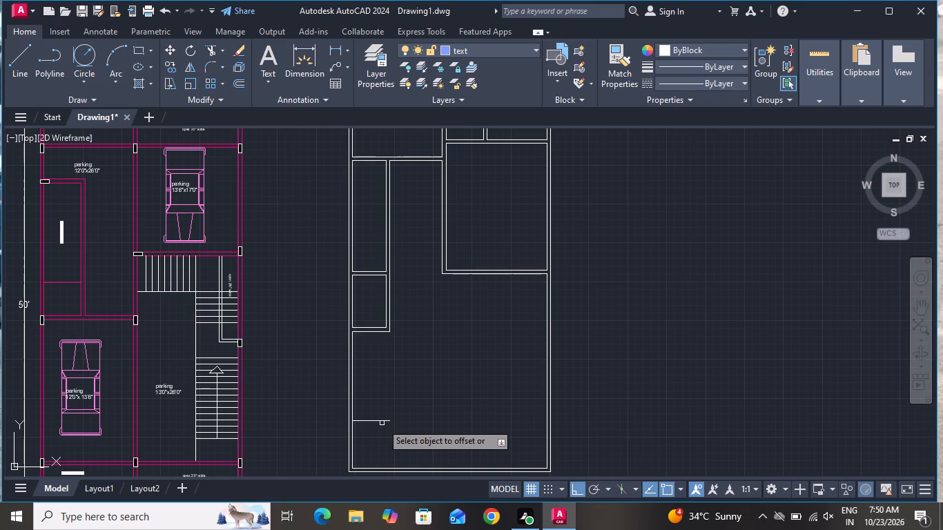
pyautogui.click(382, 422)
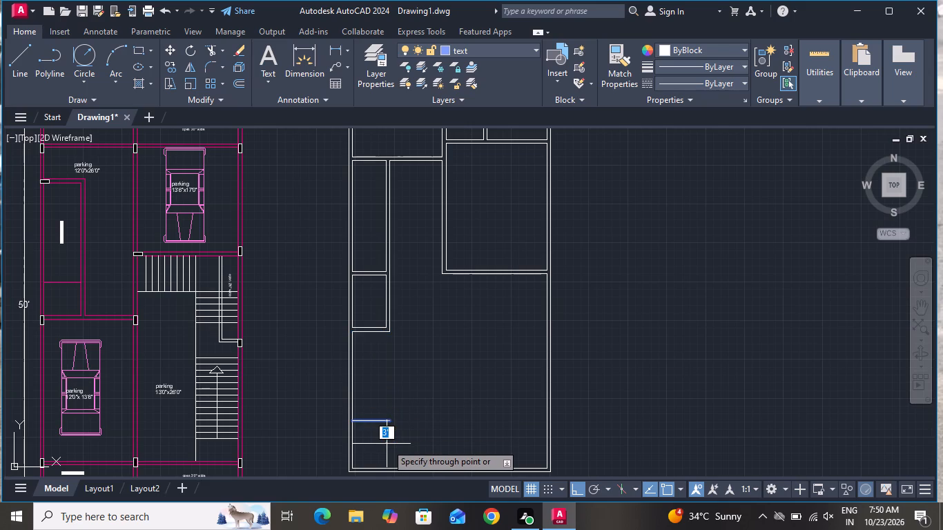
pyautogui.press('6')
pyautogui.hotkey('shift', '"')
pyautogui.press('Return')
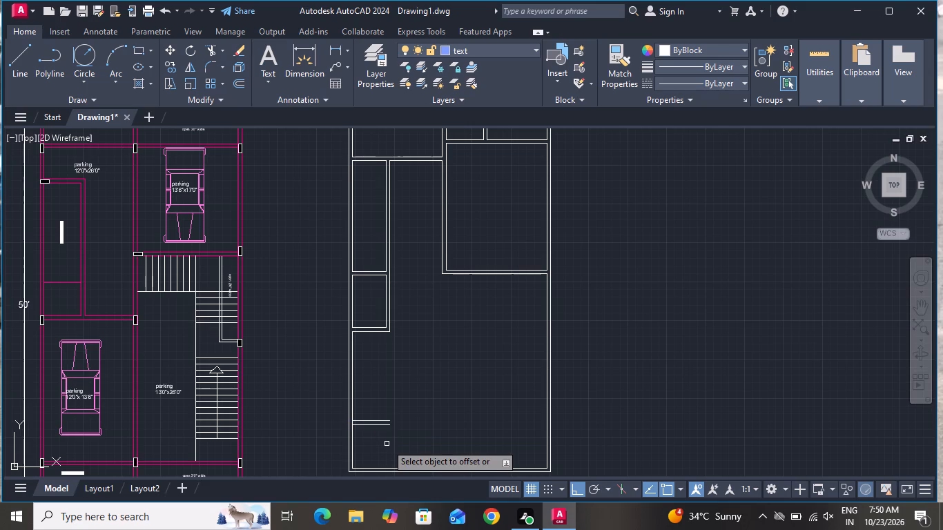
# Offset the left outer wall's inner line 12'0" to the right below the small room, and offset that line another 6" right.
pyautogui.click(352, 388)
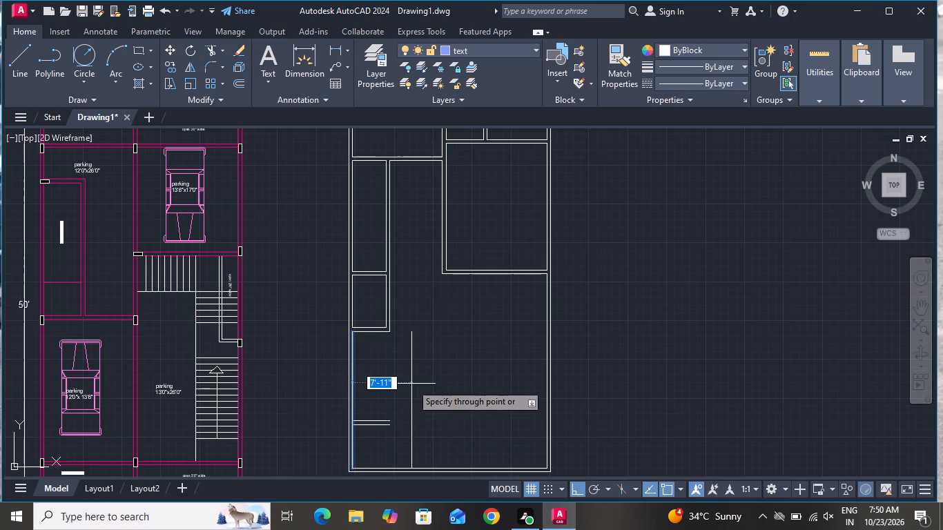
pyautogui.write('12')
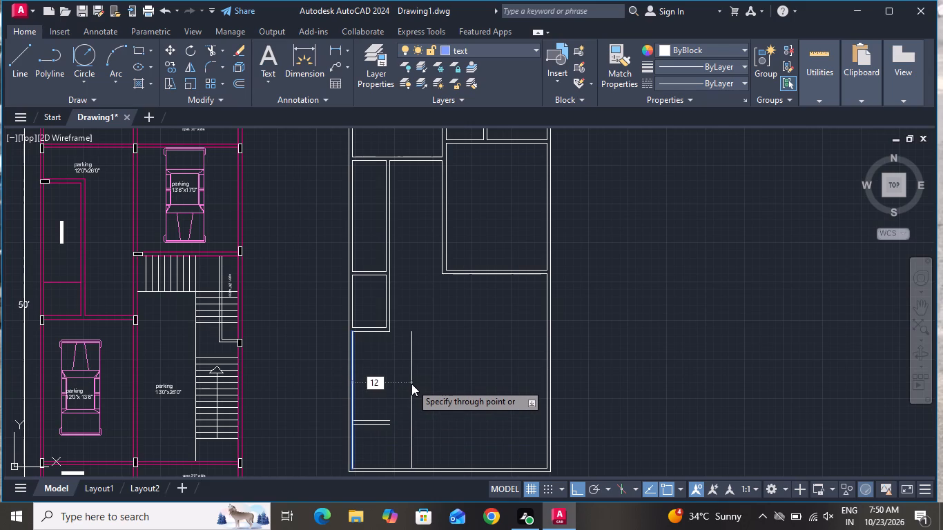
pyautogui.press("'")
pyautogui.press('0')
pyautogui.hotkey('shift', '"')
pyautogui.press('Return')
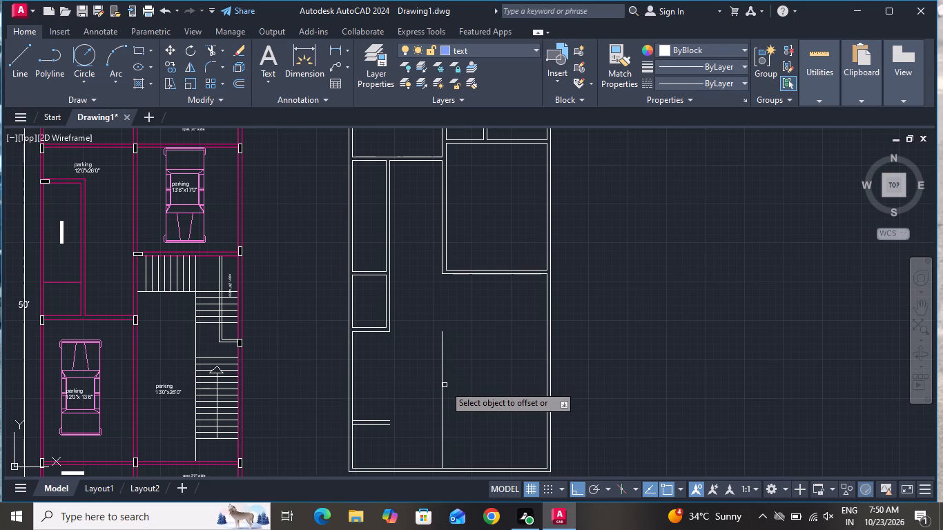
pyautogui.click(443, 386)
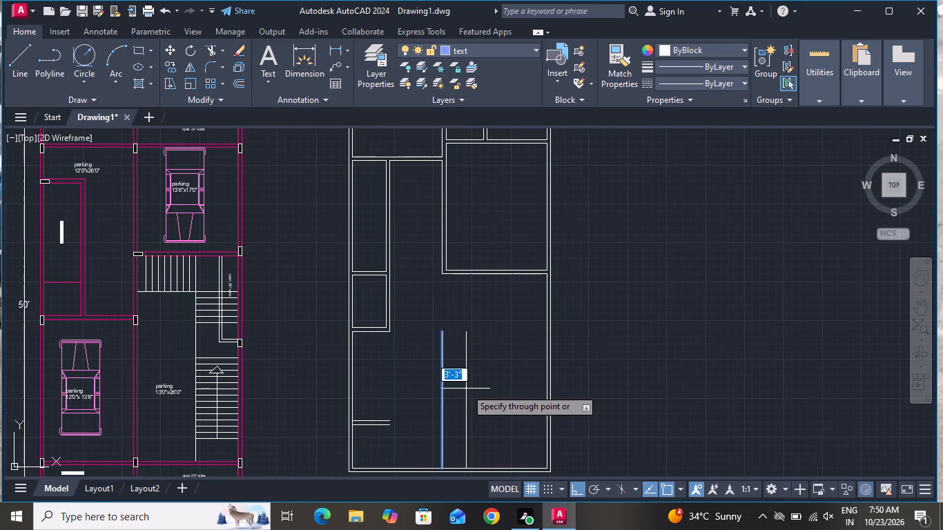
pyautogui.press('6')
pyautogui.hotkey('shift', '"')
pyautogui.press('Return')
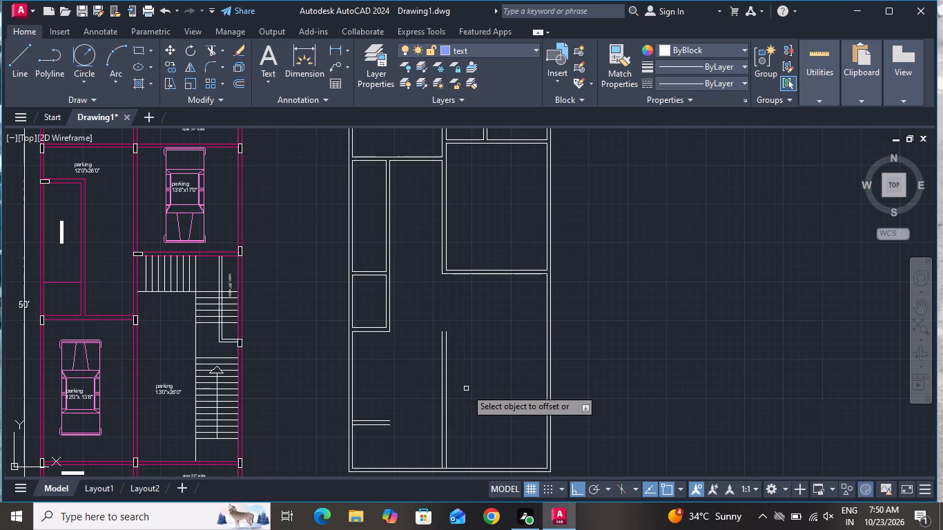
pyautogui.rightClick(466, 389)
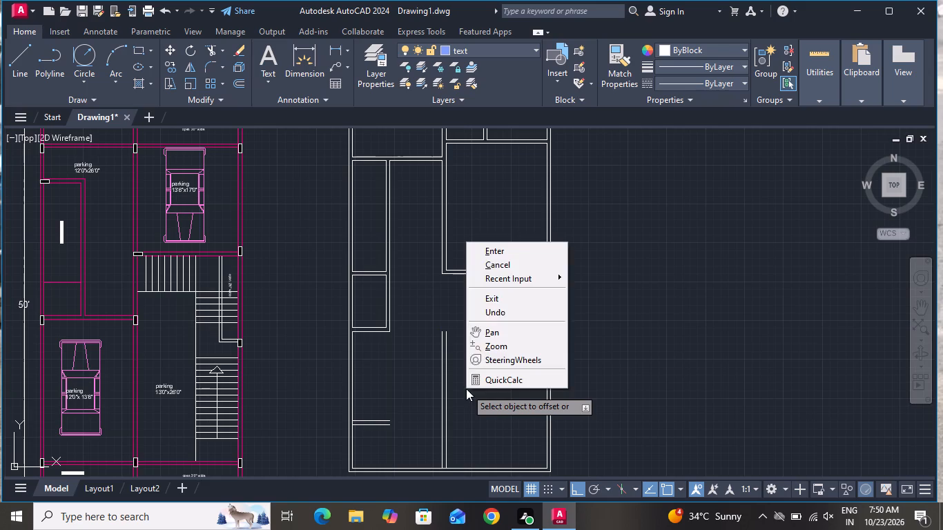
pyautogui.click(494, 268)
# Extend the small room's bottom wall lines across to the new vertical wall, and both vertical wall faces up to the upper line.
pyautogui.write('ex')
pyautogui.press('space')
pyautogui.press('space')
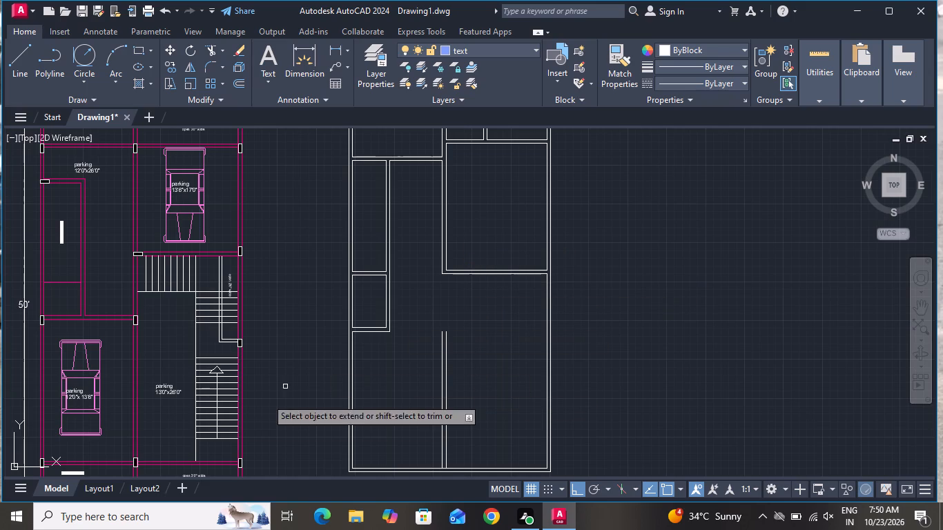
pyautogui.scroll(2, 371, 324)
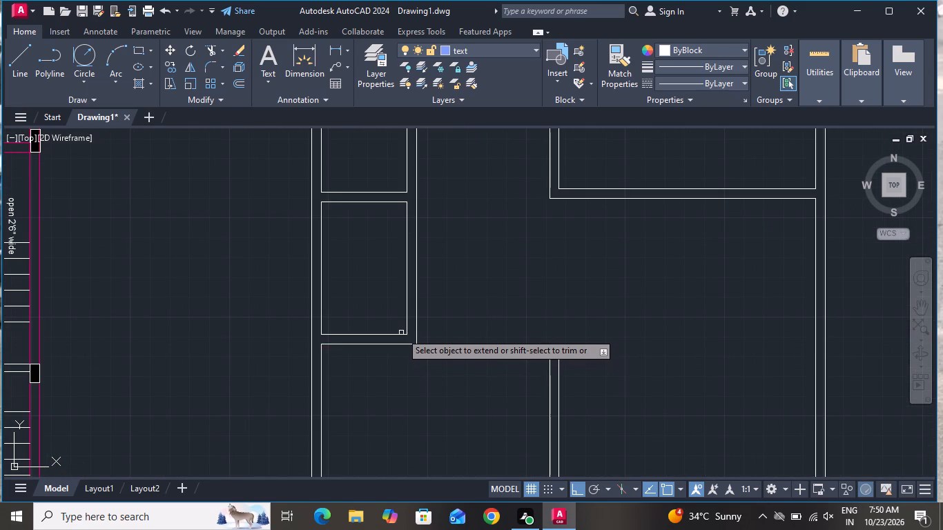
pyautogui.click(401, 333)
pyautogui.click(401, 364)
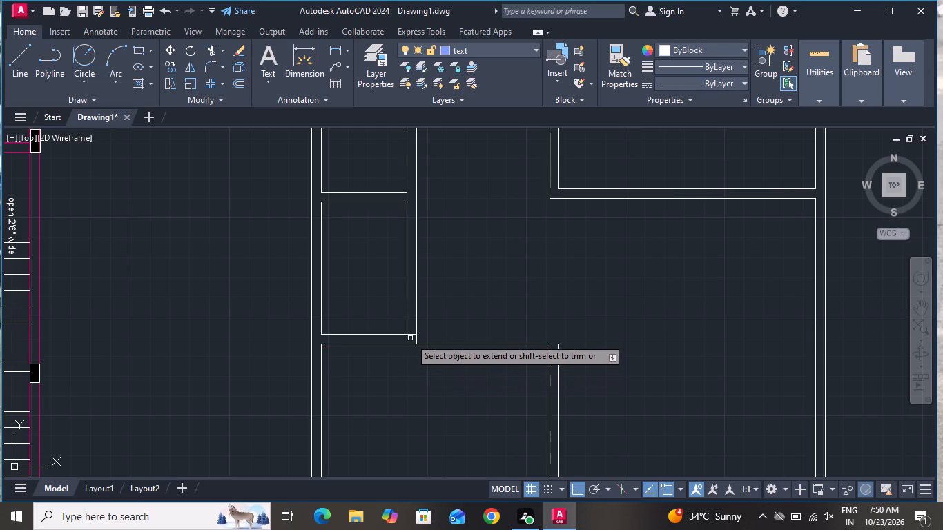
pyautogui.click(413, 335)
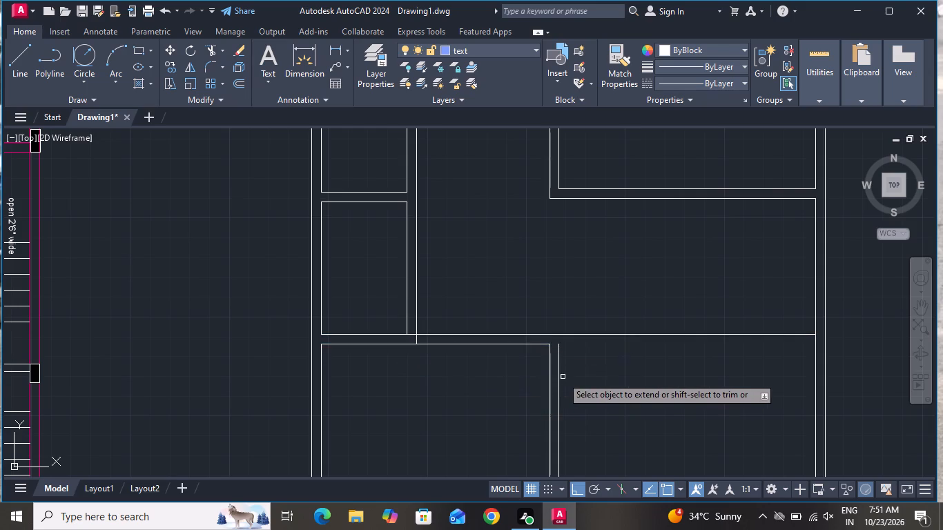
pyautogui.click(560, 362)
pyautogui.click(549, 363)
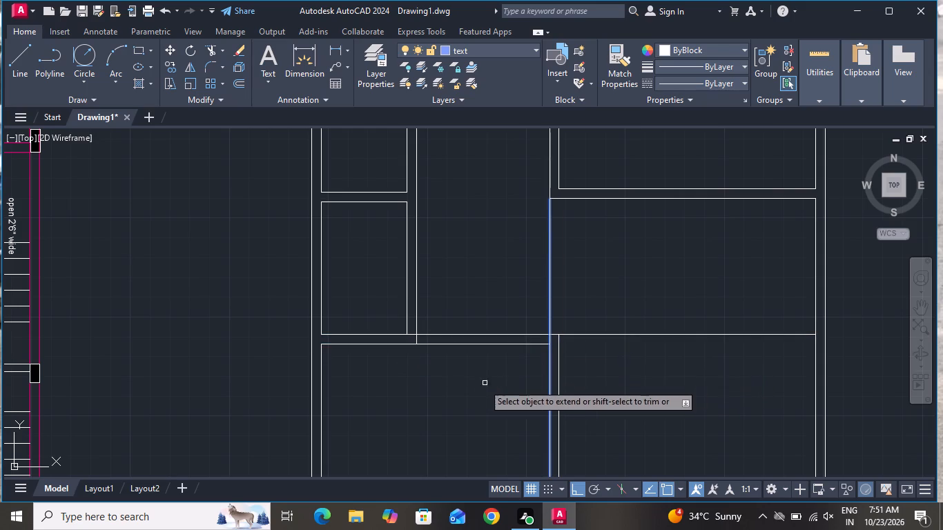
# Extend both lines of the lower horizontal wall to the right face of the new vertical wall.
pyautogui.scroll(-3, 420, 374)
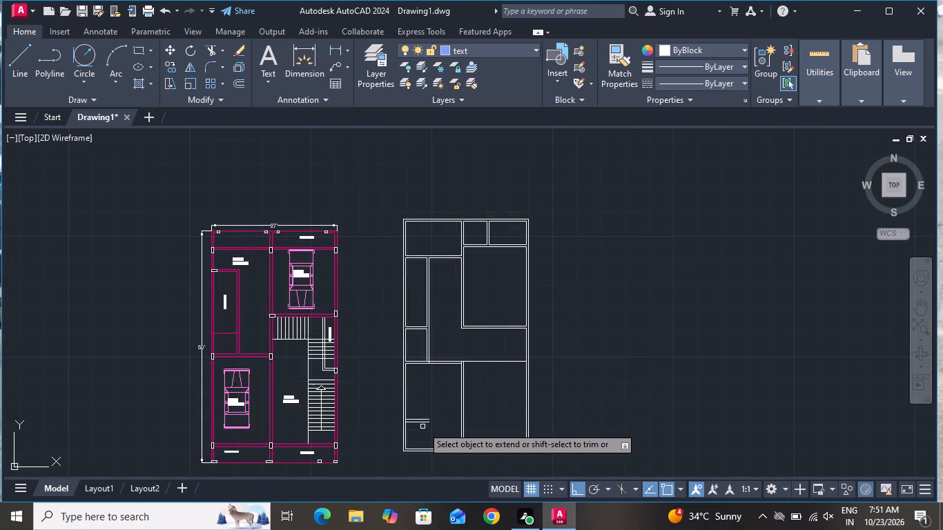
pyautogui.scroll(3, 422, 426)
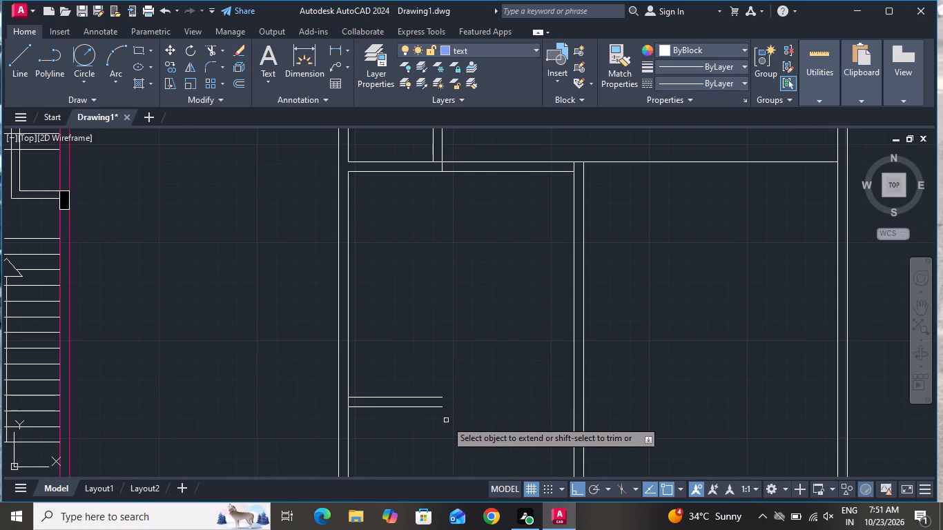
pyautogui.click(446, 420)
pyautogui.click(412, 382)
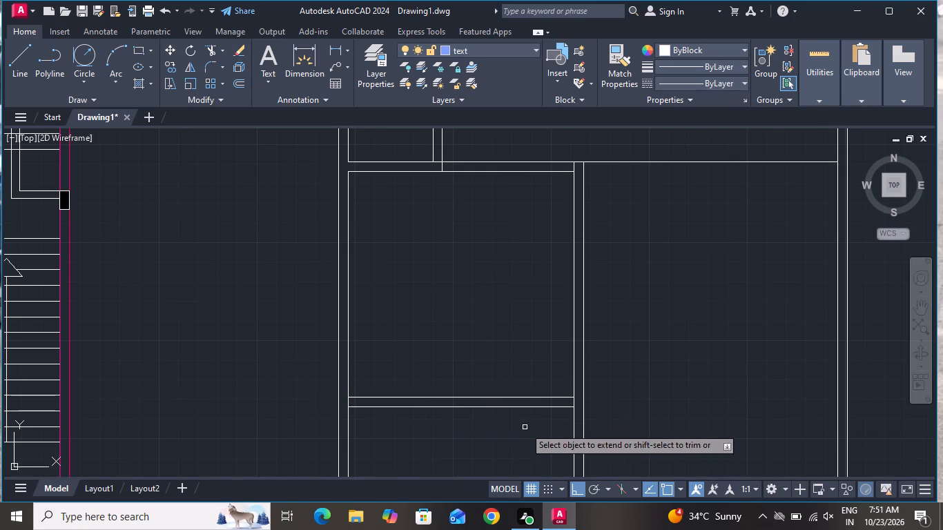
pyautogui.click(526, 426)
pyautogui.click(529, 377)
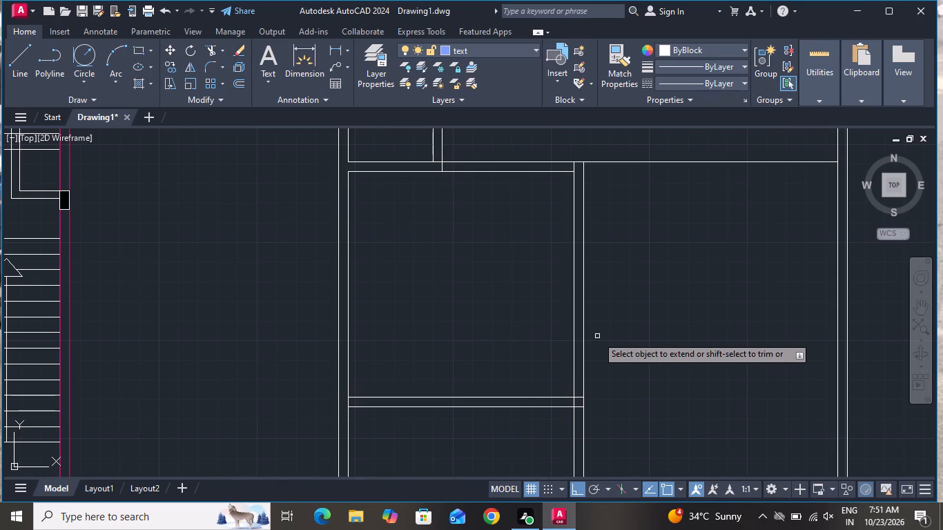
pyautogui.rightClick(597, 336)
pyautogui.click(623, 182)
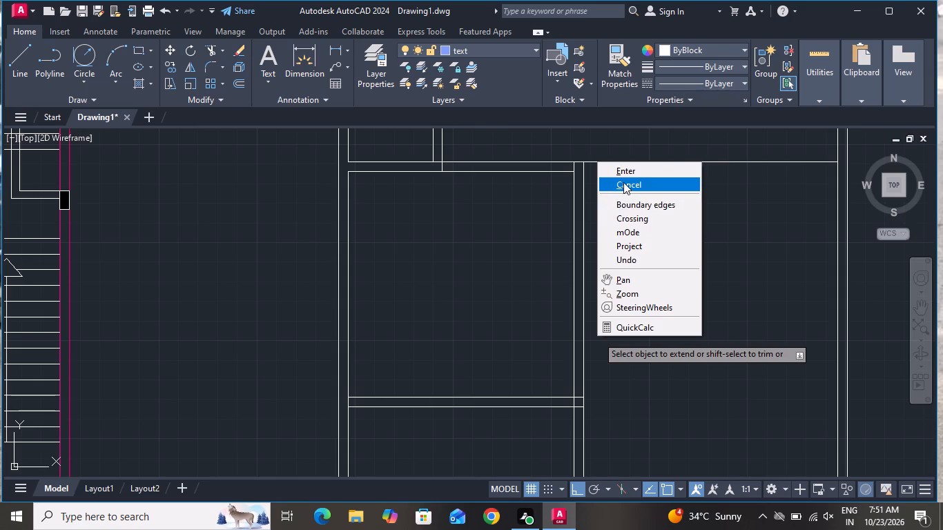
# Trim the upper cross wall line between the new vertical wall and the right outer wall.
pyautogui.scroll(-2, 545, 336)
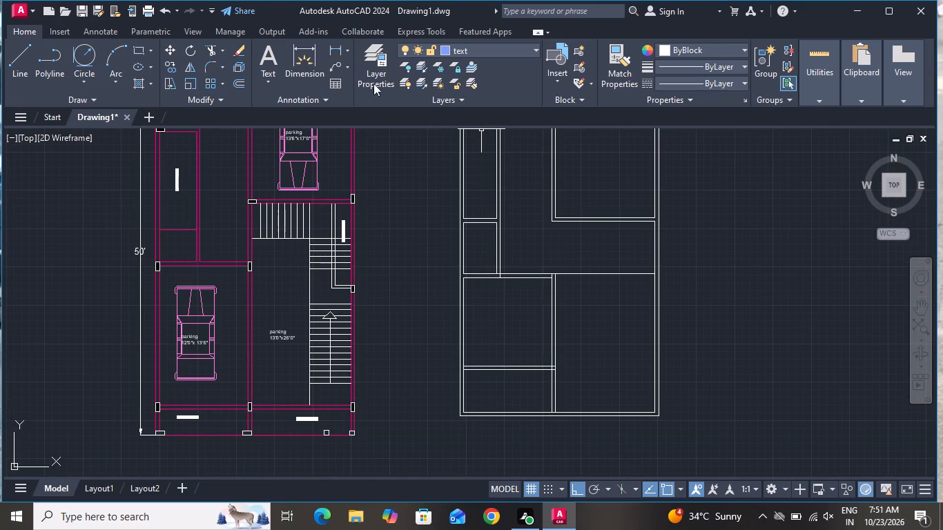
pyautogui.click(216, 46)
pyautogui.click(620, 252)
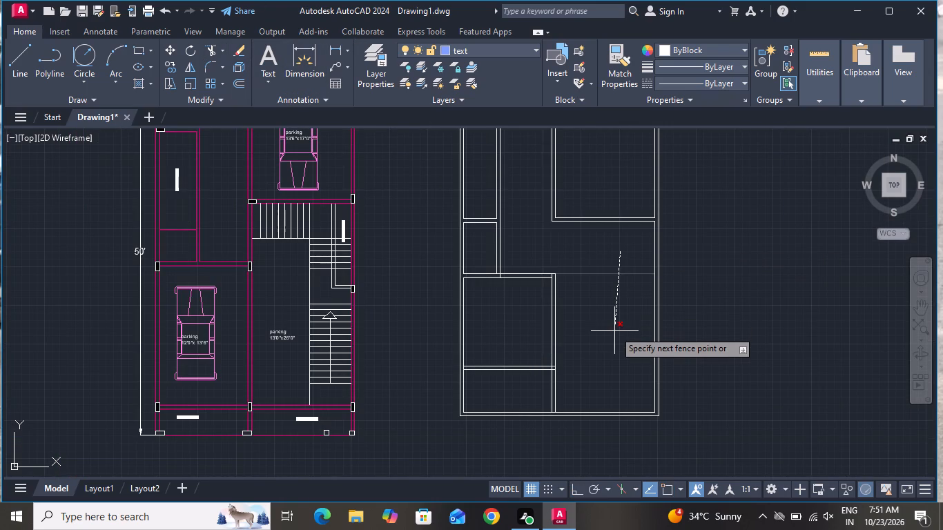
pyautogui.click(614, 331)
# Trim the overlapping segments where the small room's right wall meets the cross wall and at the cross wall's corner with the new vertical wall.
pyautogui.scroll(2, 525, 270)
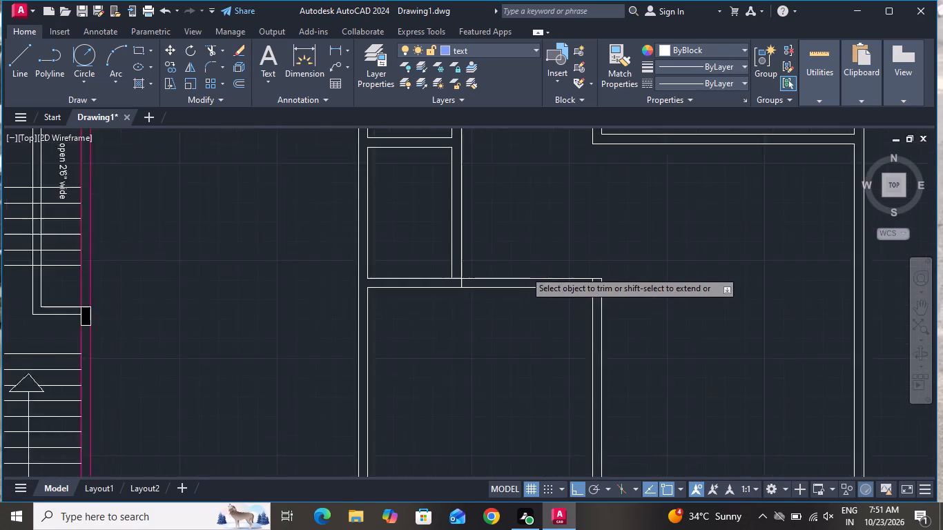
pyautogui.scroll(1, 523, 273)
pyautogui.scroll(3, 438, 285)
pyautogui.click(434, 283)
pyautogui.click(376, 306)
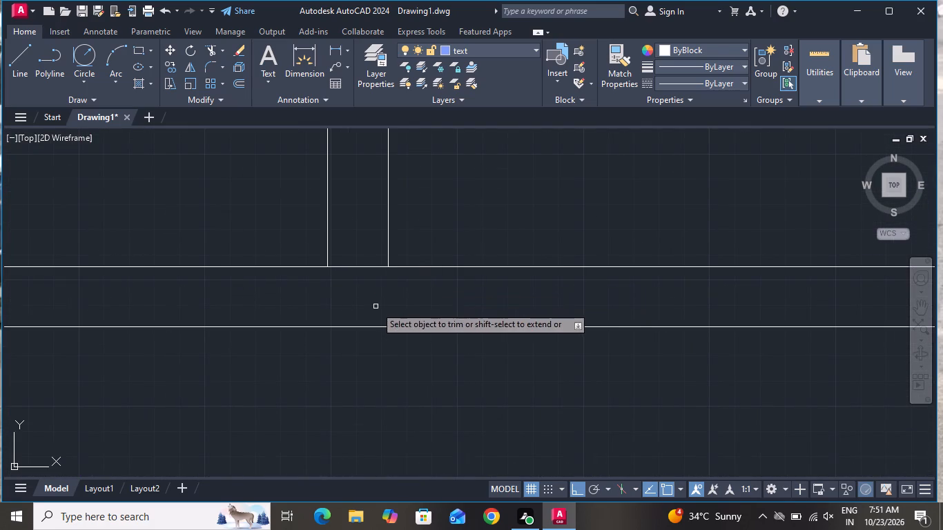
pyautogui.click(364, 294)
pyautogui.click(360, 244)
pyautogui.scroll(-3, 374, 289)
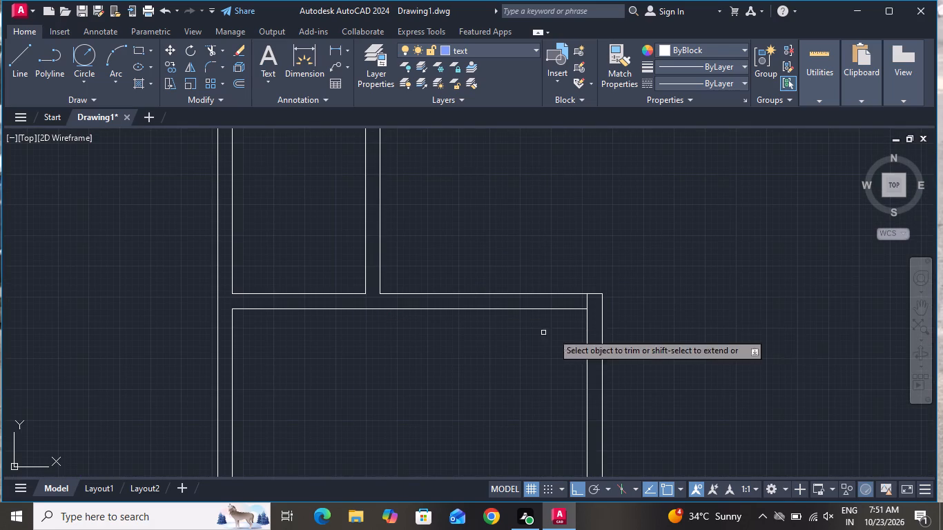
pyautogui.click(586, 301)
# Trim the overlapping segments where the lower horizontal wall meets the new vertical wall to open the T-junction.
pyautogui.scroll(-1, 632, 259)
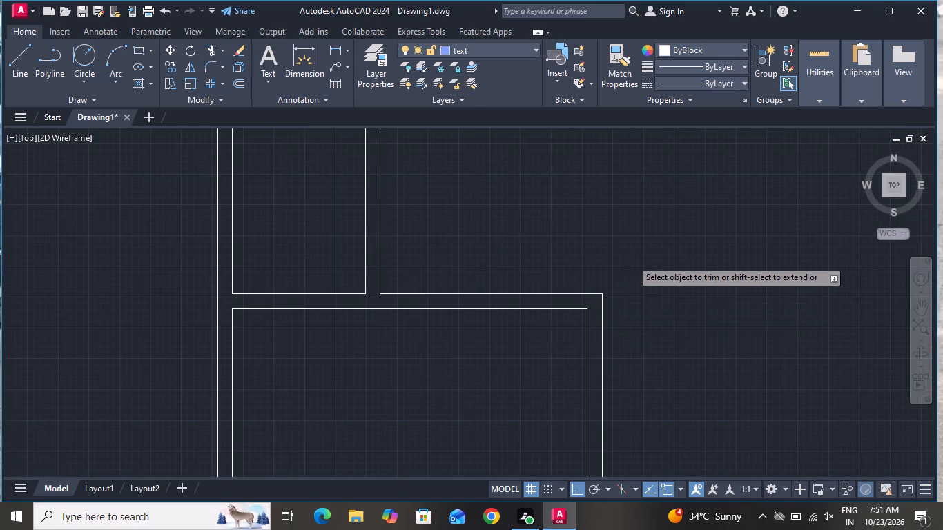
pyautogui.scroll(-1, 632, 259)
pyautogui.scroll(4, 618, 435)
pyautogui.click(608, 389)
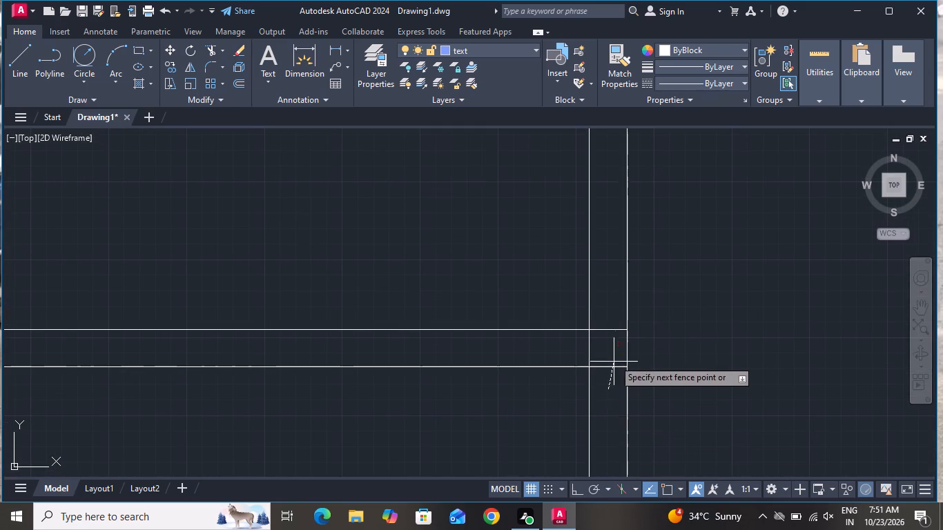
pyautogui.click(619, 295)
pyautogui.click(596, 347)
pyautogui.click(559, 352)
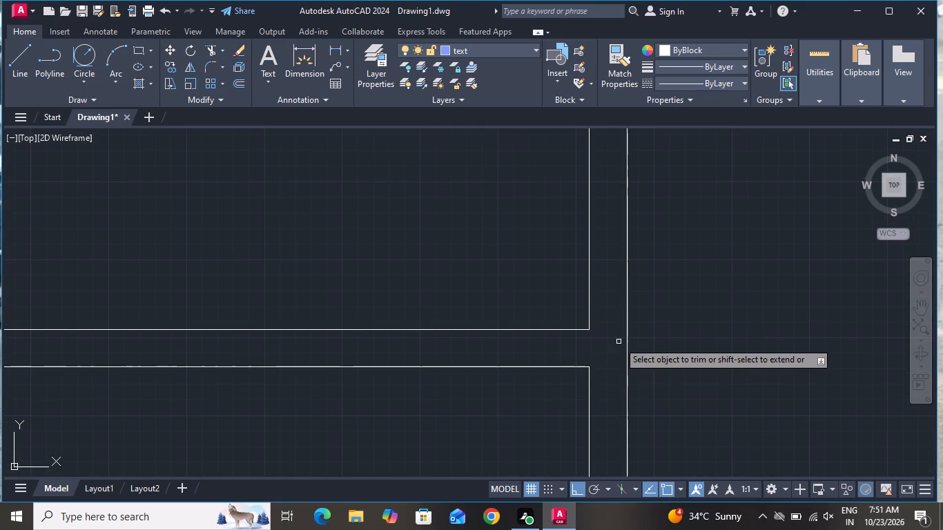
pyautogui.scroll(-4, 634, 308)
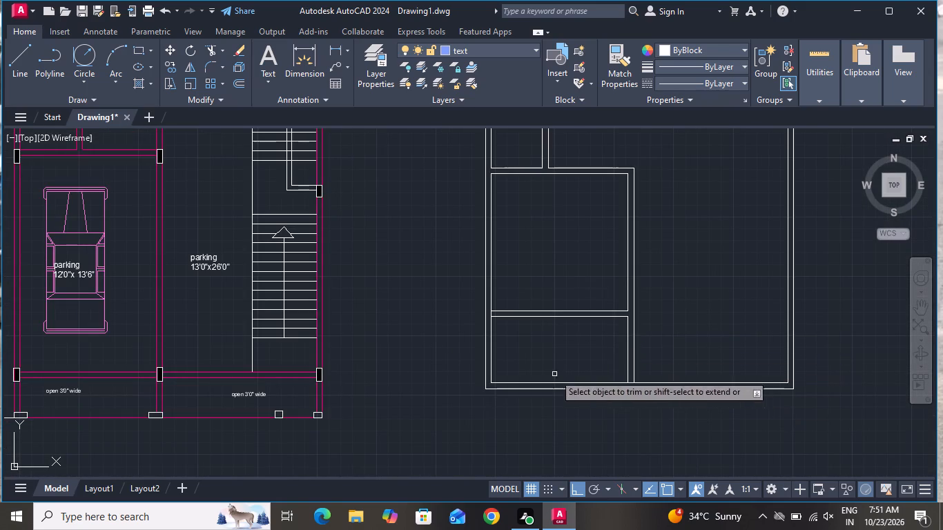
# Trim the left outer wall's inner line between the two lines of the lower horizontal wall to open the T-junction.
pyautogui.scroll(3, 497, 302)
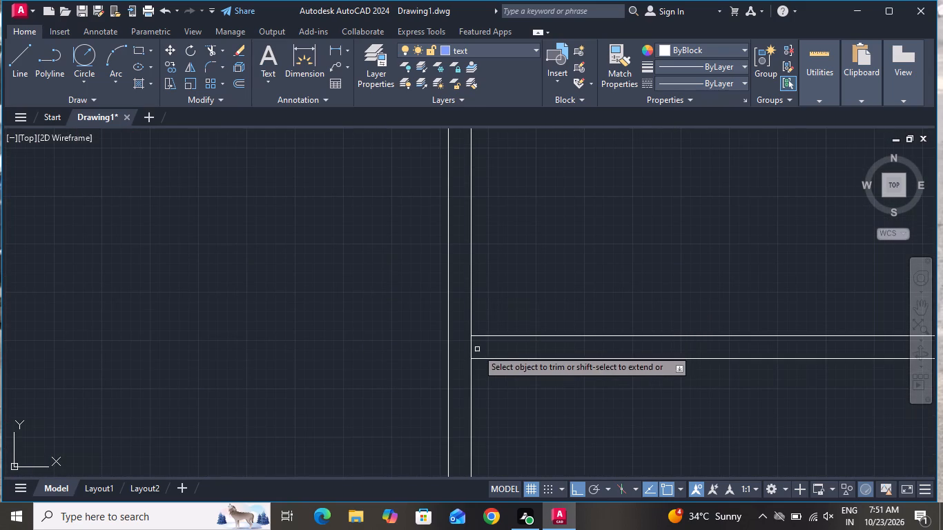
pyautogui.click(477, 349)
pyautogui.click(451, 353)
pyautogui.rightClick(500, 236)
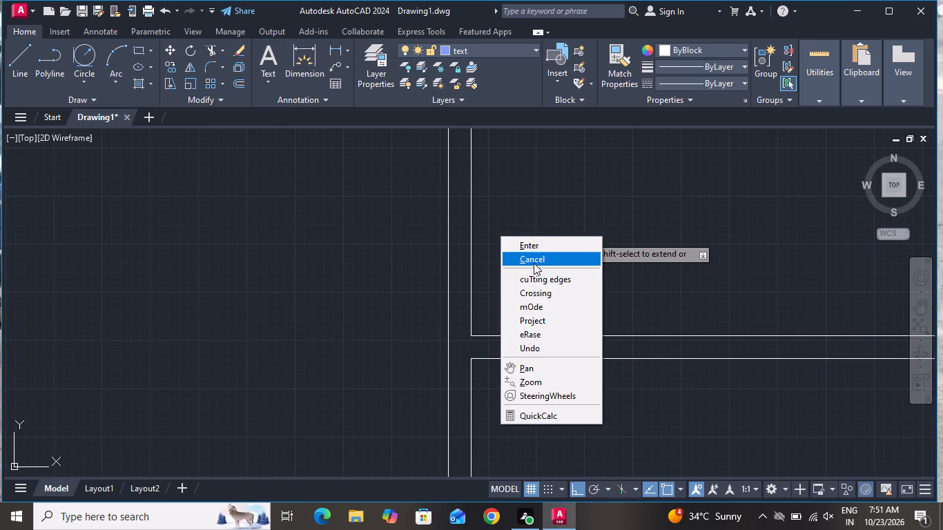
pyautogui.click(535, 263)
# Extend both lines of the lower horizontal wall across the middle vertical wall to the outer face of the right outer wall.
pyautogui.scroll(-3, 427, 314)
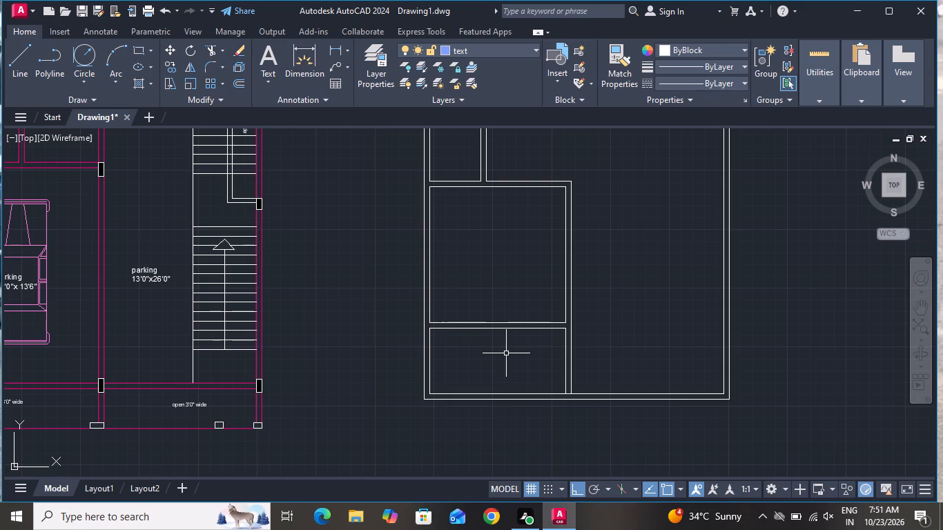
pyautogui.write('ex')
pyautogui.press('space')
pyautogui.press('space')
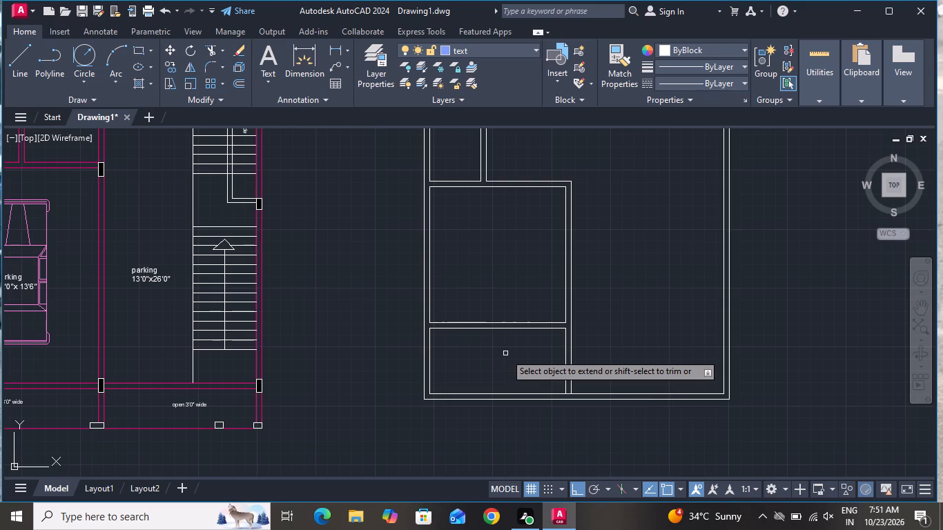
pyautogui.click(525, 307)
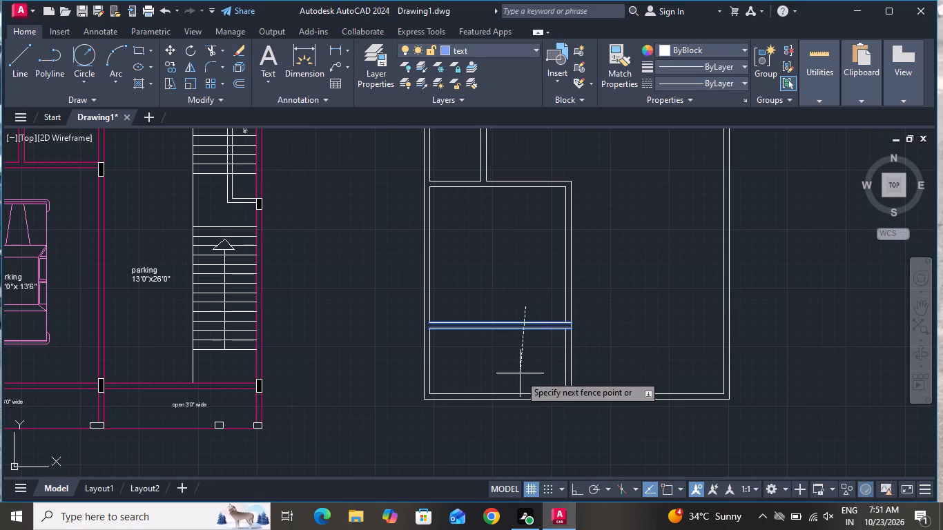
pyautogui.click(520, 384)
pyautogui.click(553, 310)
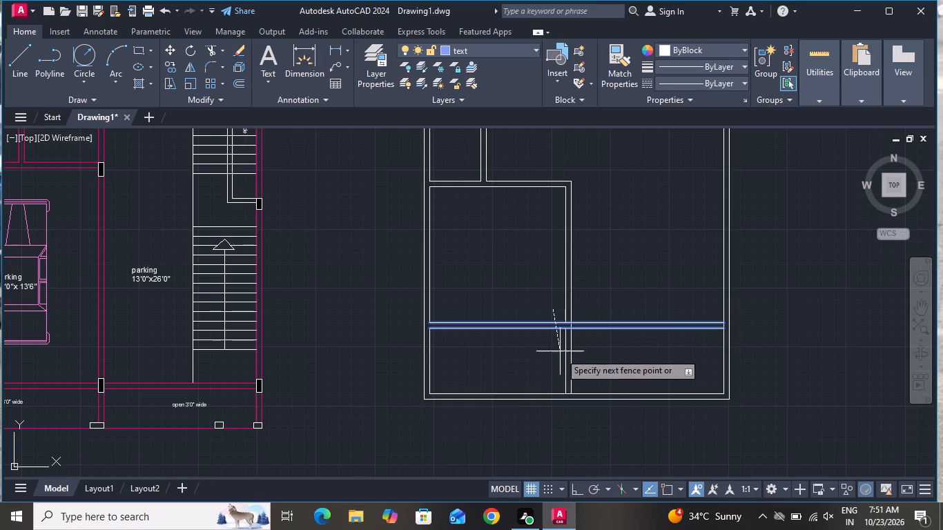
pyautogui.click(560, 356)
pyautogui.click(605, 306)
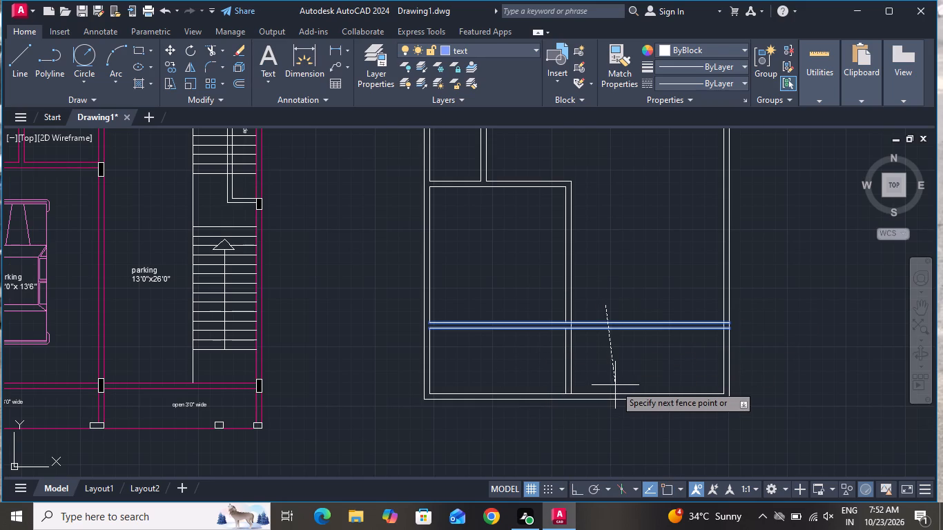
pyautogui.click(618, 369)
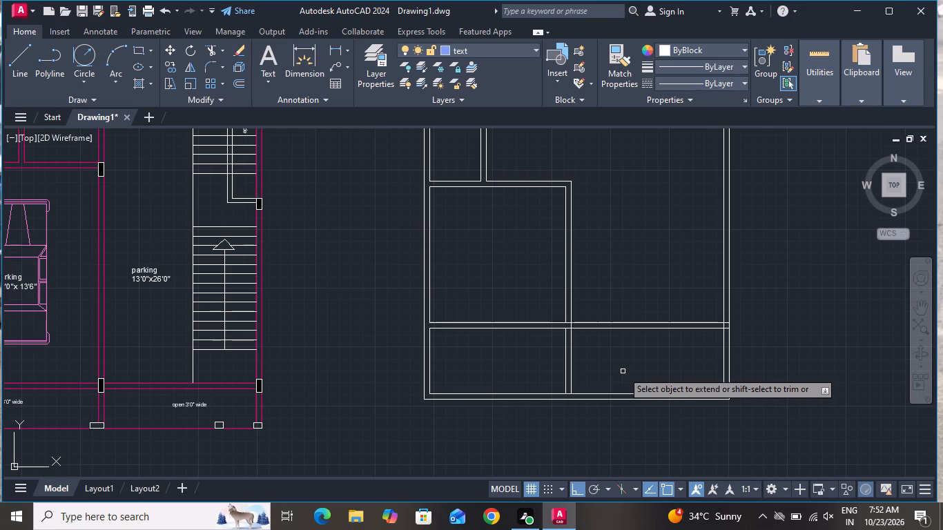
pyautogui.scroll(2, 592, 309)
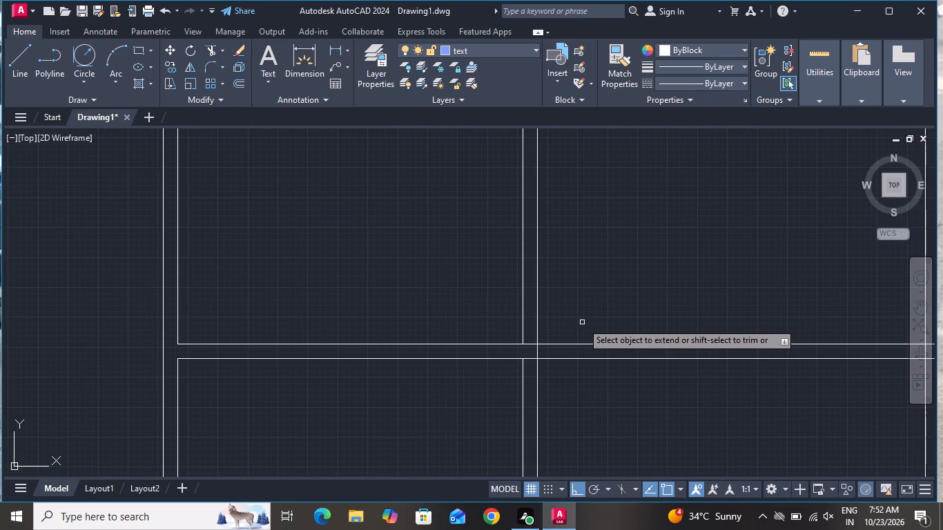
pyautogui.click(537, 300)
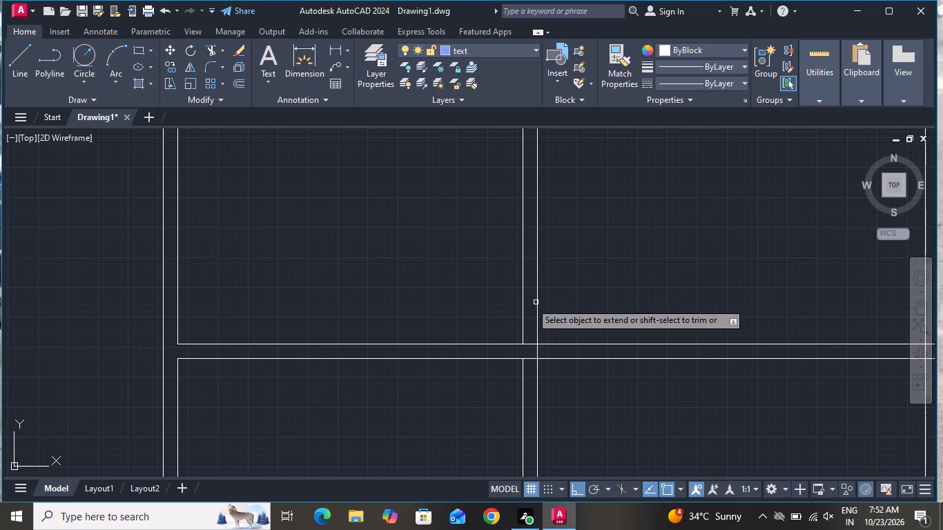
pyautogui.click(536, 296)
pyautogui.rightClick(564, 296)
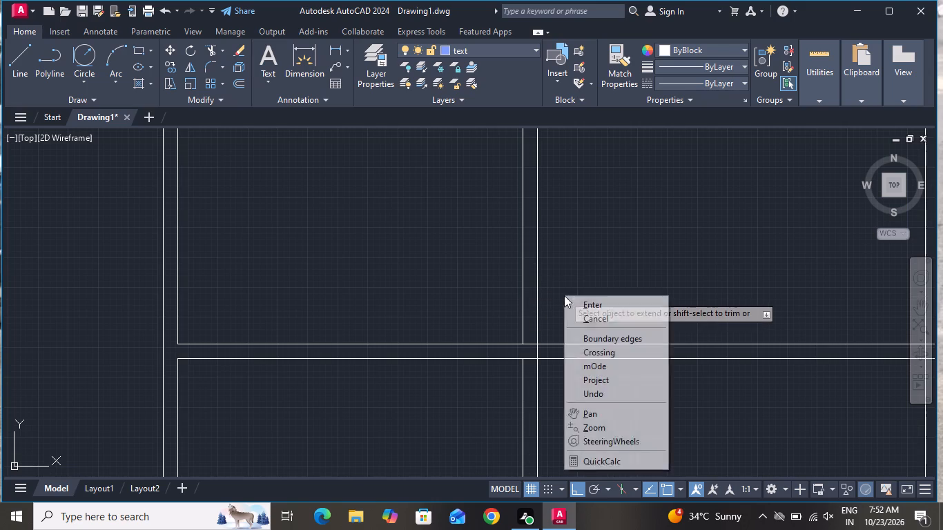
pyautogui.click(597, 311)
# Offset the right face of the middle vertical wall about 2'-11" to the right.
pyautogui.write('o t')
pyautogui.press('space')
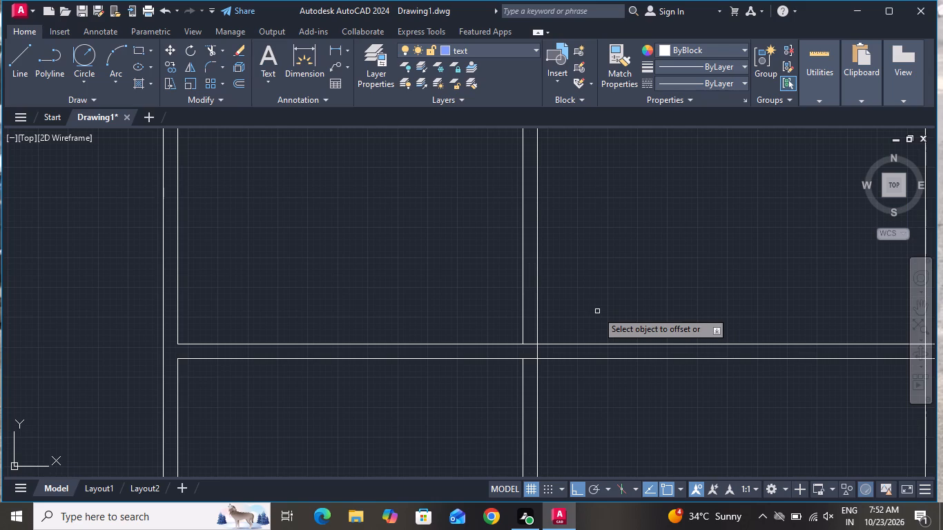
pyautogui.click(537, 316)
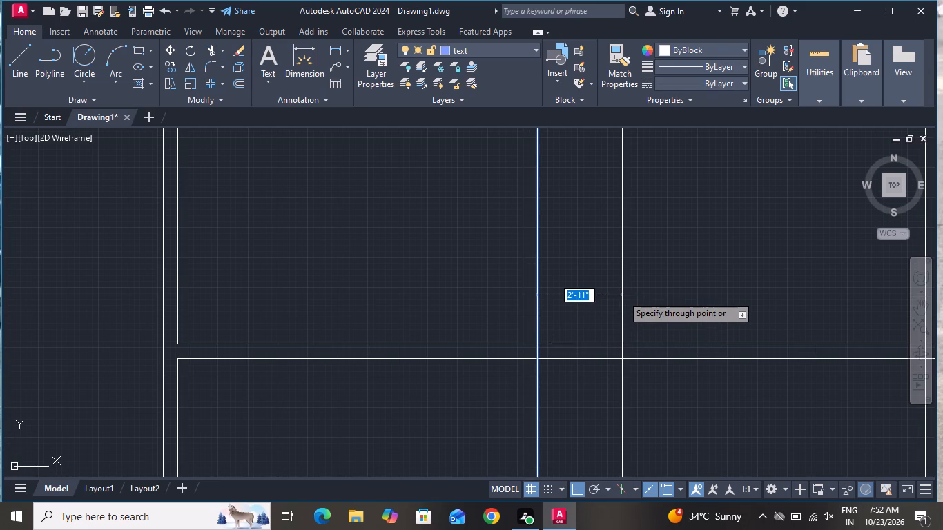
pyautogui.click(622, 295)
pyautogui.write("5'")
pyautogui.press('Return')
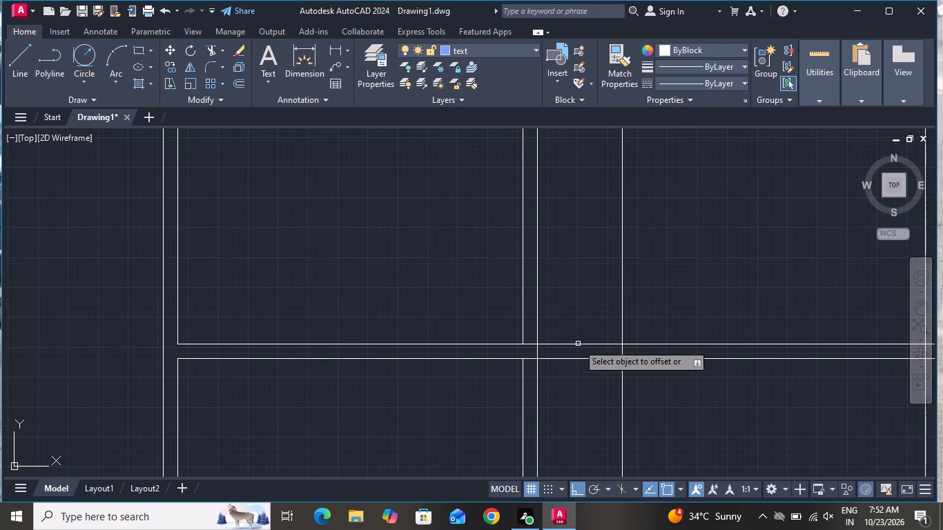
# Offset the upper line of the lower horizontal wall 5' upward.
pyautogui.click(579, 343)
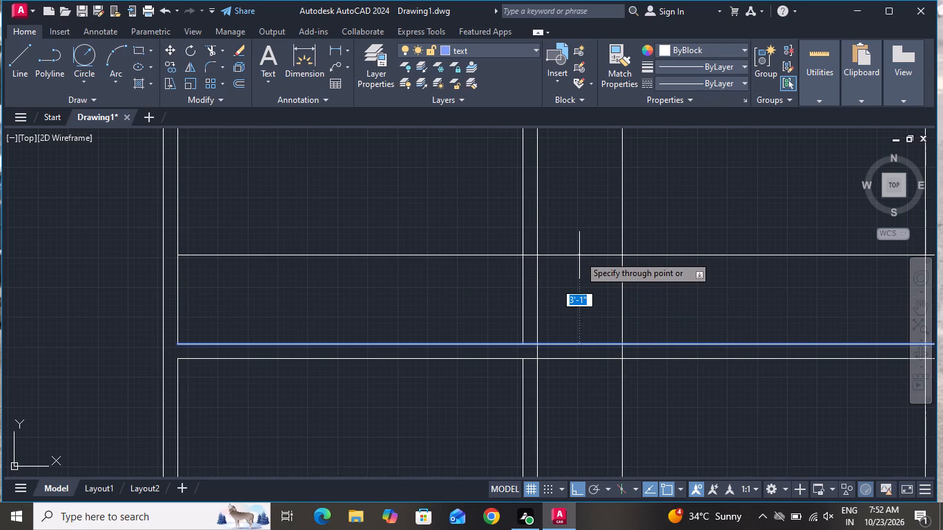
pyautogui.write("5'")
pyautogui.press('Return')
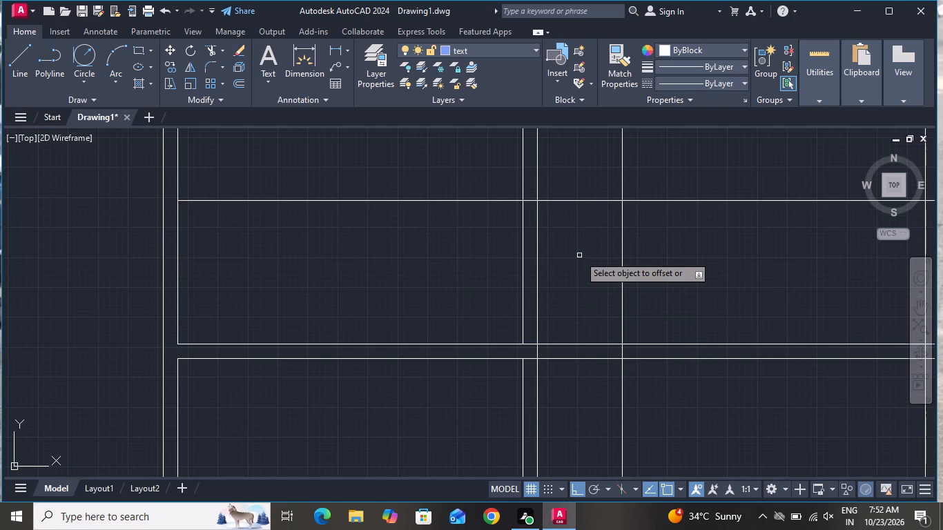
pyautogui.rightClick(579, 255)
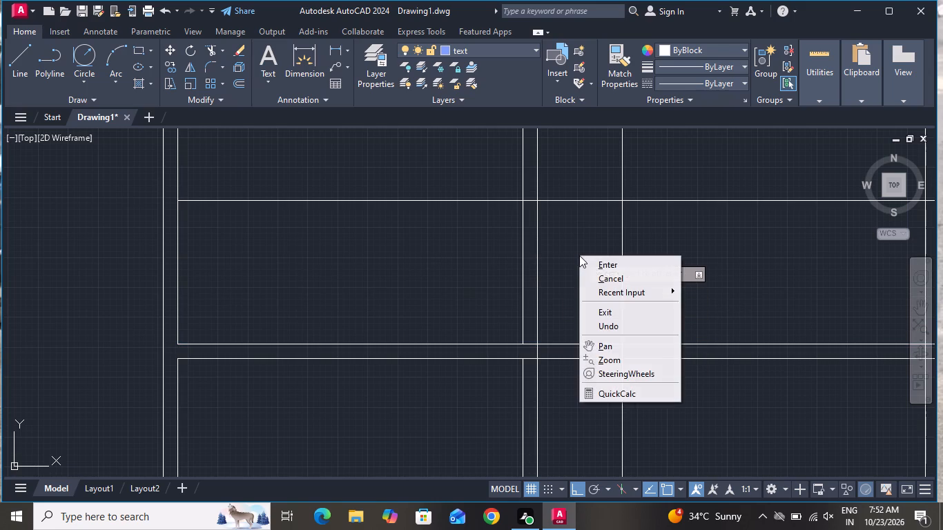
pyautogui.click(587, 270)
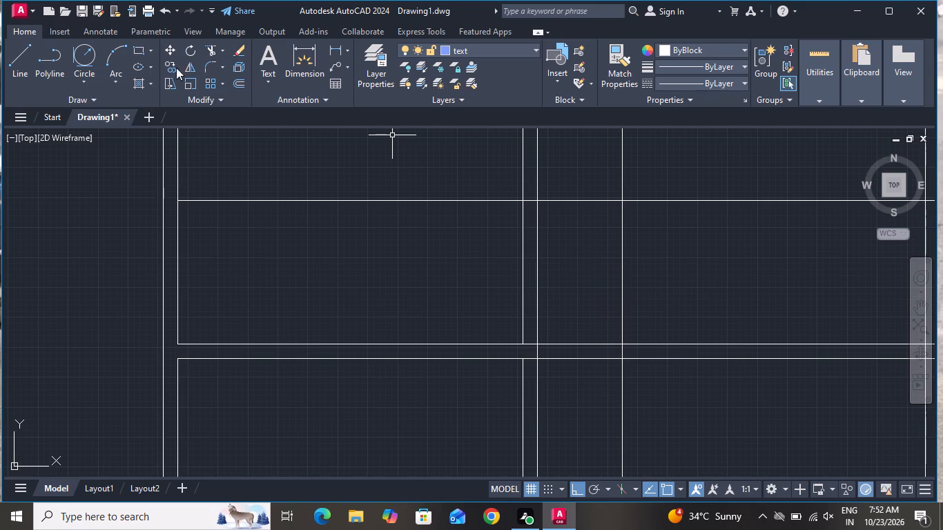
# Trim the two new offset lines beyond their shared corner and left of the middle vertical wall to outline a small room.
pyautogui.click(213, 46)
pyautogui.click(366, 181)
pyautogui.click(368, 241)
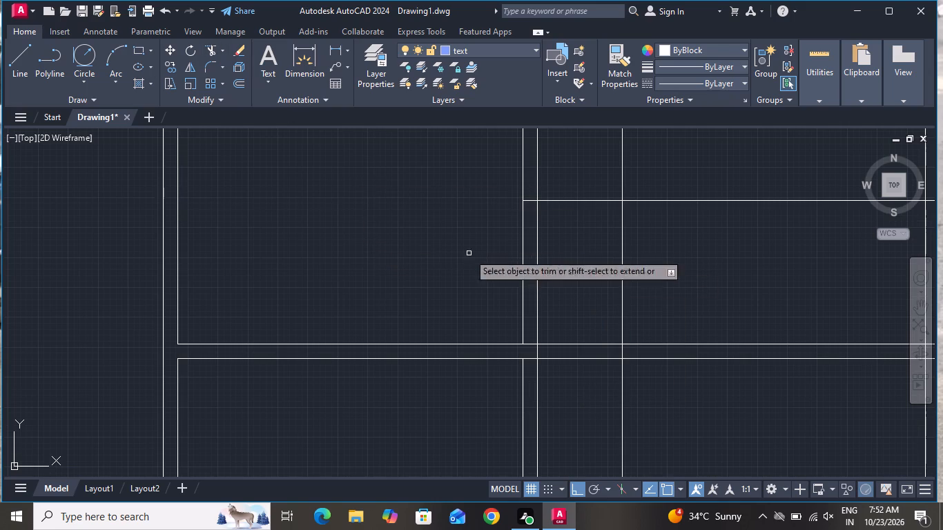
pyautogui.click(610, 150)
pyautogui.click(701, 150)
pyautogui.click(709, 170)
pyautogui.click(714, 258)
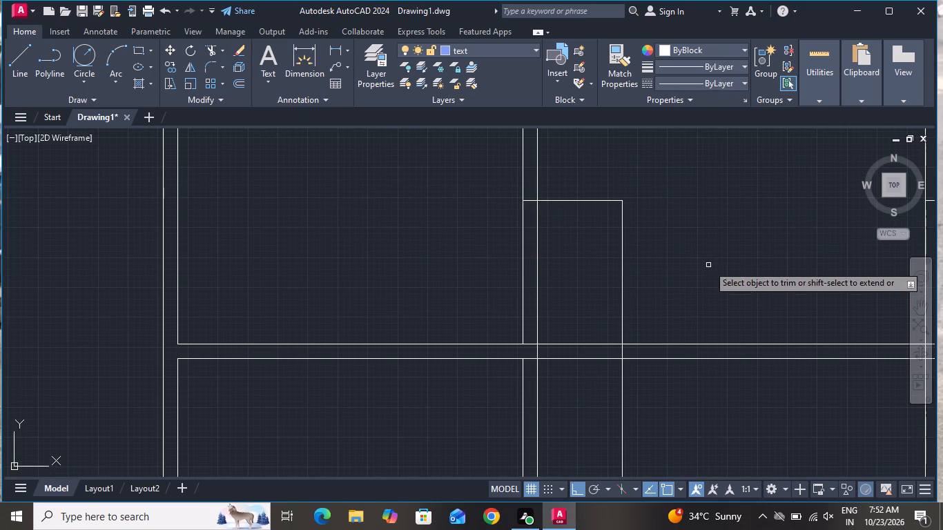
pyautogui.moveTo(699, 265); pyautogui.dragTo(692, 261, button='right')
pyautogui.click(724, 283)
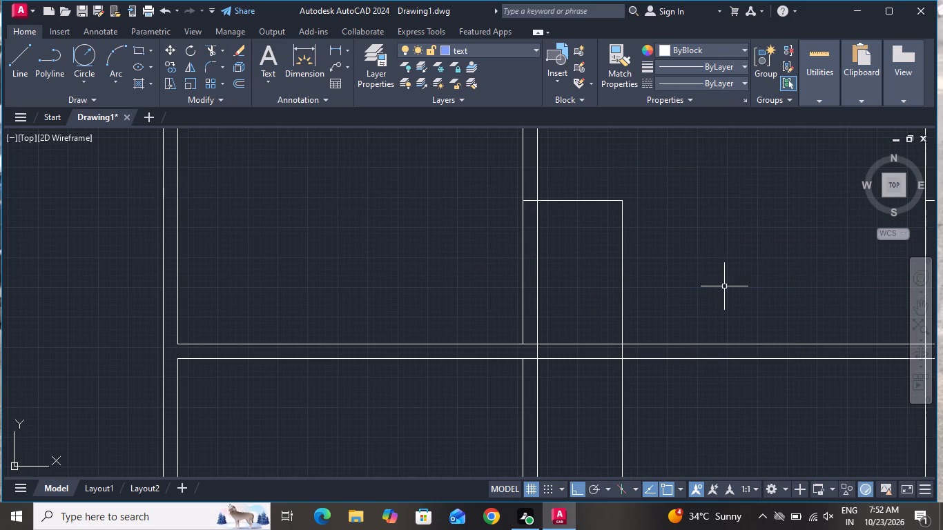
# Offset the small room's right and top lines 6" outward to form double-line walls.
pyautogui.write('o t')
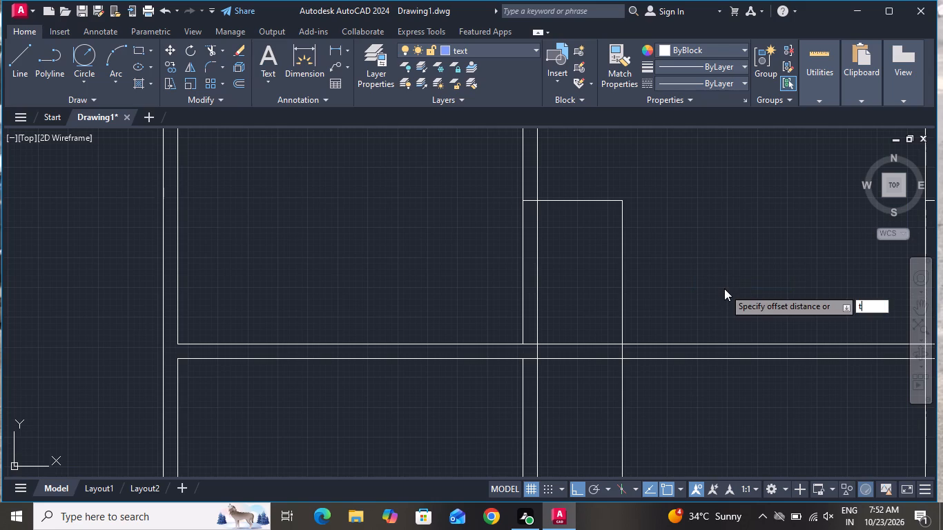
pyautogui.press('space')
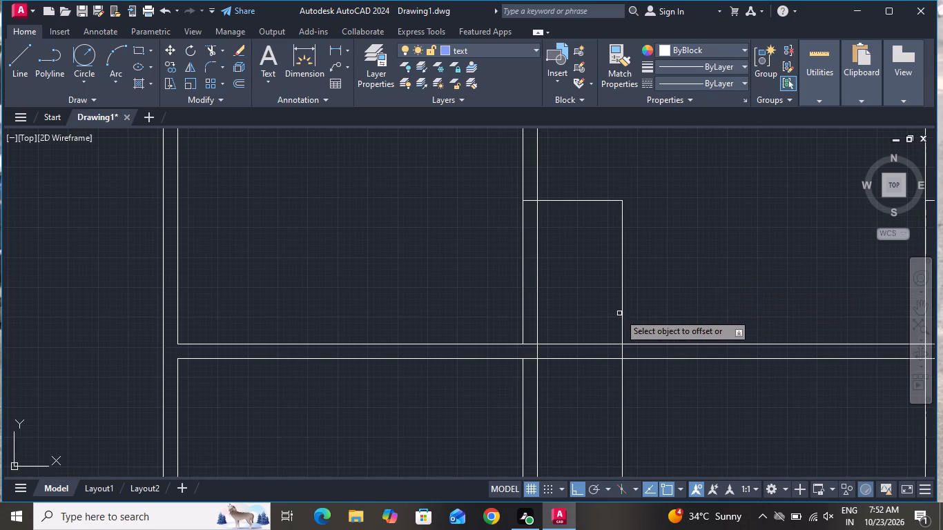
pyautogui.click(623, 310)
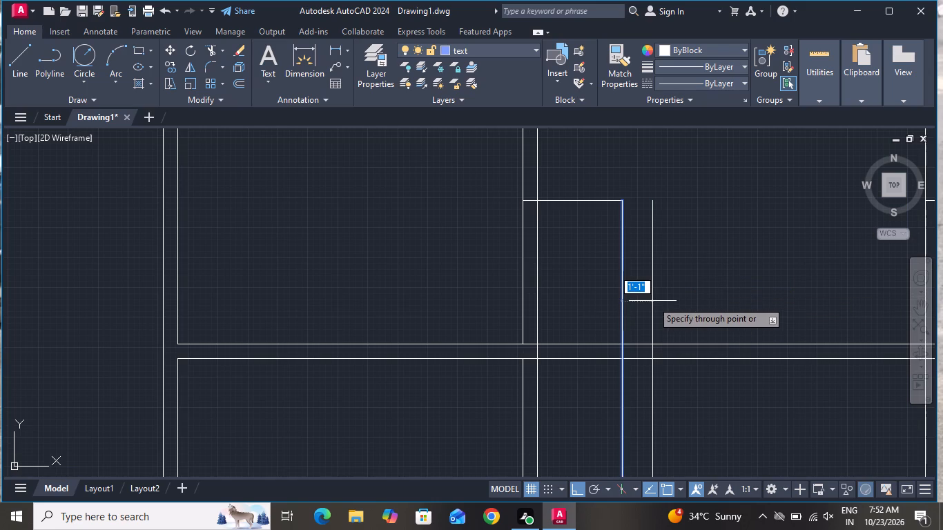
pyautogui.press('6')
pyautogui.hotkey('shift', '"')
pyautogui.press('Return')
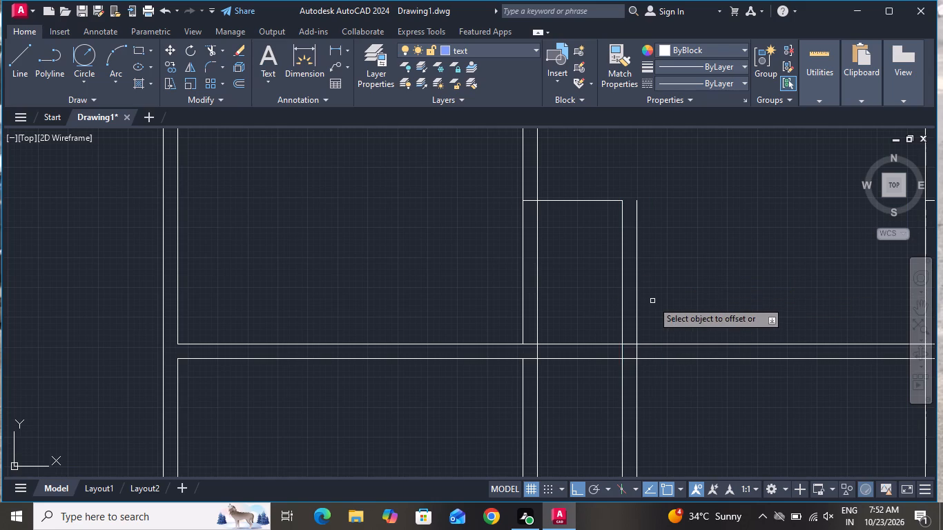
pyautogui.click(593, 200)
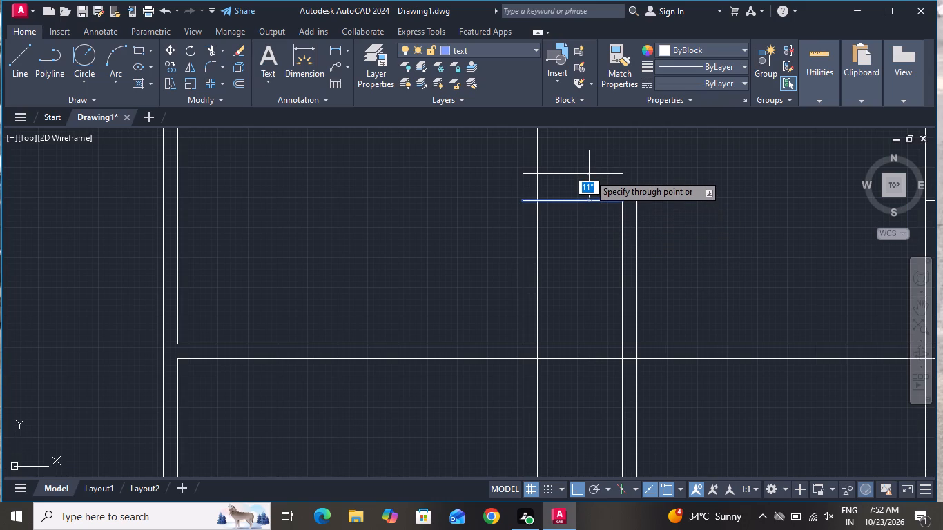
pyautogui.press('6')
pyautogui.hotkey('shift', '"')
pyautogui.press('Return')
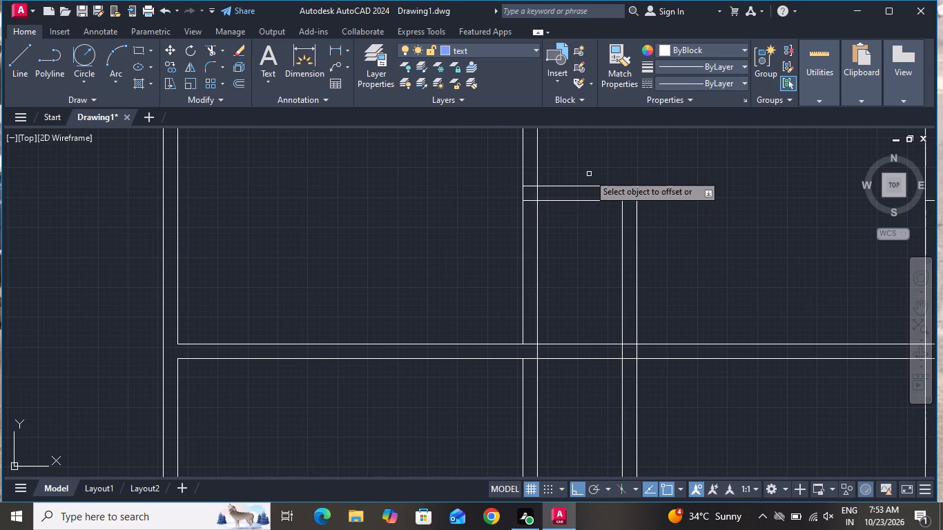
pyautogui.scroll(-1, 614, 216)
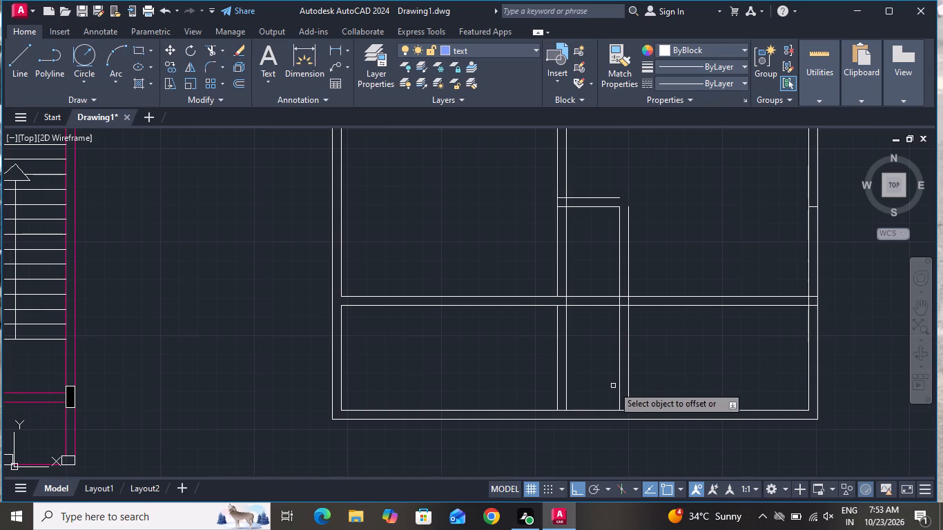
pyautogui.rightClick(610, 349)
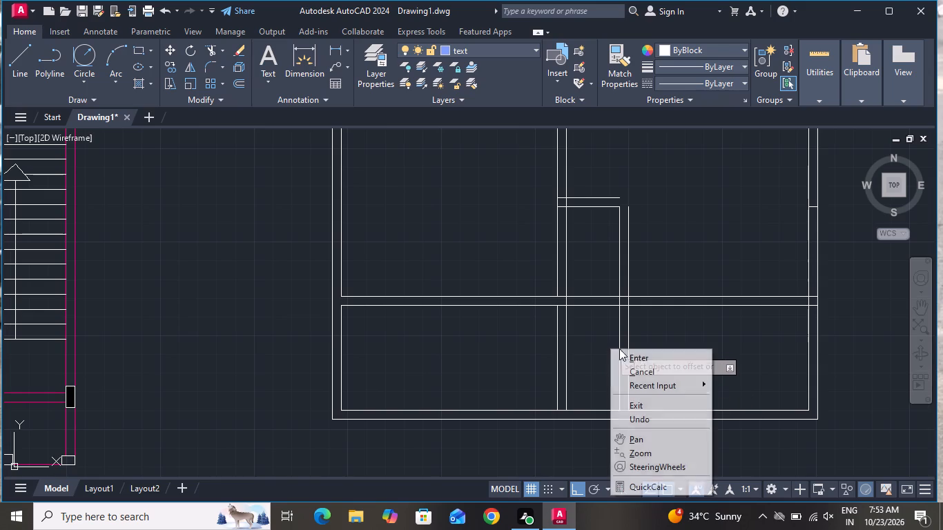
pyautogui.click(652, 368)
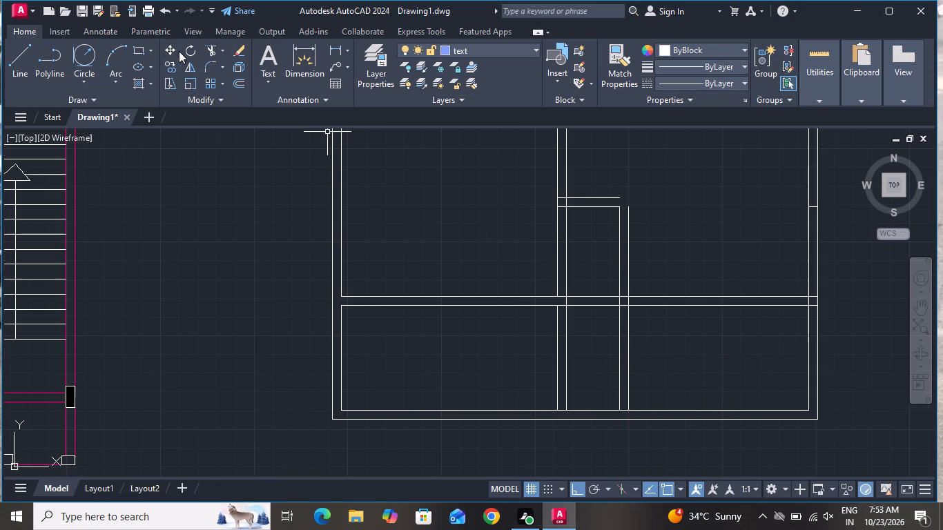
# Trim both lines of the small room's right wall below the lower horizontal wall.
pyautogui.click(206, 48)
pyautogui.click(597, 331)
pyautogui.click(646, 322)
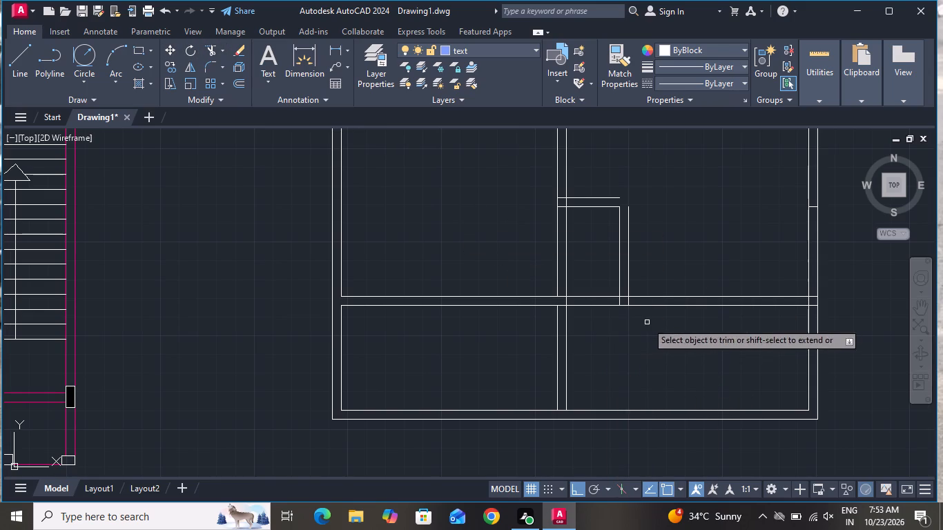
# Trim the overlapping segments where the small room's top wall meets the middle vertical wall to open the T-junction.
pyautogui.scroll(3, 558, 199)
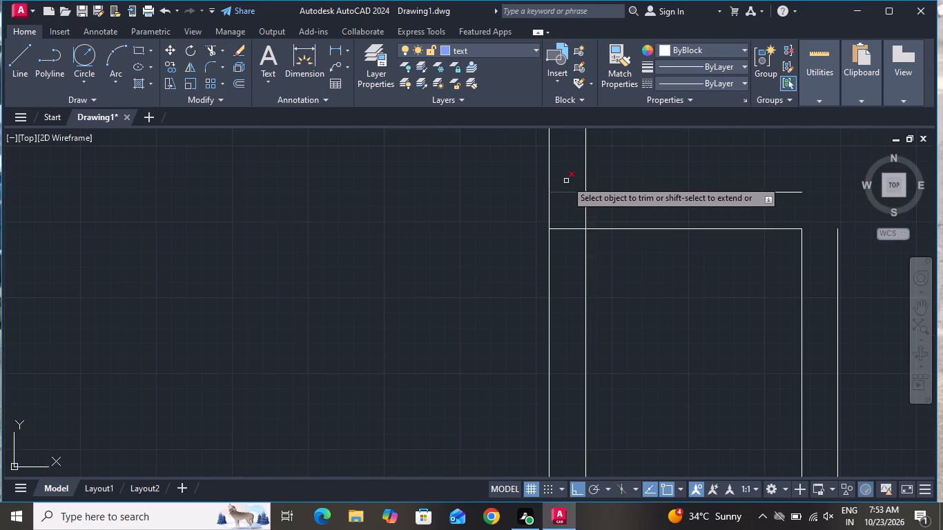
pyautogui.click(568, 175)
pyautogui.click(572, 255)
pyautogui.click(571, 224)
pyautogui.click(591, 212)
# Trim the overlapping segments where the lower horizontal wall crosses the middle vertical wall to open the intersection.
pyautogui.scroll(-2, 594, 208)
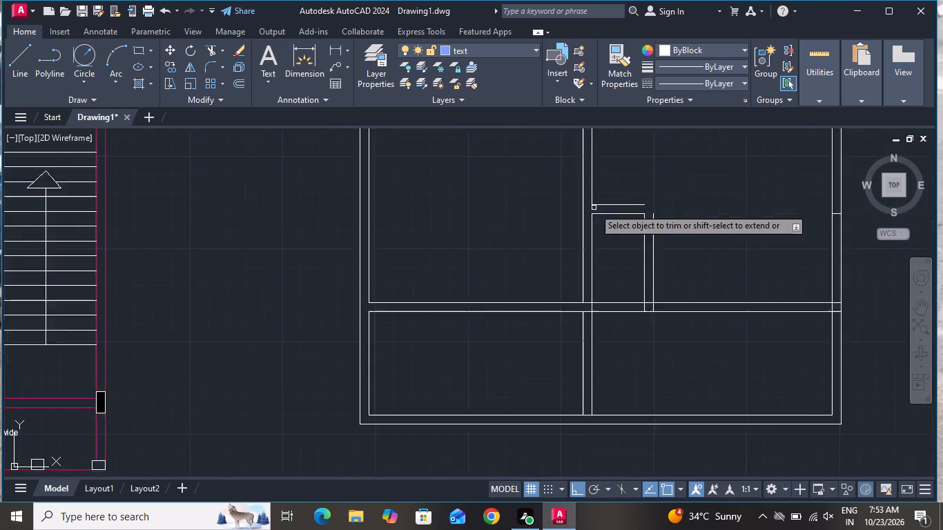
pyautogui.scroll(-2, 594, 208)
pyautogui.scroll(4, 595, 277)
pyautogui.click(575, 228)
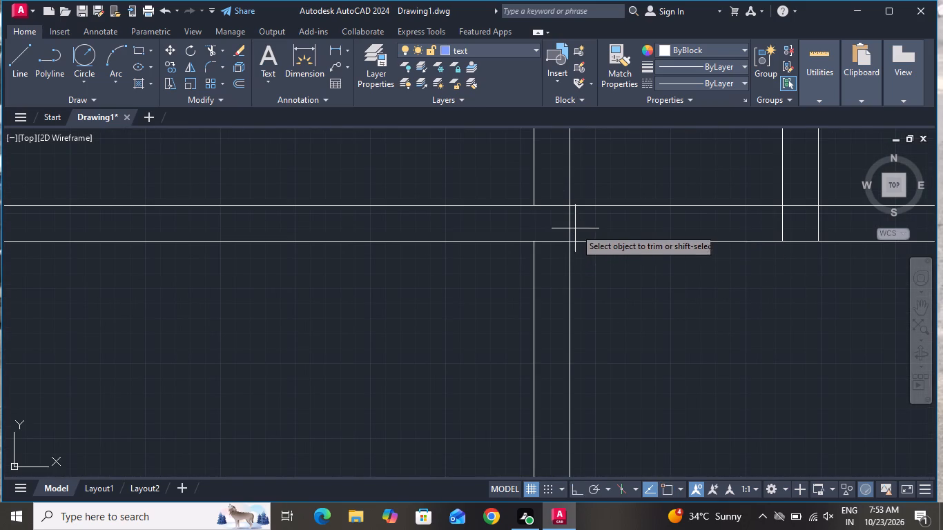
pyautogui.click(547, 228)
pyautogui.click(552, 223)
pyautogui.click(555, 188)
pyautogui.click(547, 232)
pyautogui.click(550, 272)
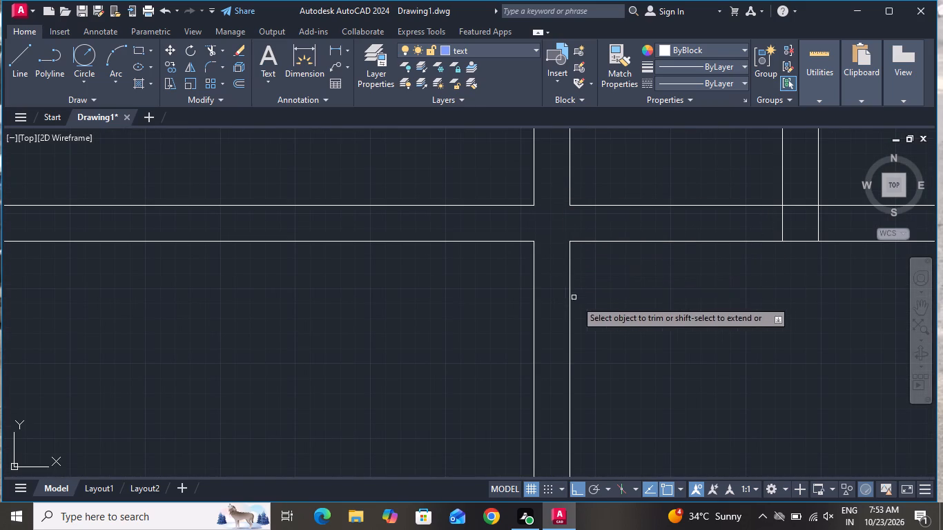
# Trim the overlapping segments where the lower horizontal wall meets the right outer wall to open the T-junction.
pyautogui.scroll(-4, 644, 297)
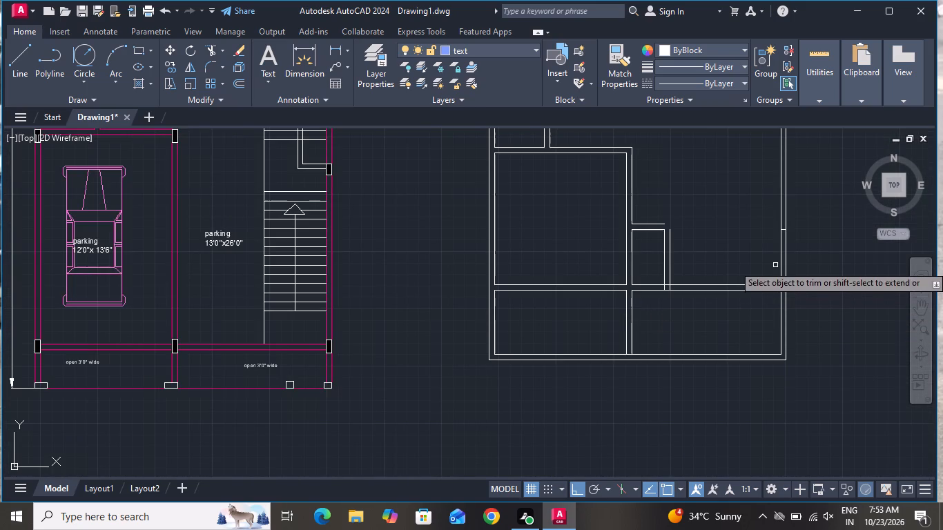
pyautogui.scroll(3, 793, 292)
pyautogui.click(744, 246)
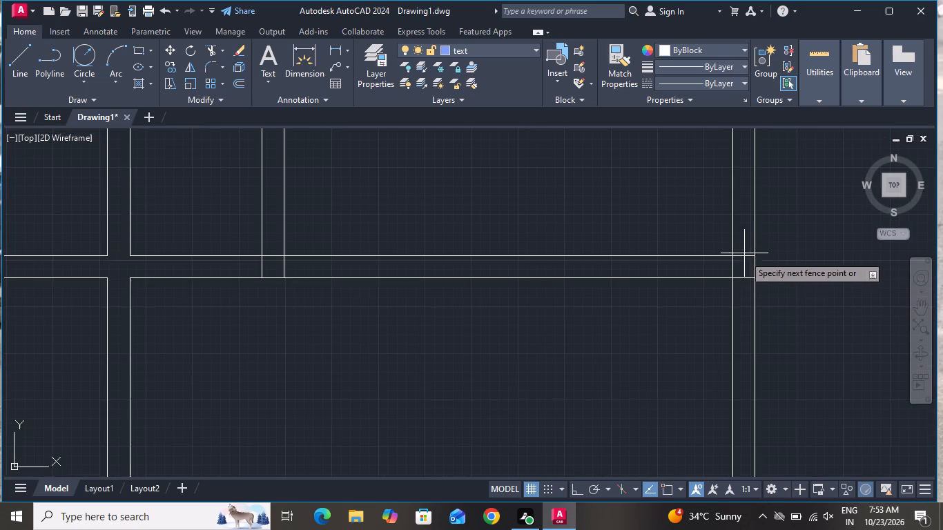
pyautogui.click(746, 289)
pyautogui.click(737, 265)
pyautogui.click(721, 266)
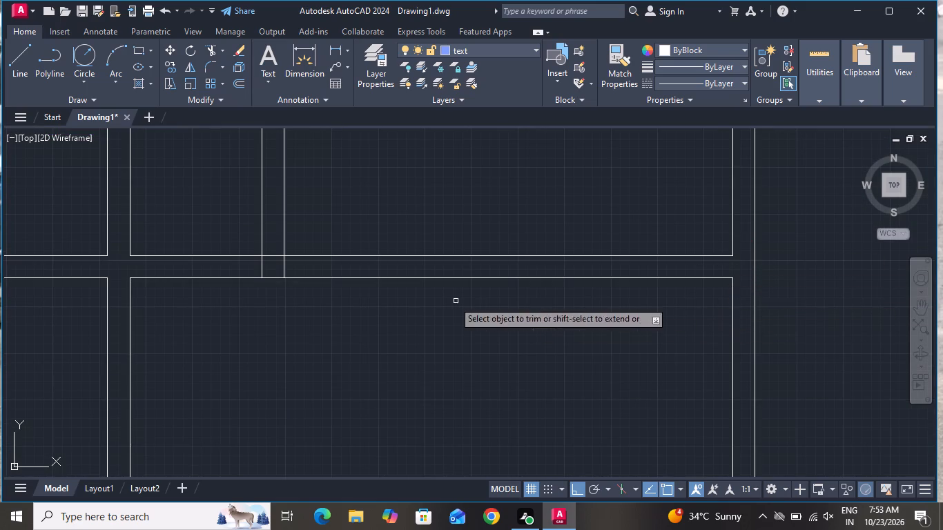
# Trim the overlapping segments where the small room's right wall meets the lower horizontal wall to open the T-junction.
pyautogui.click(249, 268)
pyautogui.click(295, 259)
pyautogui.click(280, 267)
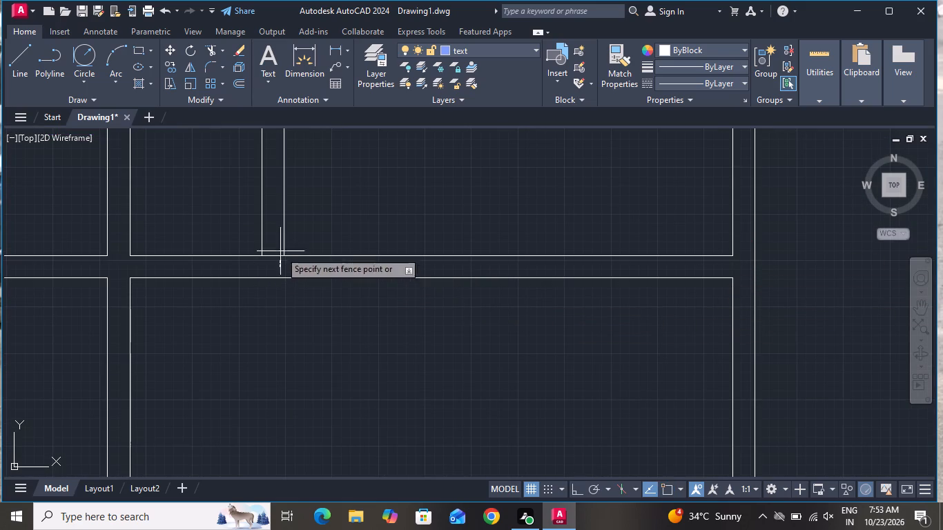
pyautogui.click(276, 241)
# Trim the short leftover segment between the right outer wall's lines, level with the small room's top wall.
pyautogui.scroll(-2, 353, 353)
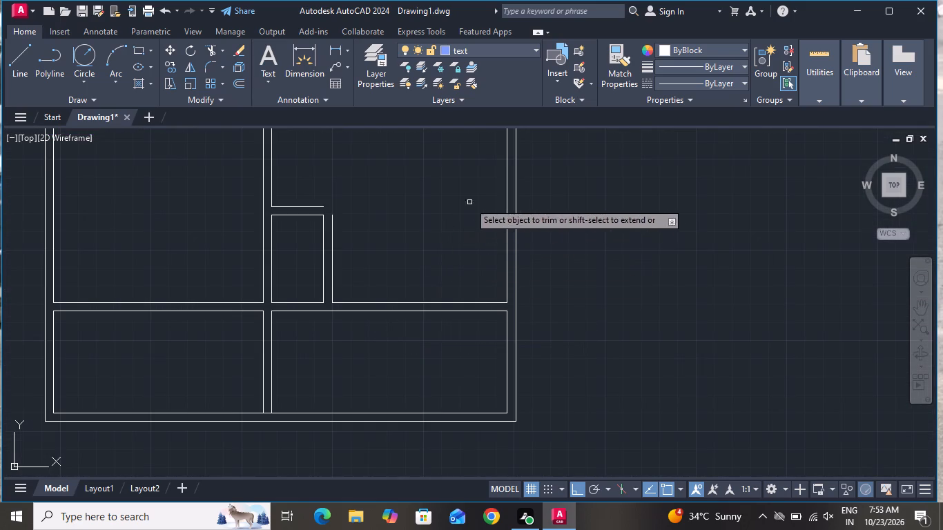
pyautogui.scroll(3, 509, 220)
pyautogui.click(522, 206)
pyautogui.click(523, 176)
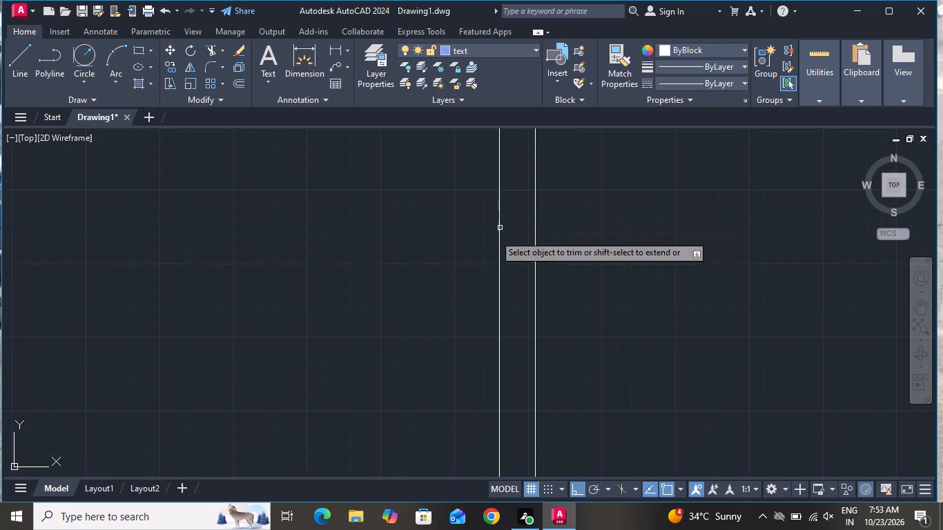
pyautogui.rightClick(415, 266)
pyautogui.click(429, 288)
# Fillet the small room's outer top and outer right wall lines together to close the corner.
pyautogui.scroll(-3, 462, 337)
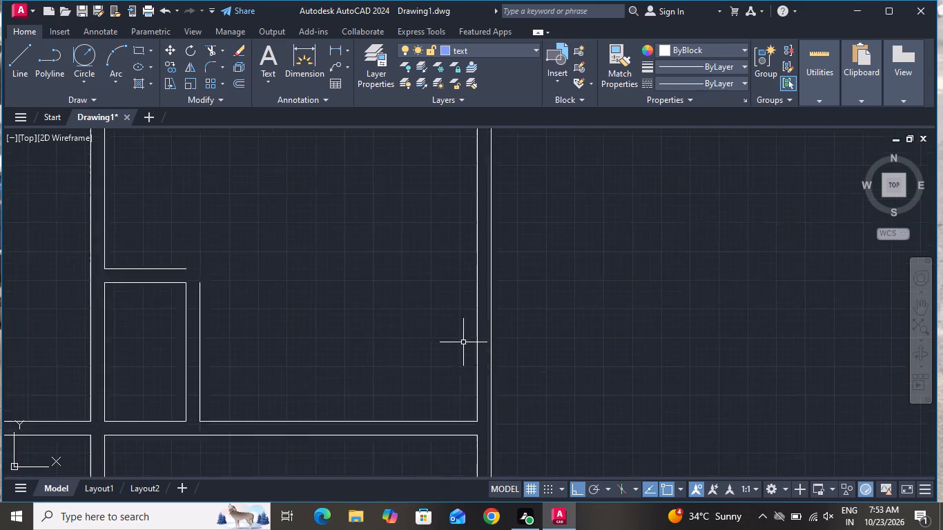
pyautogui.click(211, 68)
pyautogui.scroll(3, 269, 315)
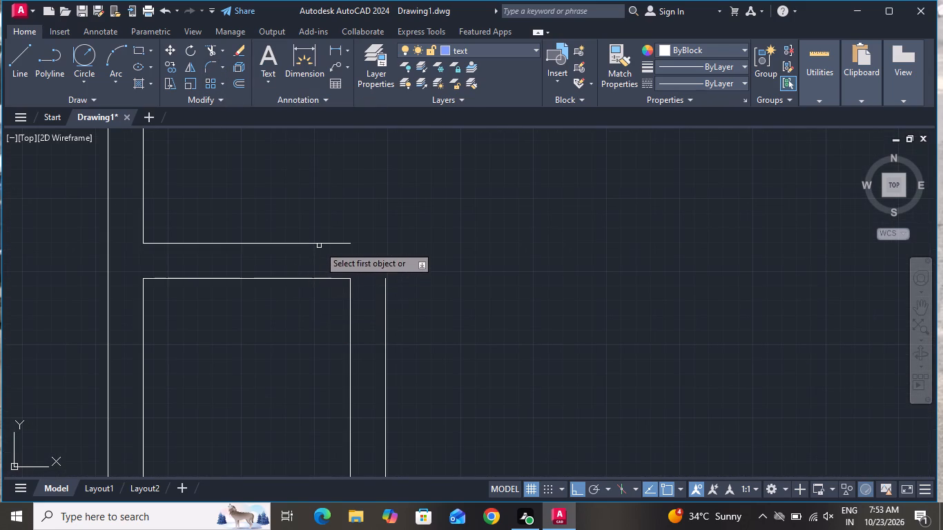
pyautogui.click(321, 242)
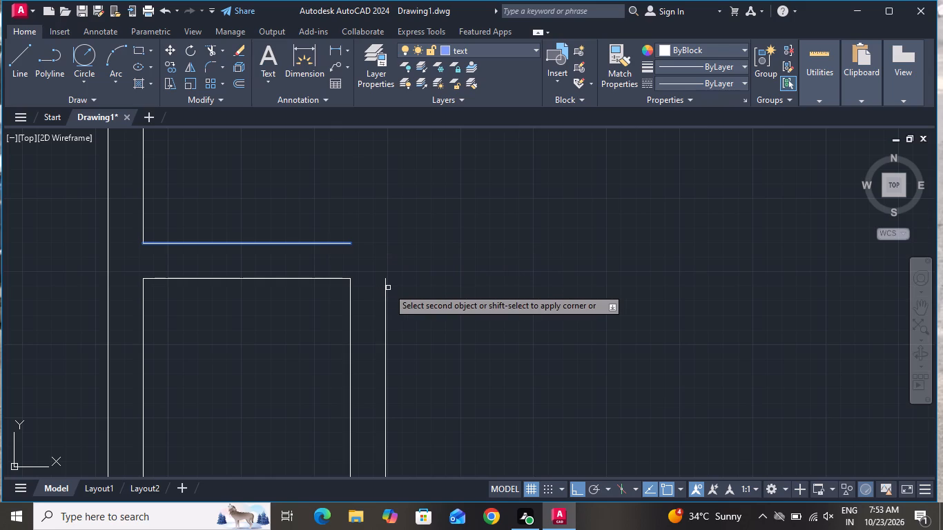
pyautogui.click(386, 290)
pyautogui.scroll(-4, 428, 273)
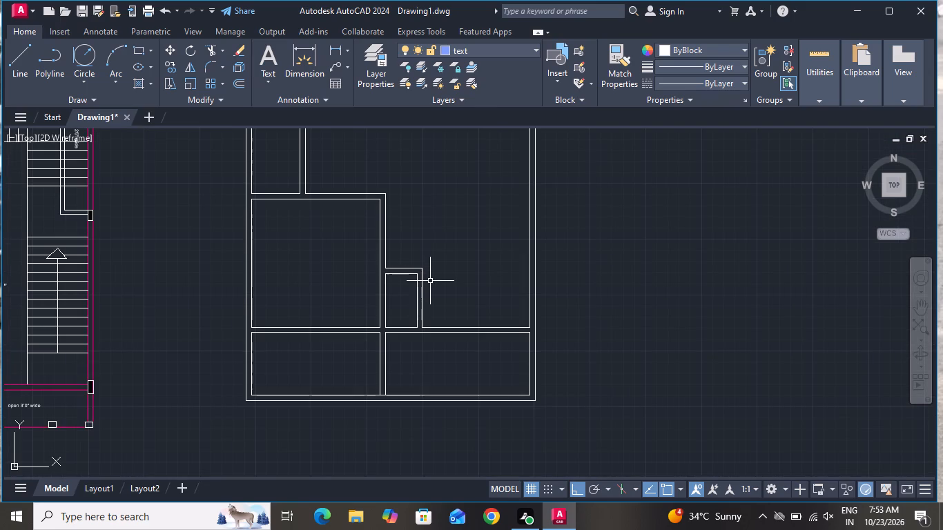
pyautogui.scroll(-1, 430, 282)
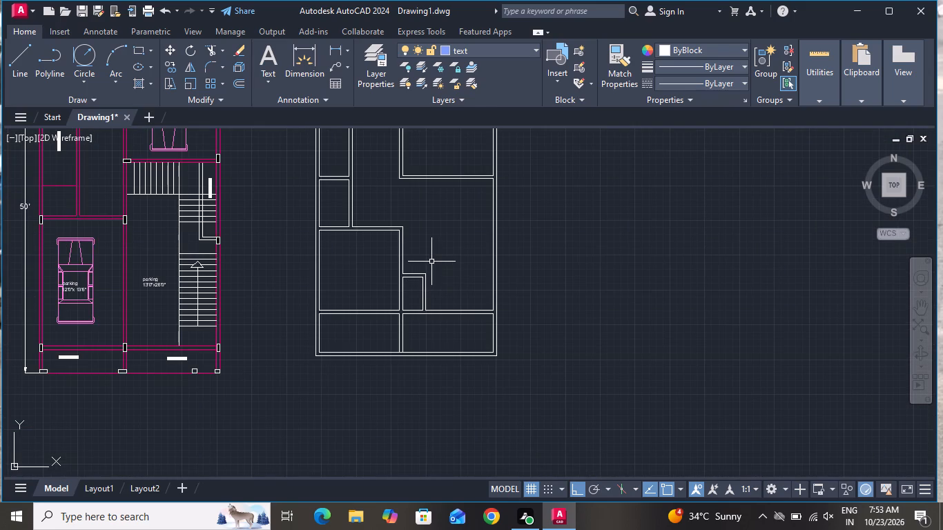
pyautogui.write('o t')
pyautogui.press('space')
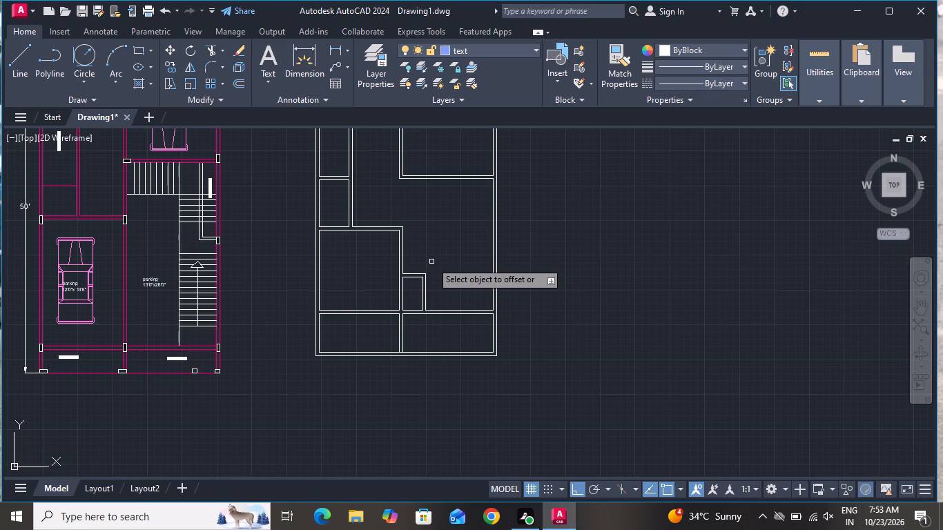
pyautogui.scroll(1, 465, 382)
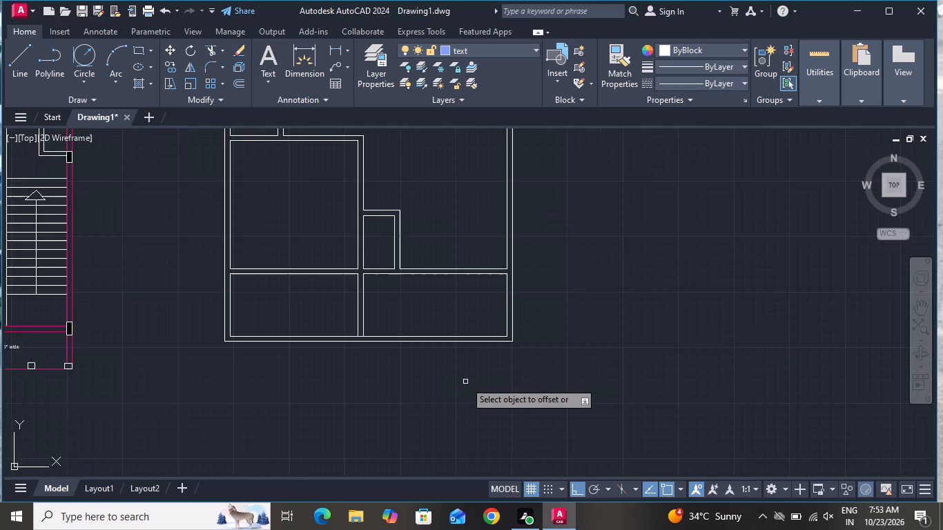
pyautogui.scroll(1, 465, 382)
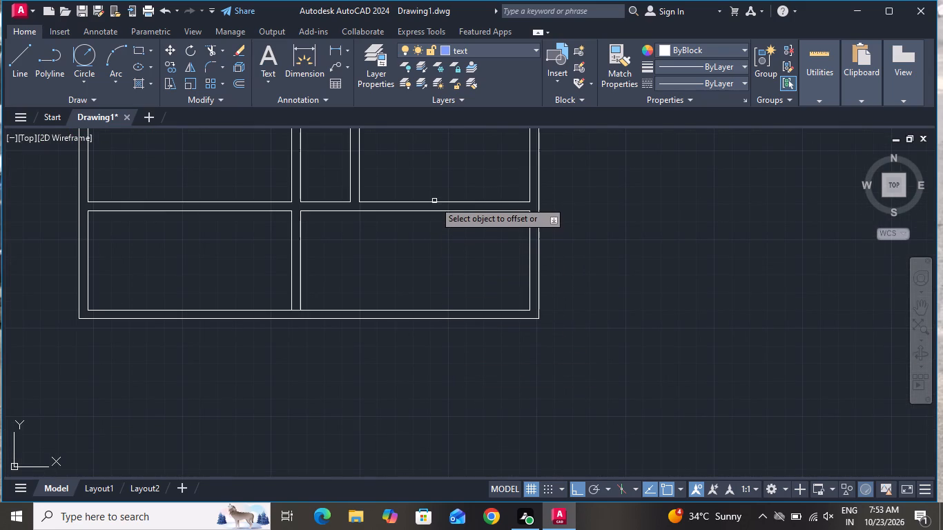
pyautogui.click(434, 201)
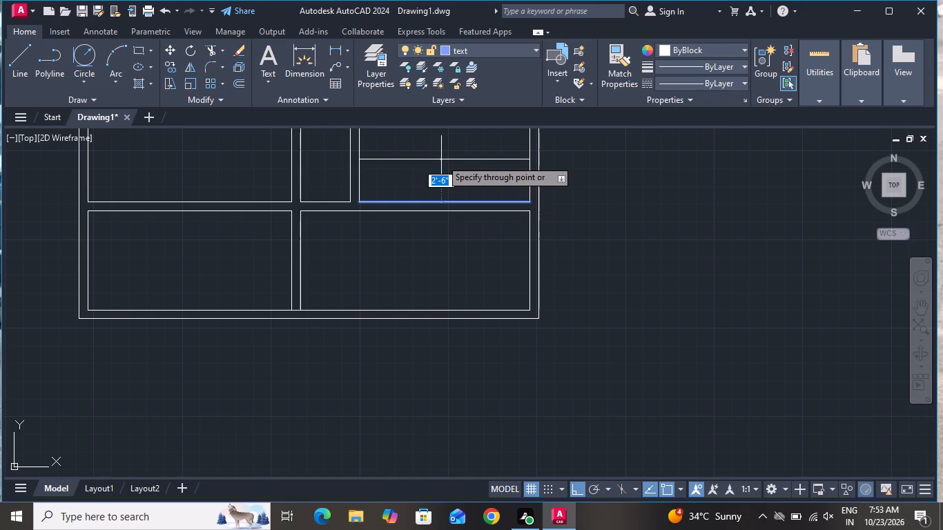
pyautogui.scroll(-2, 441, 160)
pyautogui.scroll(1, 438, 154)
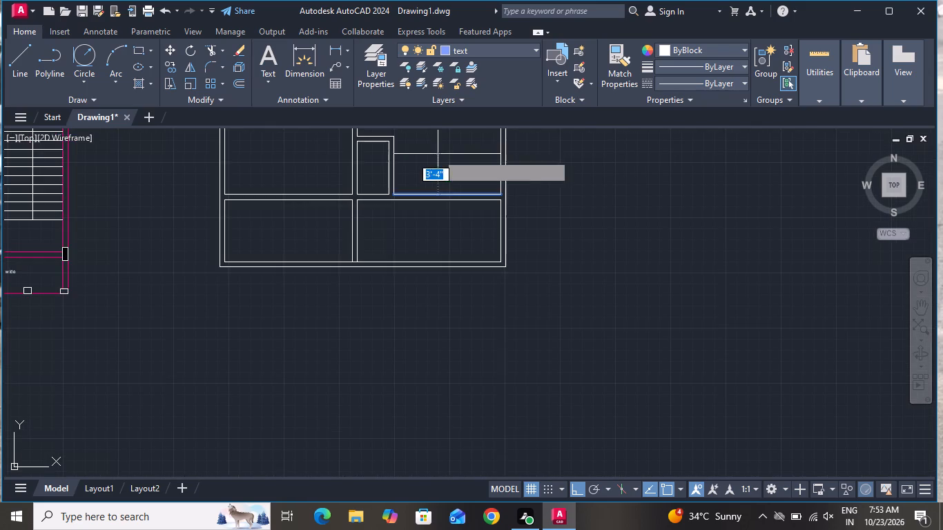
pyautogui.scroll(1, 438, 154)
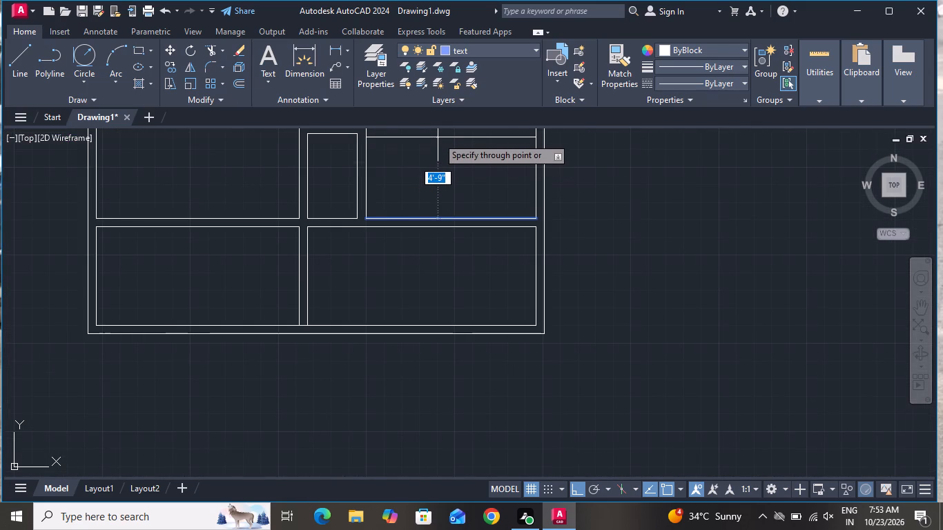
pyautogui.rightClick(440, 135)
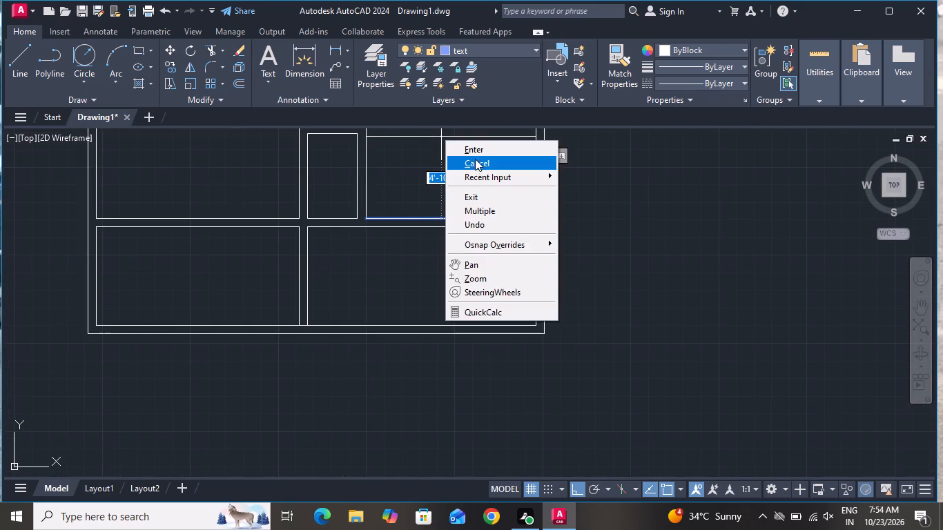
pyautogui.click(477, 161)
# Extend both lines of the small room's top wall across to the outer line of the right outer wall.
pyautogui.scroll(-2, 488, 262)
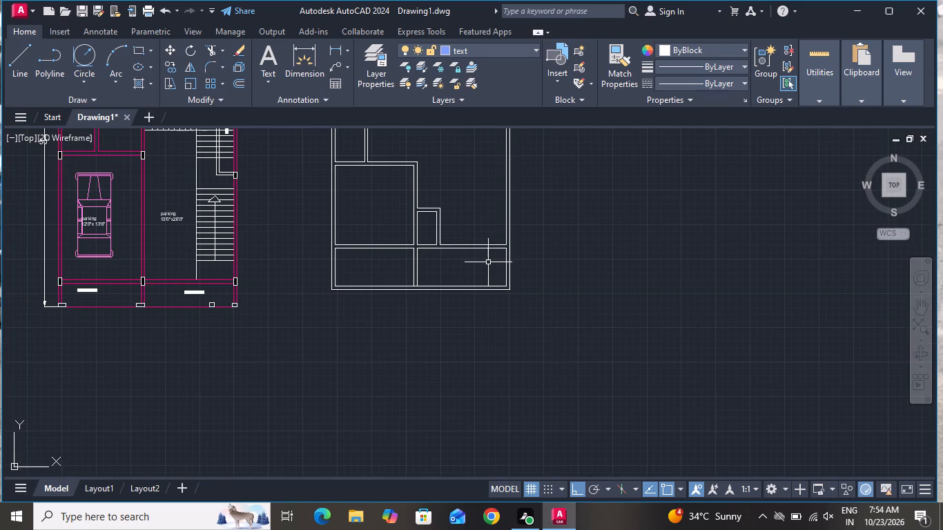
pyautogui.write('ex')
pyautogui.press('space')
pyautogui.press('space')
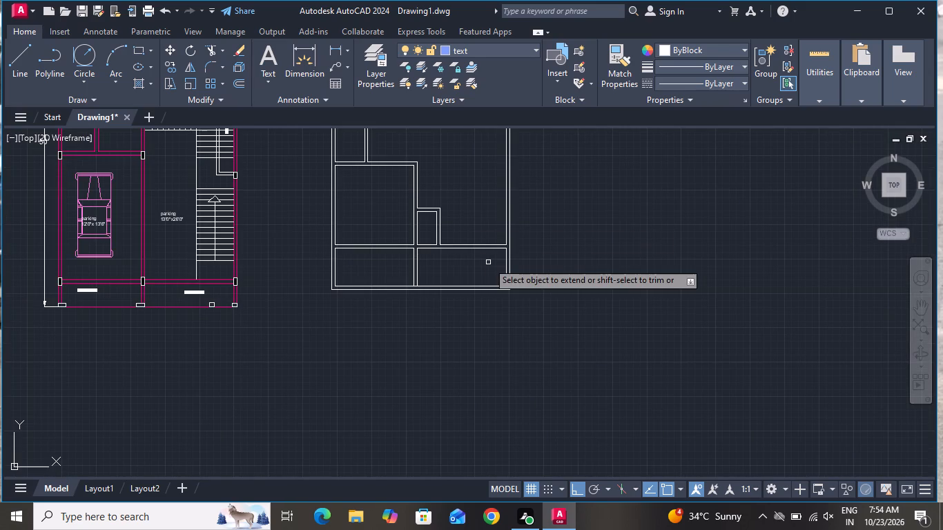
pyautogui.click(432, 198)
pyautogui.click(427, 226)
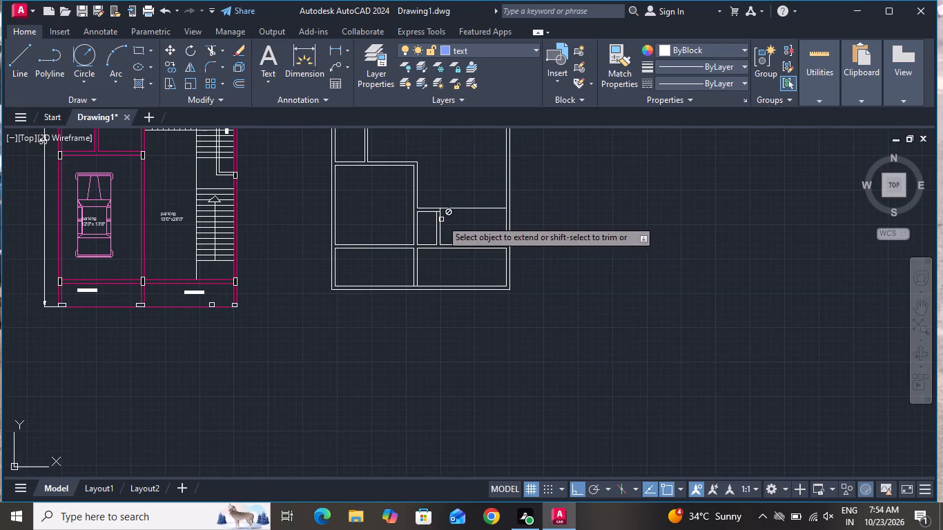
pyautogui.click(437, 210)
pyautogui.click(483, 190)
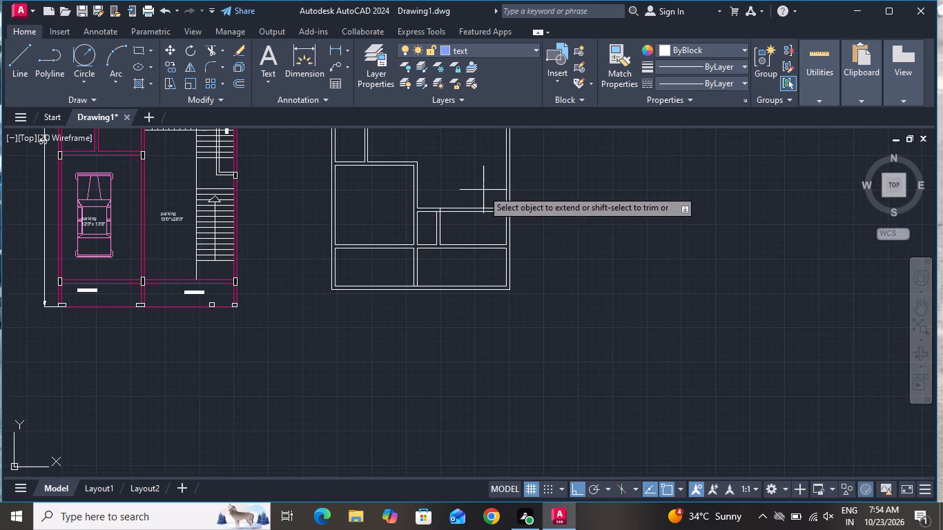
pyautogui.click(483, 229)
pyautogui.rightClick(541, 189)
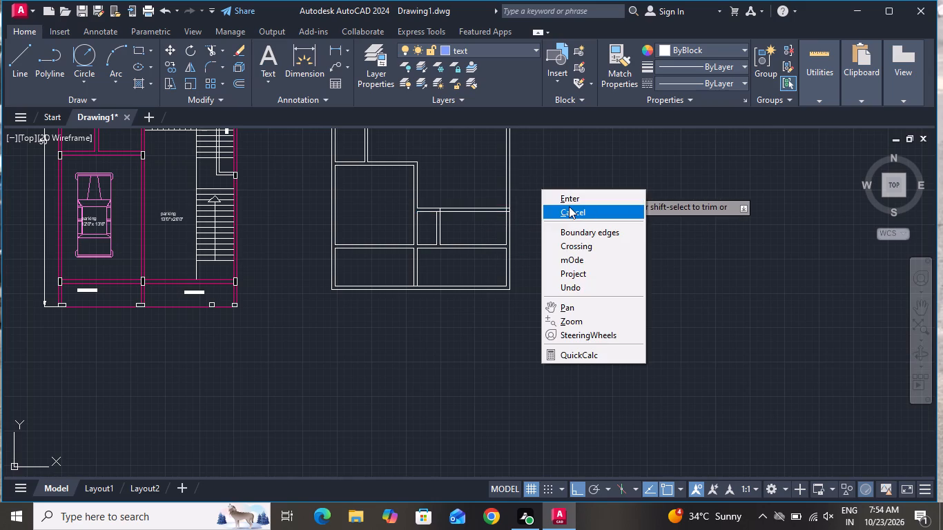
pyautogui.click(569, 206)
# Offset the upper line of the extended small-room top wall 12' upward.
pyautogui.write('o t')
pyautogui.press('space')
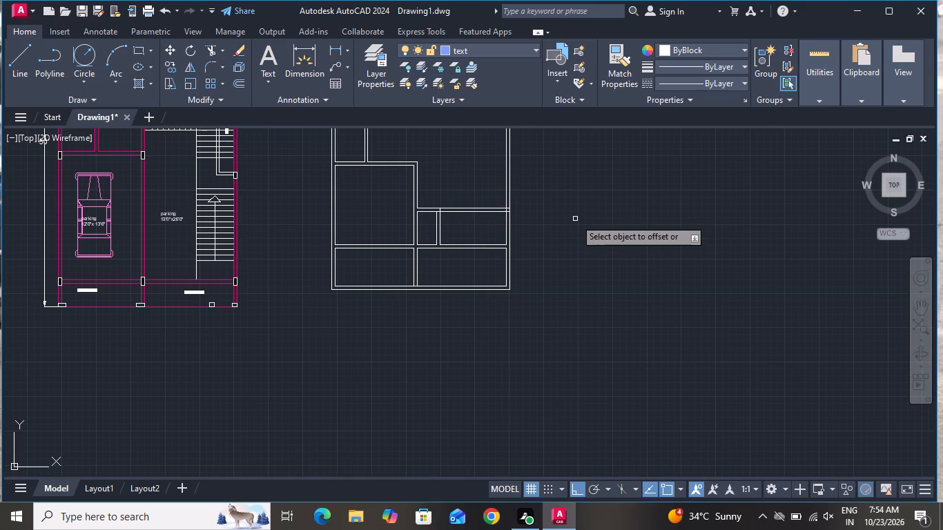
pyautogui.scroll(-2, 553, 275)
pyautogui.scroll(3, 520, 257)
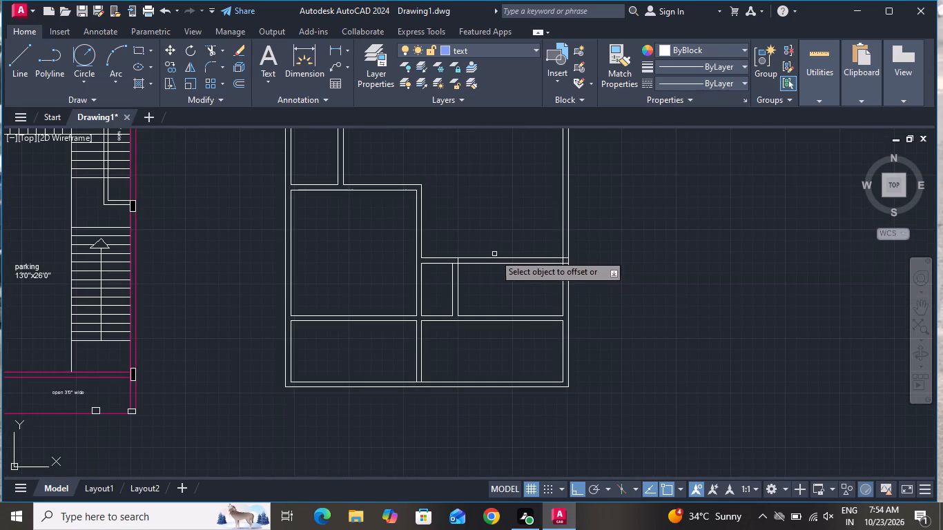
pyautogui.click(492, 257)
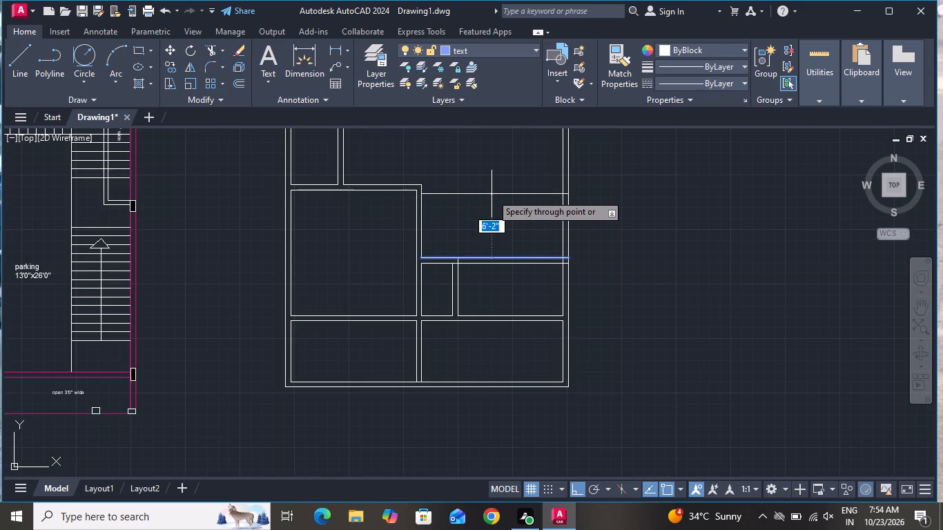
pyautogui.write("12'")
pyautogui.press('Return')
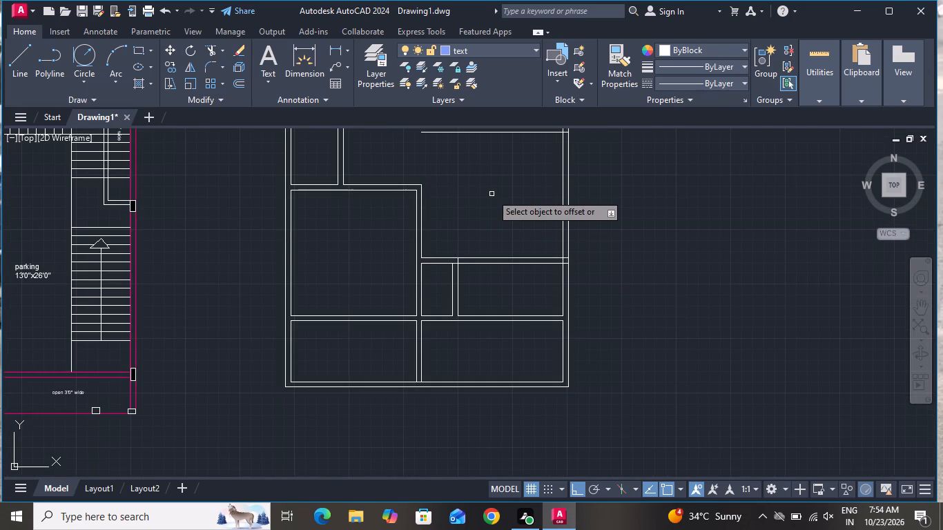
# Offset the upper line of the extended small-room top wall again, about 8'-9" upward.
pyautogui.scroll(-2, 492, 194)
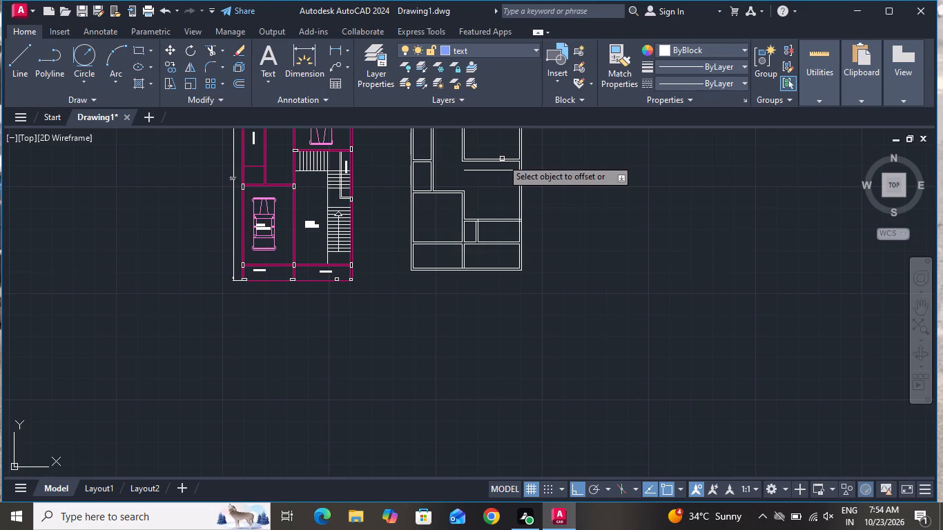
pyautogui.scroll(2, 496, 171)
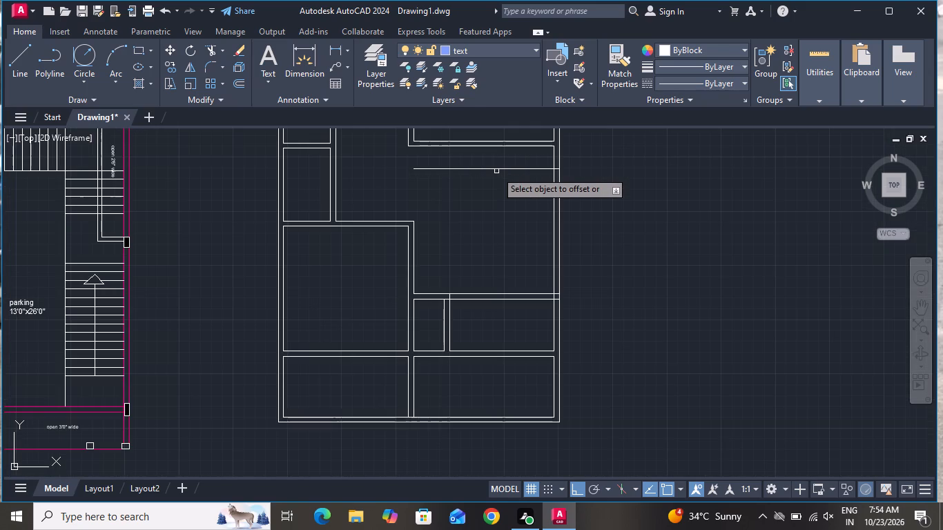
pyautogui.scroll(-1, 496, 171)
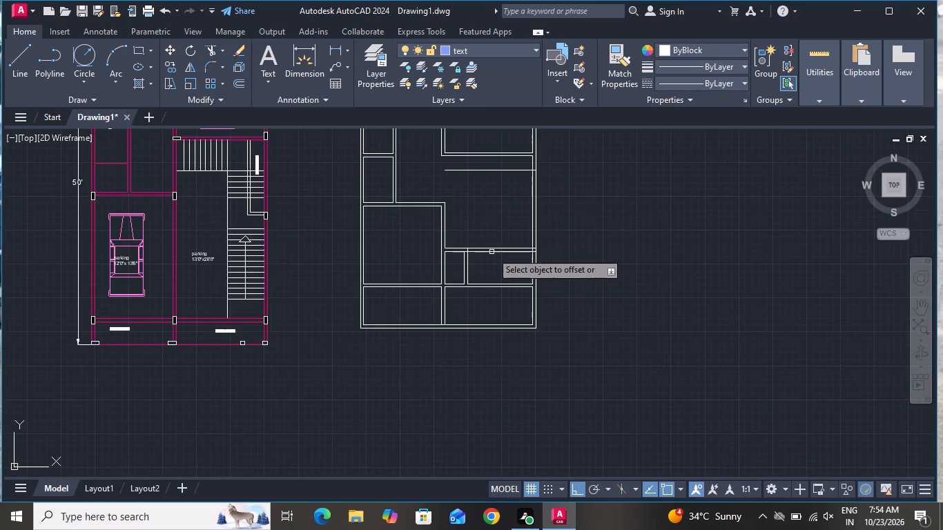
pyautogui.click(491, 248)
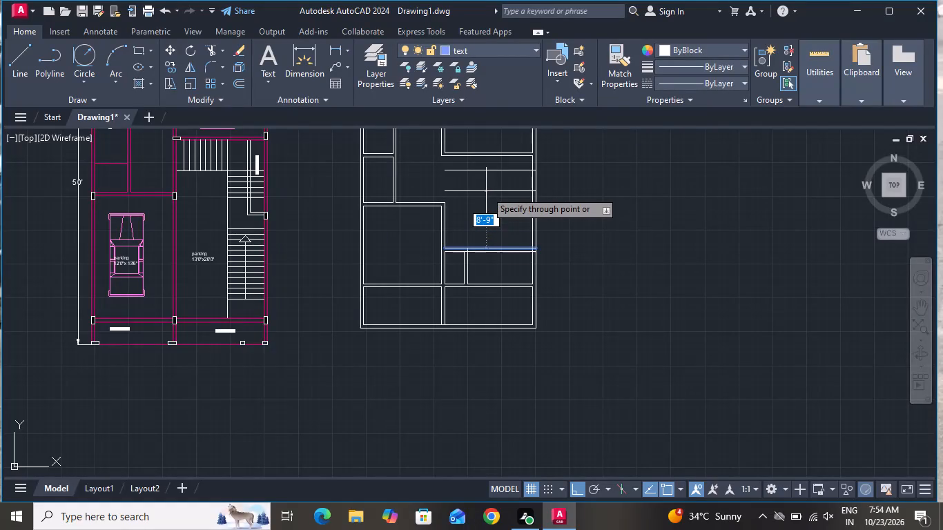
pyautogui.click(486, 191)
# Offset the line about 8'-9" above the small-room top wall 6" upward to form a double-line wall.
pyautogui.click(486, 191)
pyautogui.click(485, 189)
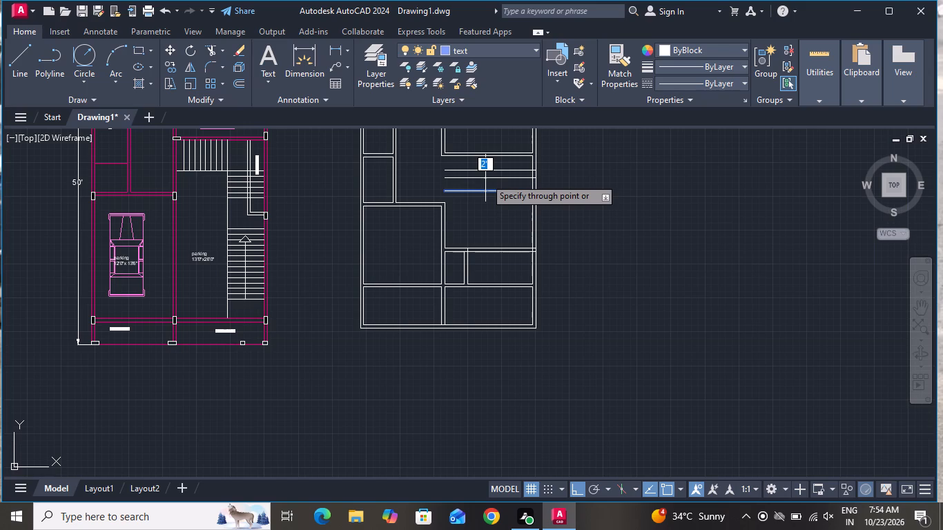
pyautogui.write('6"')
pyautogui.press('Return')
pyautogui.rightClick(487, 208)
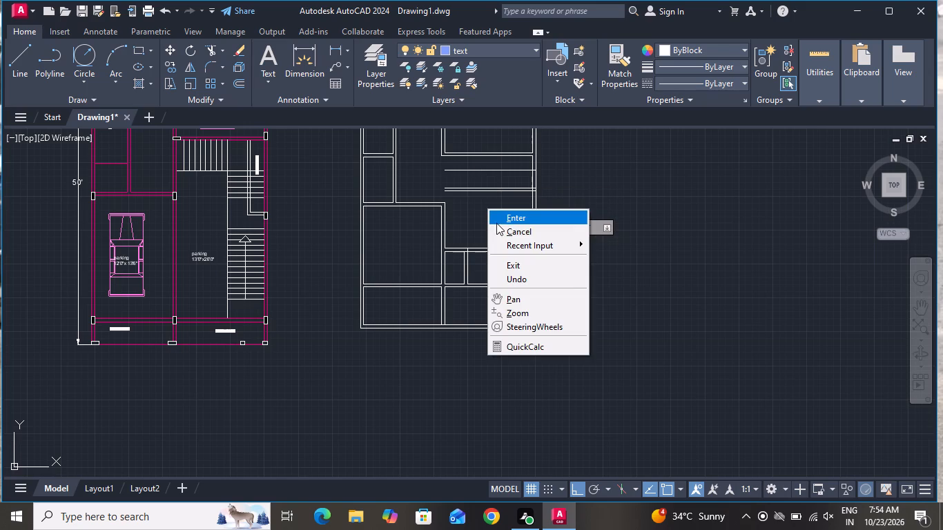
pyautogui.click(499, 224)
pyautogui.scroll(-1, 499, 213)
pyautogui.scroll(3, 489, 184)
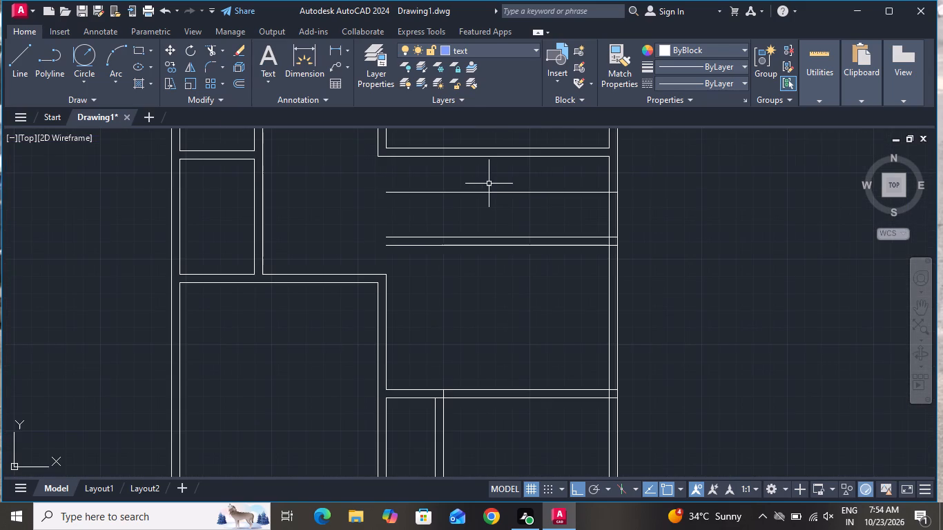
# Delete the single line offset 12' above the small-room top wall.
pyautogui.click(489, 184)
pyautogui.click(476, 207)
pyautogui.press('Delete')
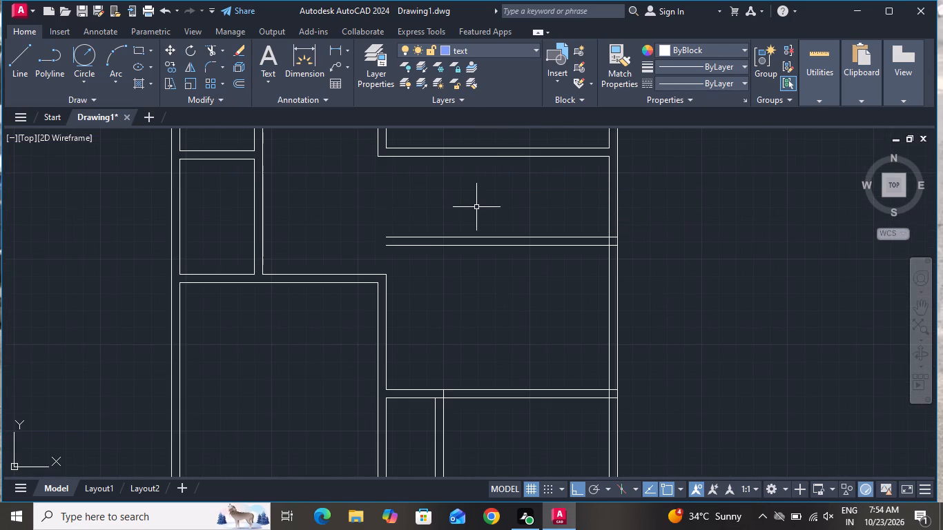
# Extend the central vertical wall's lines up past the new double-line wall, and that wall's two lines across to the vertical wall's outer line.
pyautogui.write('ex')
pyautogui.press('space')
pyautogui.press('space')
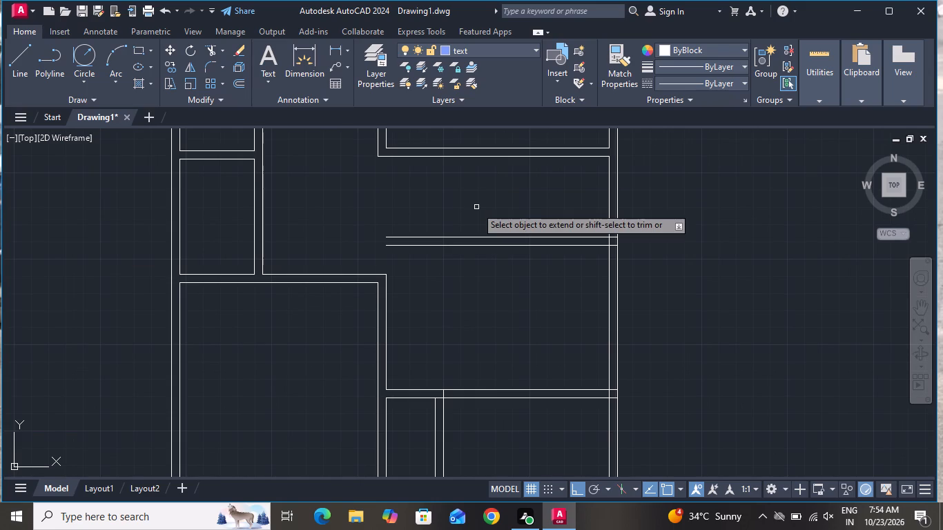
pyautogui.click(387, 284)
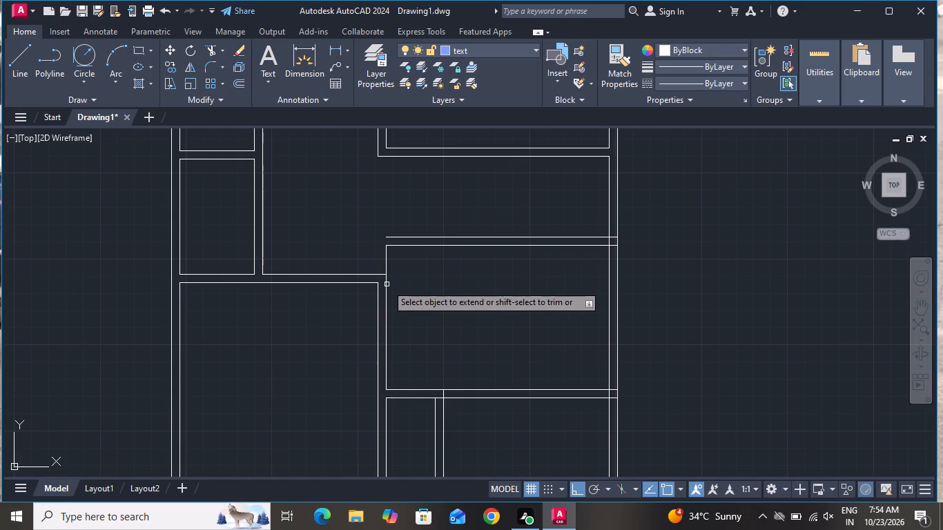
pyautogui.click(385, 254)
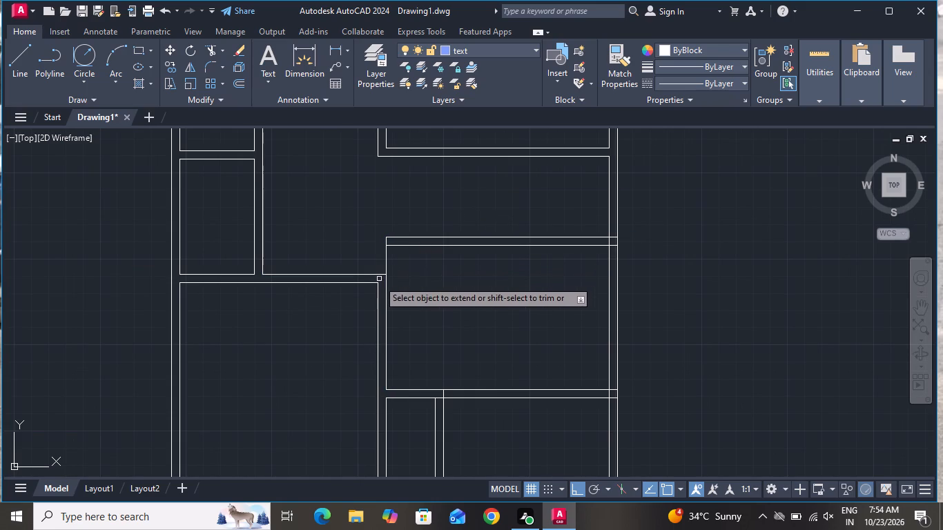
pyautogui.click(378, 300)
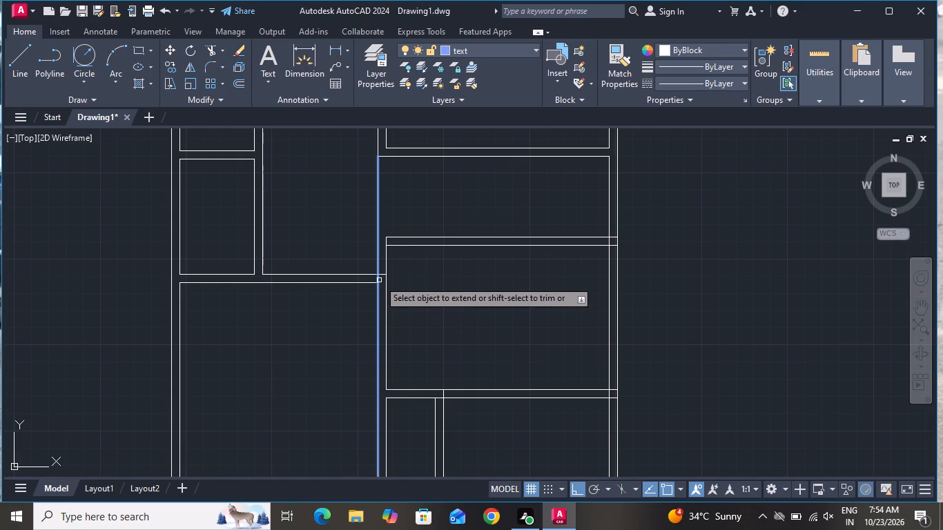
pyautogui.click(379, 280)
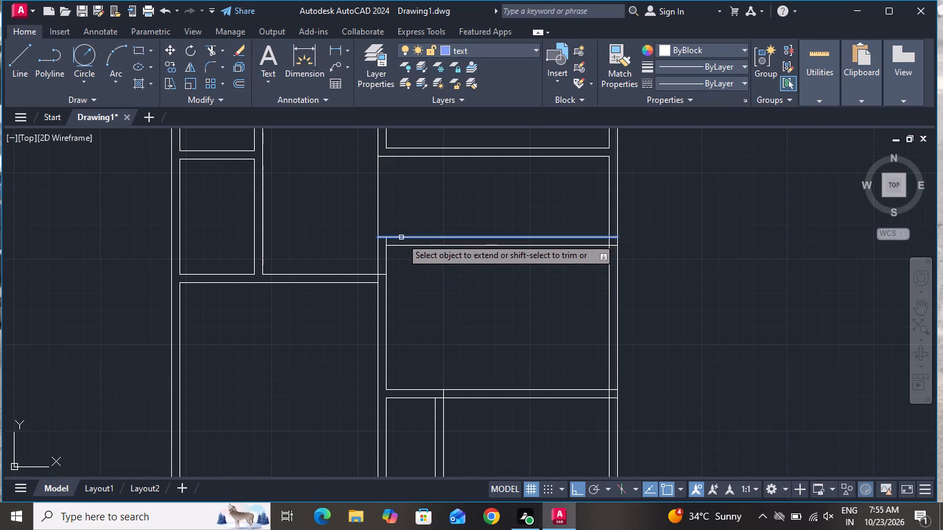
pyautogui.click(401, 237)
pyautogui.click(398, 247)
pyautogui.rightClick(427, 195)
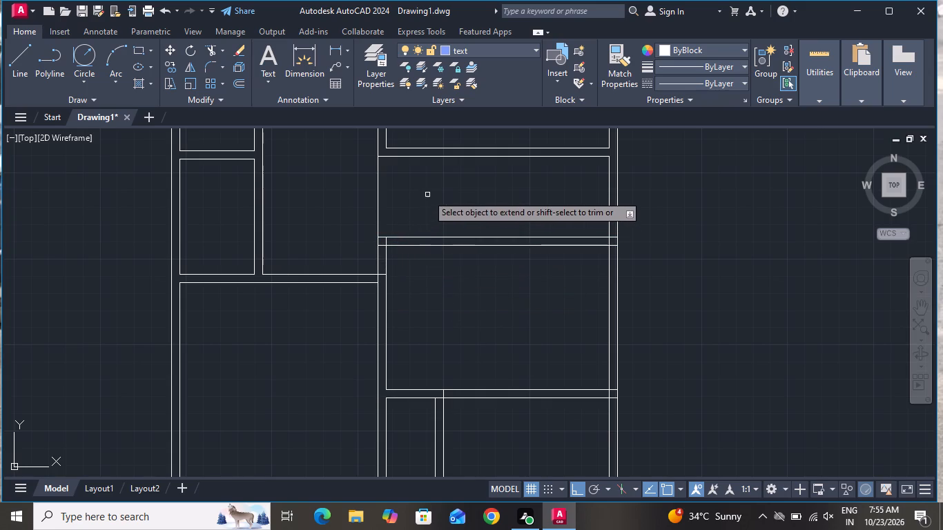
pyautogui.click(455, 215)
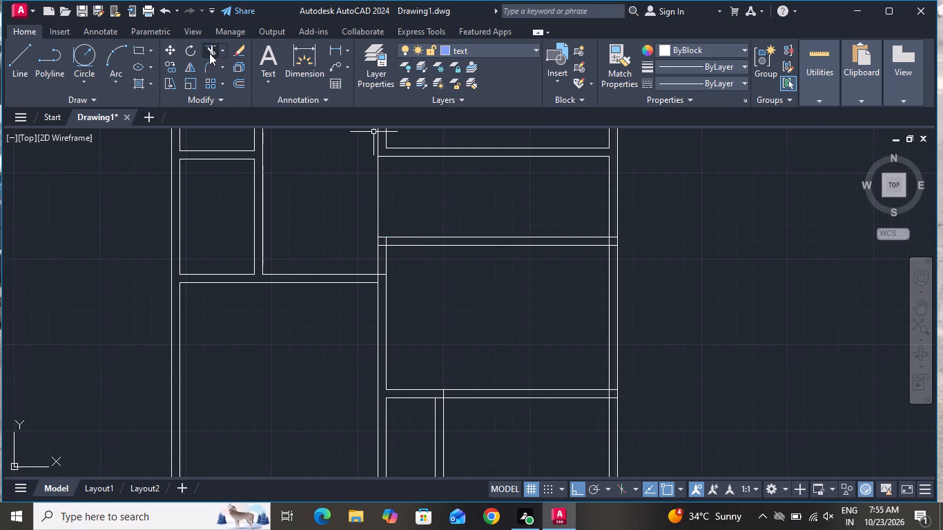
# Trim the extended vertical line crossing the open passage between the upper room's bottom wall and the new wall.
pyautogui.click(209, 53)
pyautogui.click(356, 195)
pyautogui.click(438, 193)
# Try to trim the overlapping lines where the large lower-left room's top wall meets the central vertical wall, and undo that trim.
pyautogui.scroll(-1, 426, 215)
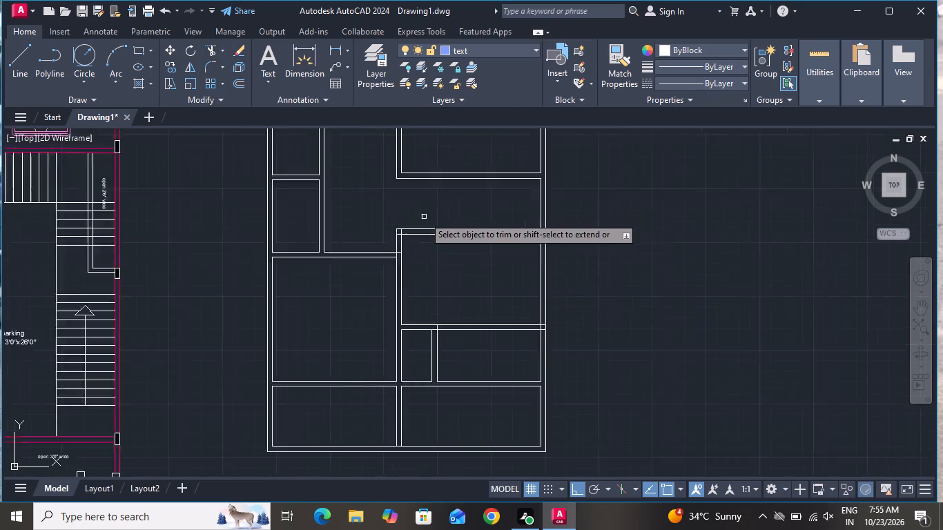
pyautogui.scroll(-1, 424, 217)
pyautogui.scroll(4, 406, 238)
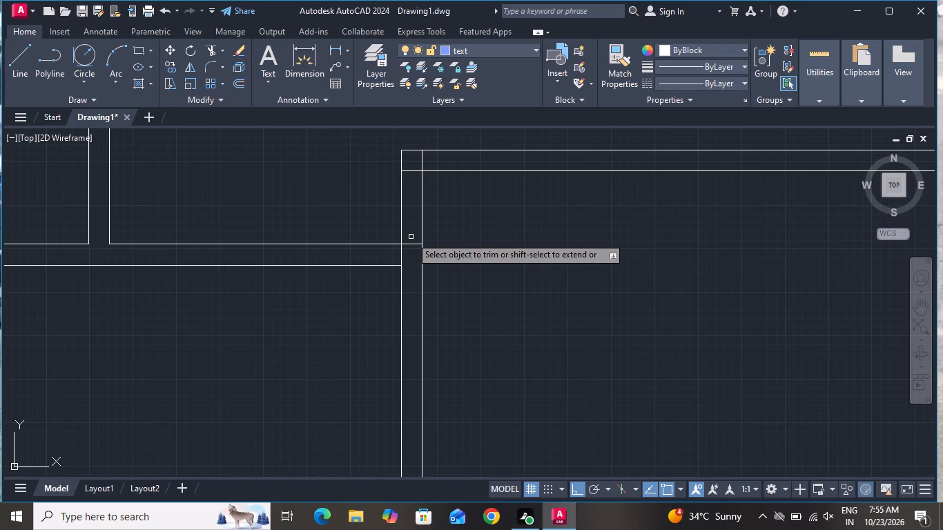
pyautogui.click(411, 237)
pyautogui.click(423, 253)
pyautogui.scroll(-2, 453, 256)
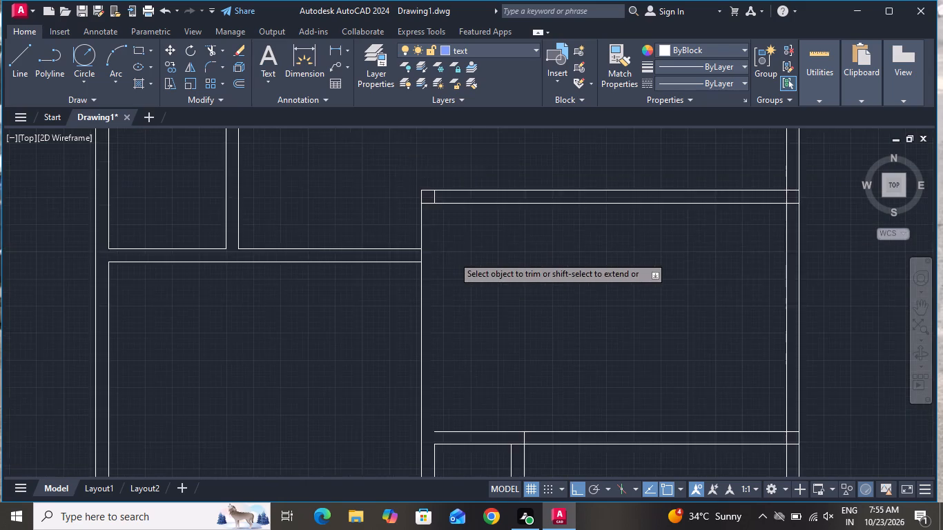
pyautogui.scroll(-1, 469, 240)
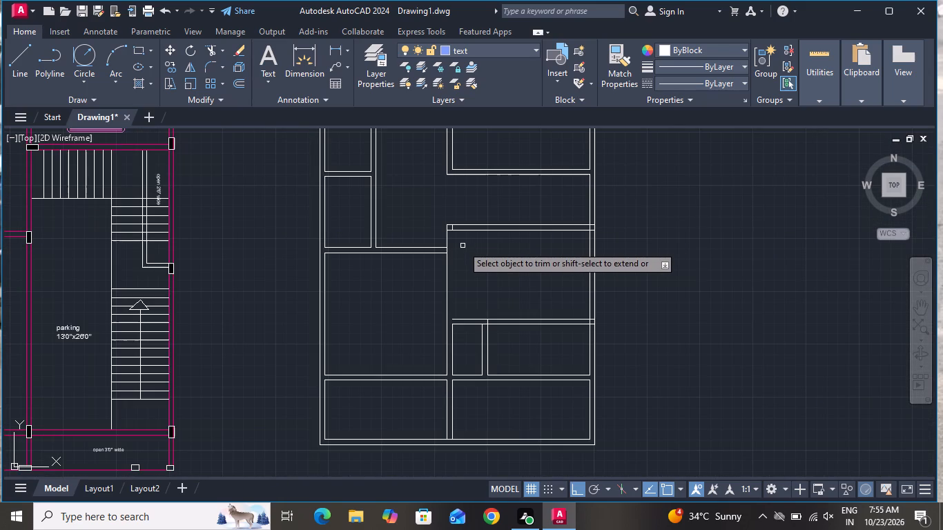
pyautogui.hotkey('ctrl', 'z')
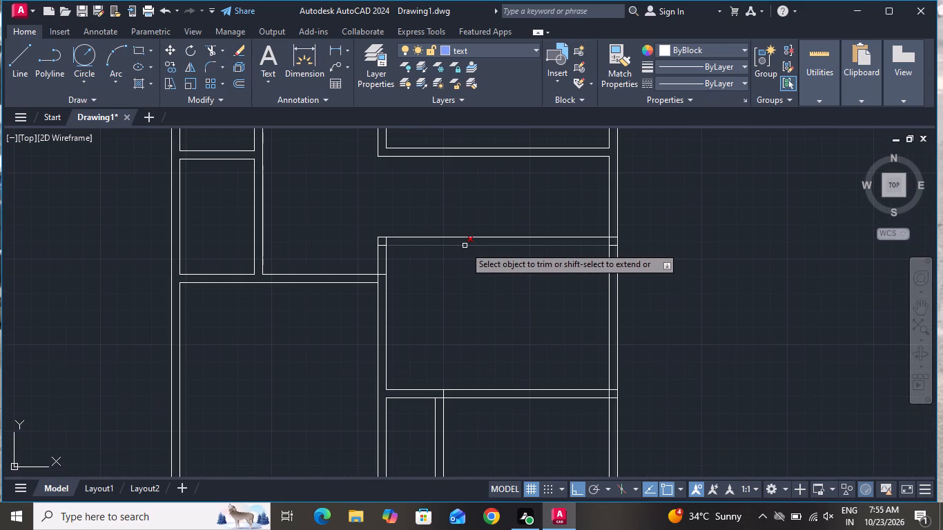
# Trim the crossing lines at the new wall's corner and open the junction between the large lower-left room's top wall and the central vertical wall.
pyautogui.scroll(3, 373, 243)
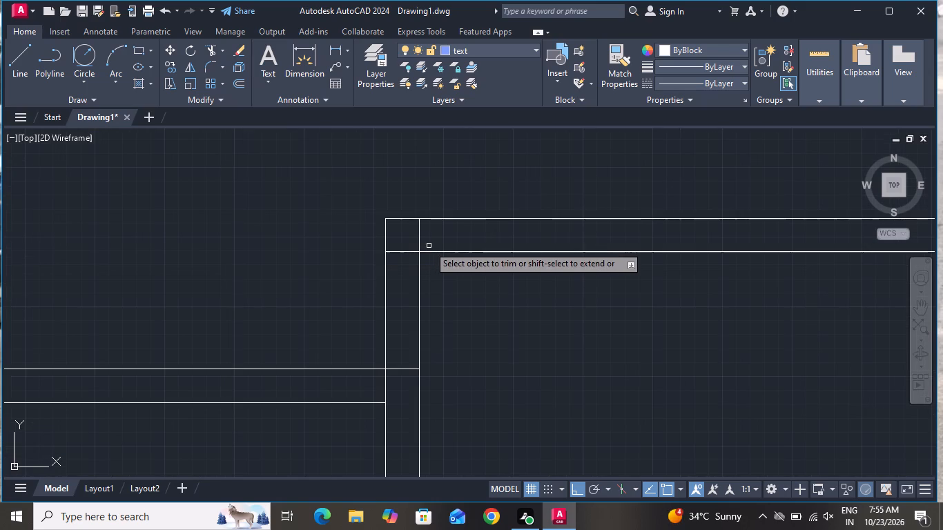
pyautogui.click(430, 239)
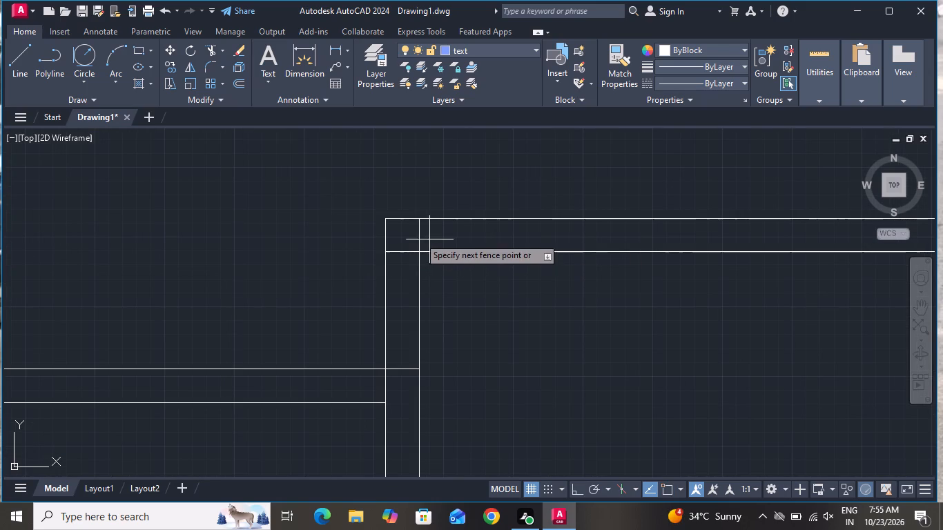
pyautogui.click(410, 235)
pyautogui.click(403, 243)
pyautogui.click(403, 288)
pyautogui.click(403, 344)
pyautogui.click(394, 406)
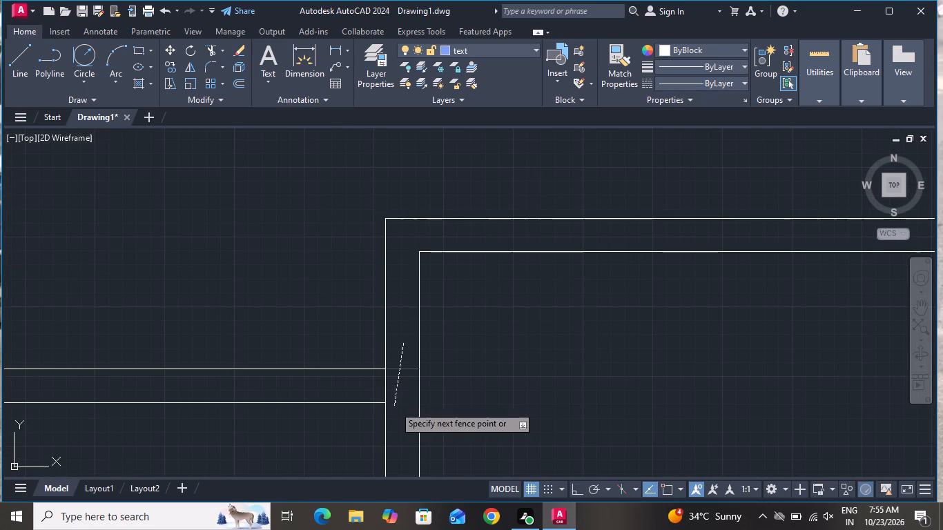
pyautogui.click(404, 384)
pyautogui.click(329, 386)
# Trim the new wall's line ends inside the outer wall and the inner outer-wall line between them to form a clean T-junction.
pyautogui.scroll(-4, 387, 365)
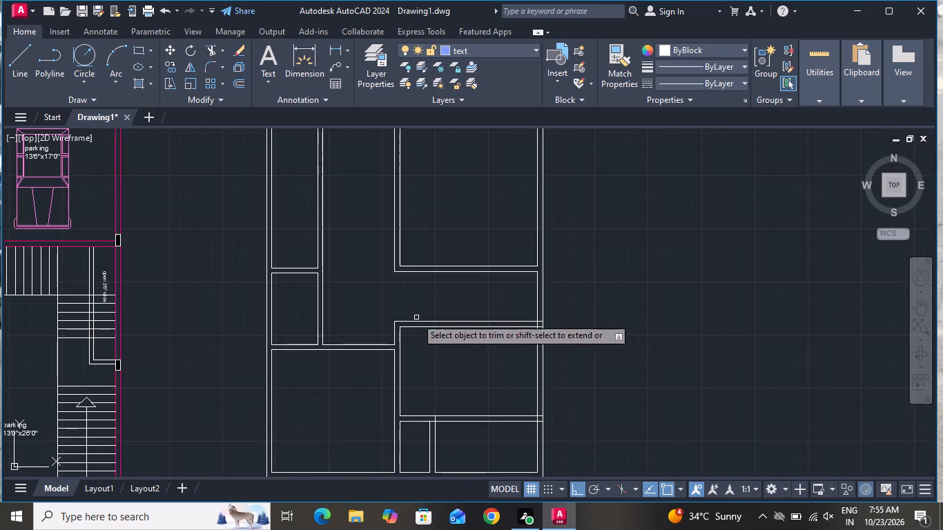
pyautogui.scroll(3, 532, 313)
pyautogui.click(564, 337)
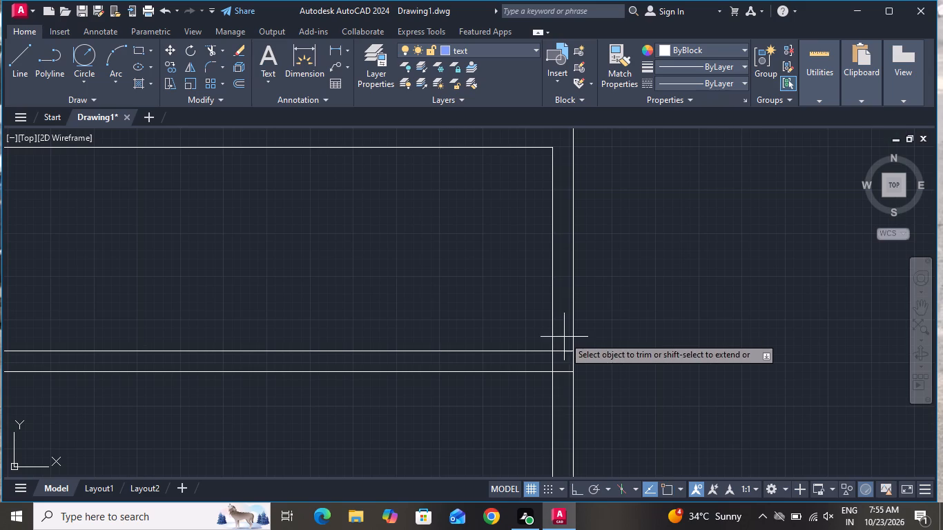
pyautogui.click(568, 387)
pyautogui.scroll(-1, 534, 277)
pyautogui.scroll(3, 545, 329)
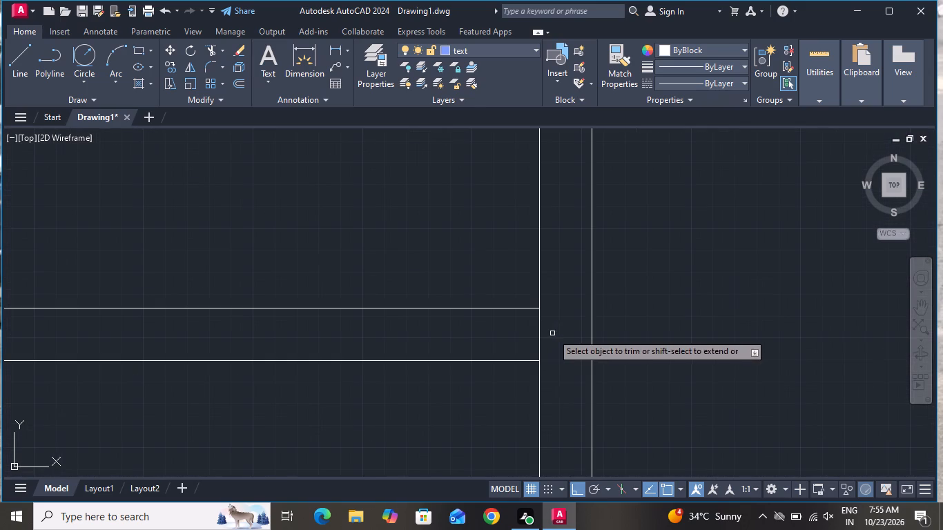
pyautogui.click(552, 333)
pyautogui.click(463, 333)
# Trim the small-room top wall's line ends inside the outer wall and the inner outer-wall line between them.
pyautogui.scroll(-5, 512, 297)
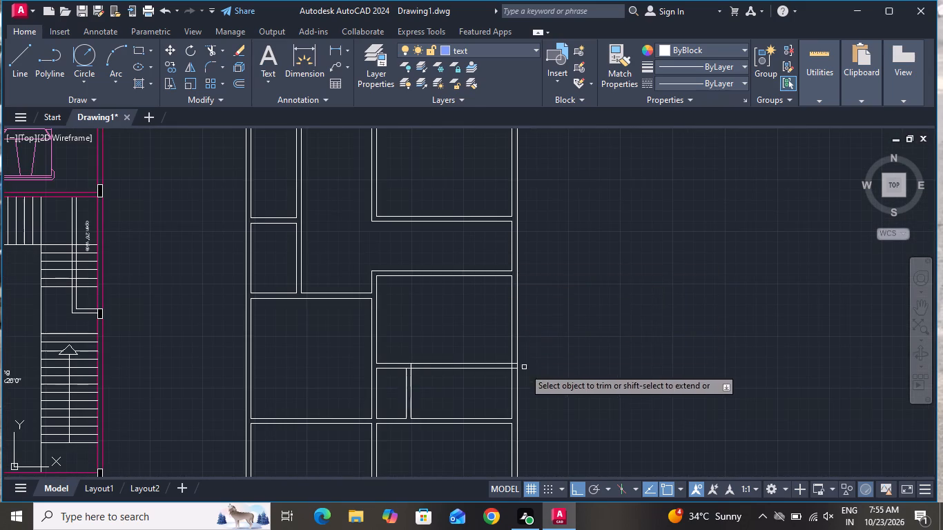
pyautogui.scroll(3, 508, 387)
pyautogui.click(529, 346)
pyautogui.click(529, 288)
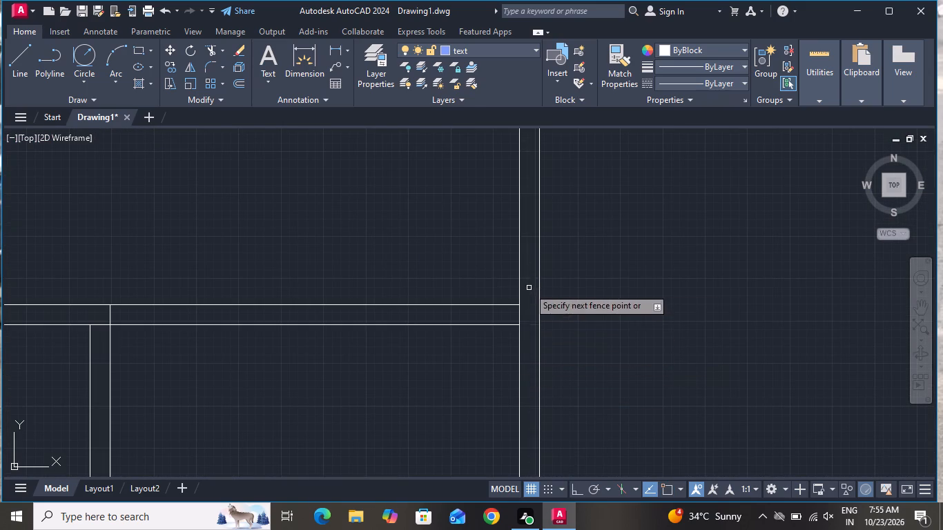
pyautogui.click(532, 311)
pyautogui.click(512, 320)
# Trim the divider wall's overshoot at the small-room top wall and the top wall's lower line across the divider's opening.
pyautogui.scroll(-2, 575, 295)
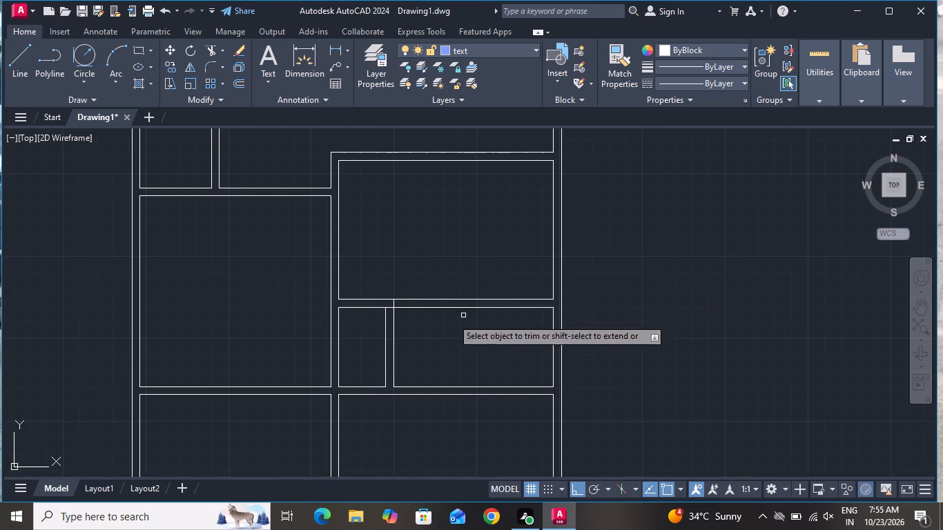
pyautogui.scroll(3, 383, 309)
pyautogui.click(393, 291)
pyautogui.click(432, 300)
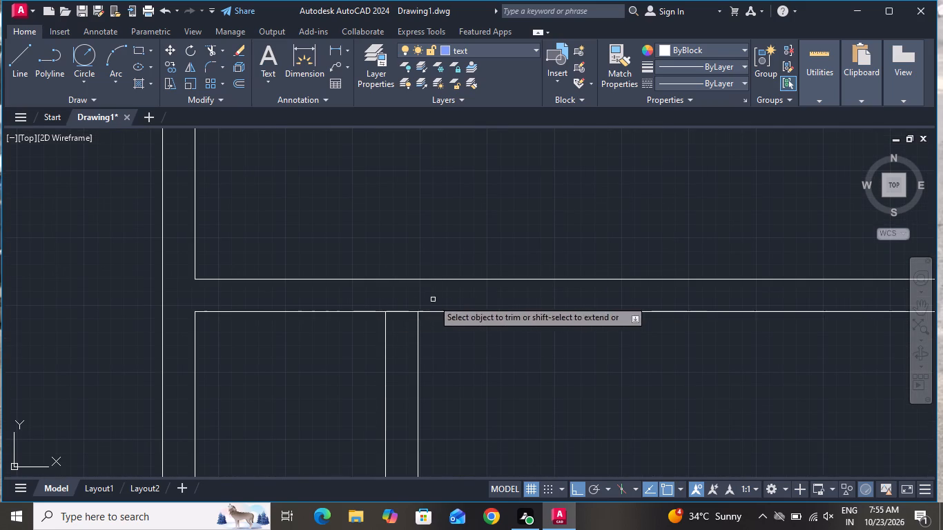
pyautogui.click(405, 300)
pyautogui.click(407, 328)
# Trim the bottom outer wall's inner line between the central dividing wall's two lines and finish trimming.
pyautogui.scroll(-3, 413, 246)
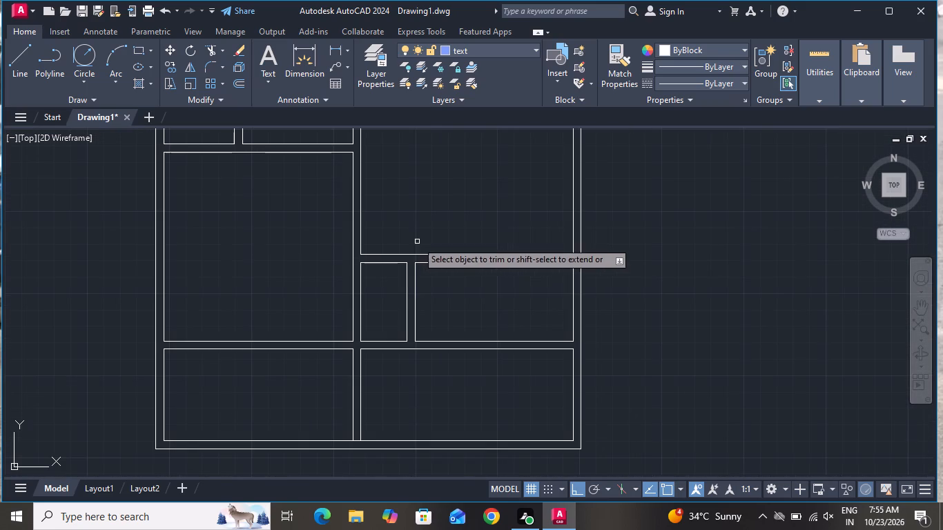
pyautogui.scroll(2, 351, 442)
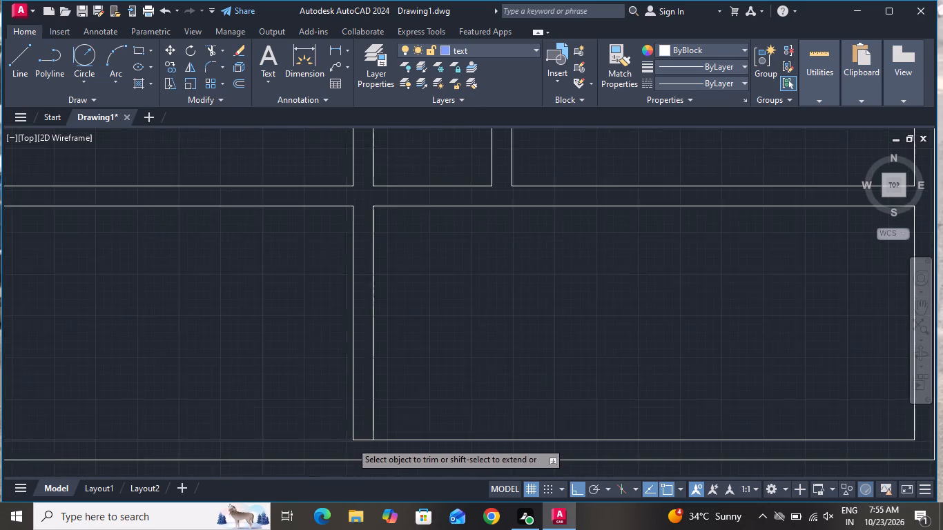
pyautogui.scroll(1, 351, 442)
pyautogui.click(370, 458)
pyautogui.click(359, 413)
pyautogui.scroll(-3, 439, 418)
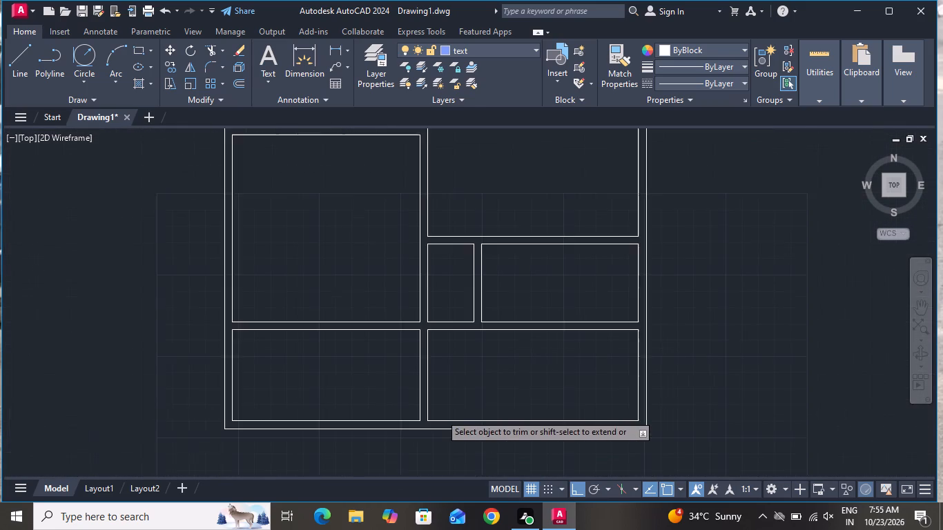
pyautogui.scroll(-3, 447, 407)
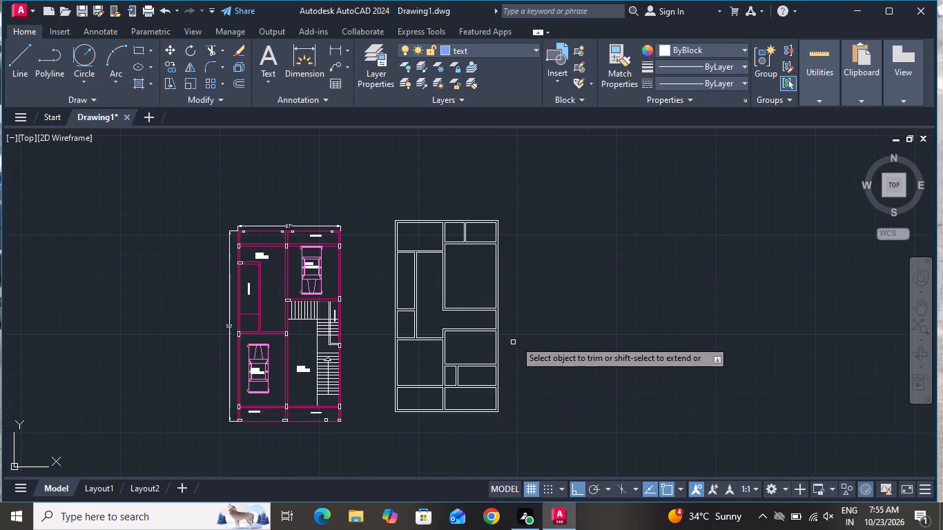
pyautogui.rightClick(523, 331)
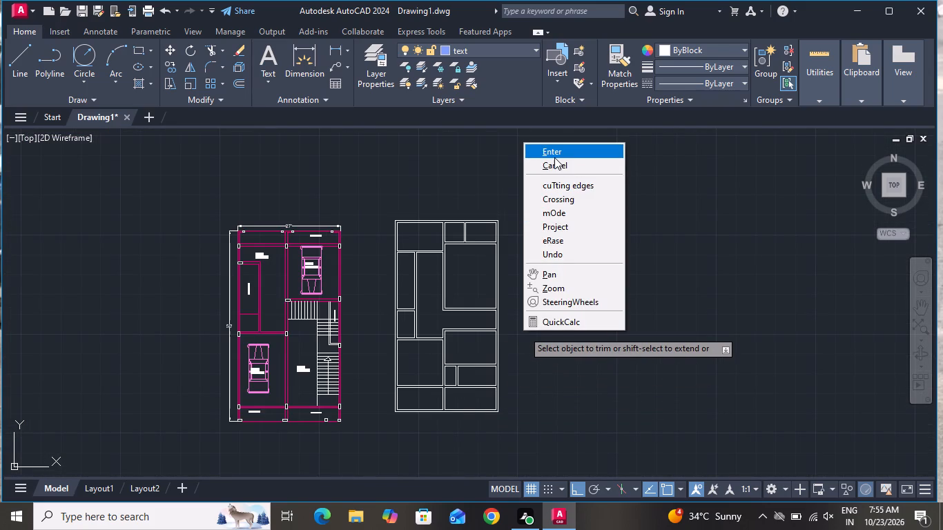
pyautogui.click(554, 157)
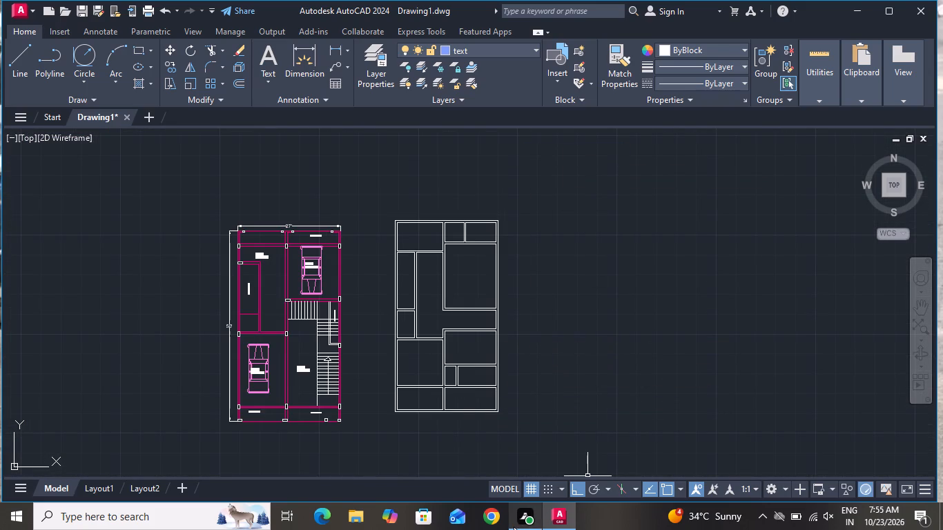
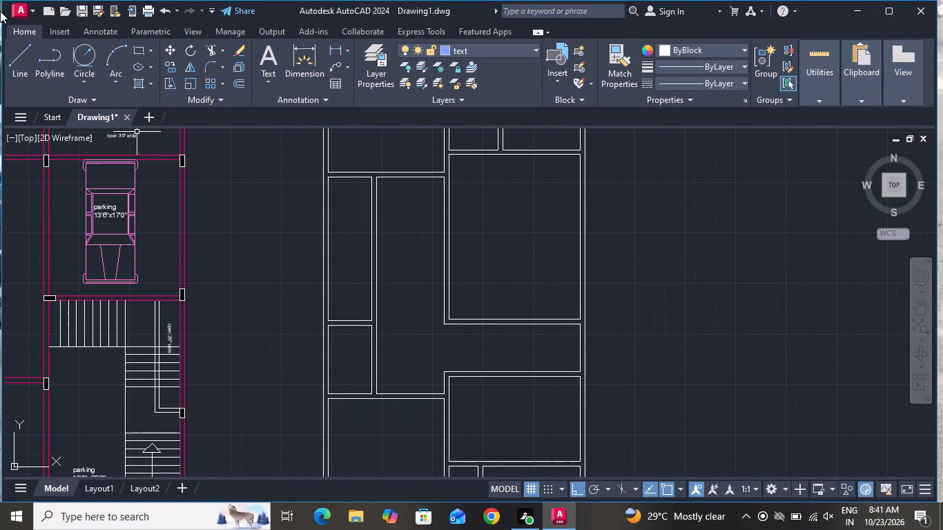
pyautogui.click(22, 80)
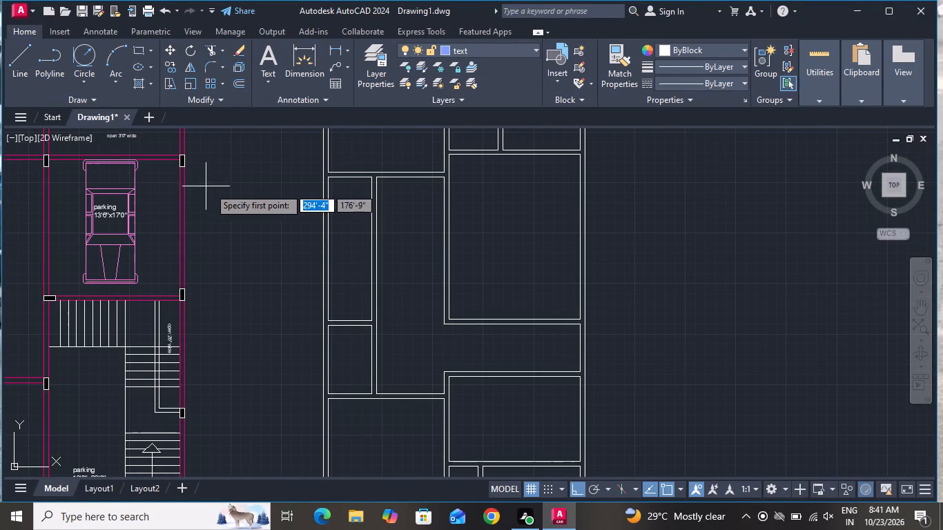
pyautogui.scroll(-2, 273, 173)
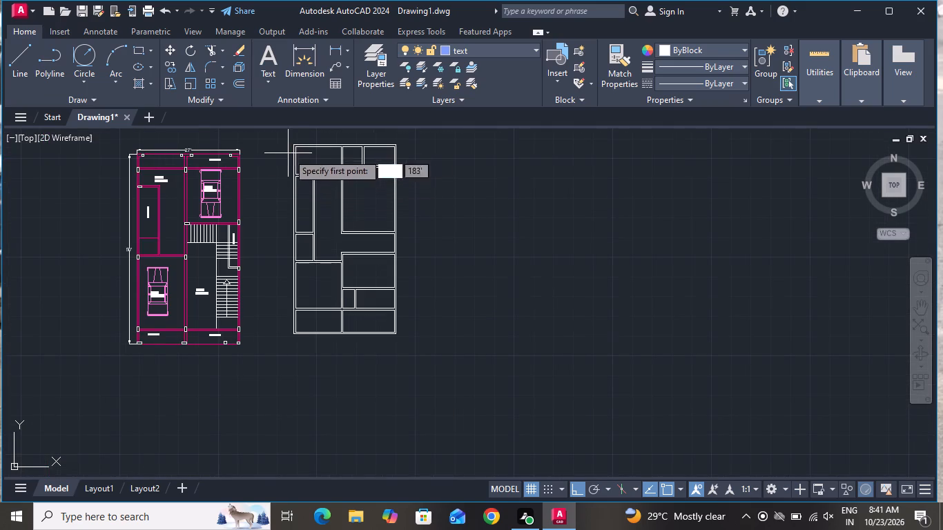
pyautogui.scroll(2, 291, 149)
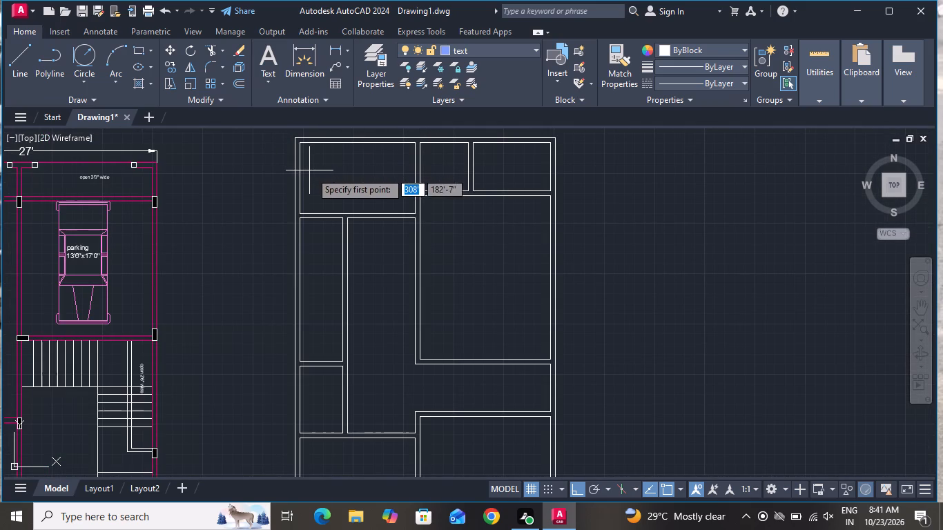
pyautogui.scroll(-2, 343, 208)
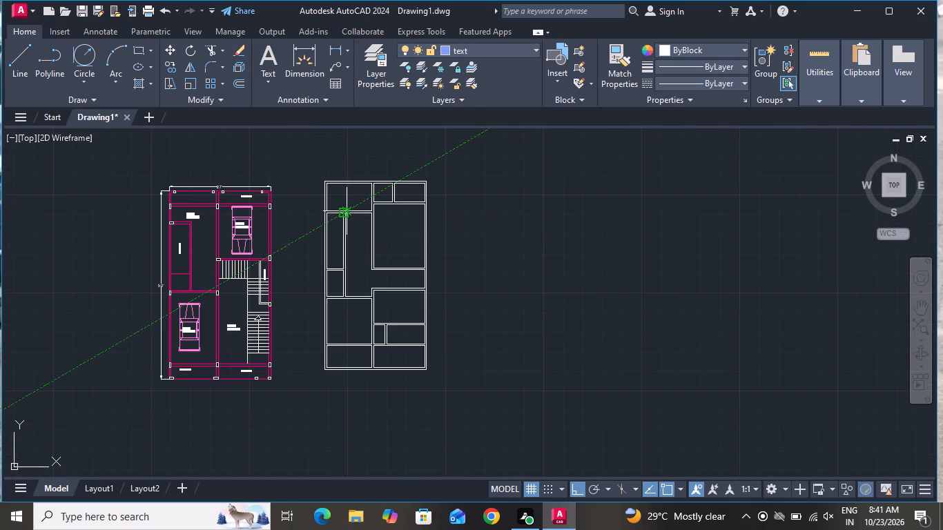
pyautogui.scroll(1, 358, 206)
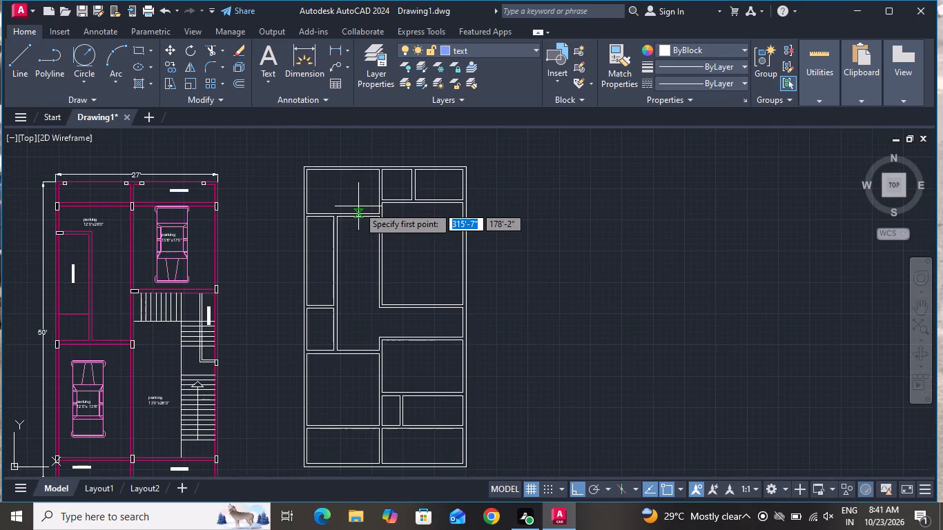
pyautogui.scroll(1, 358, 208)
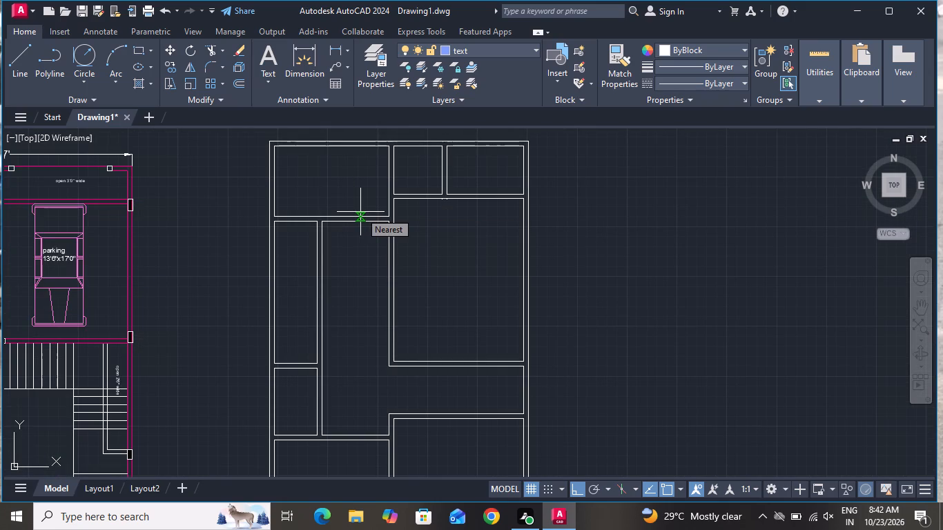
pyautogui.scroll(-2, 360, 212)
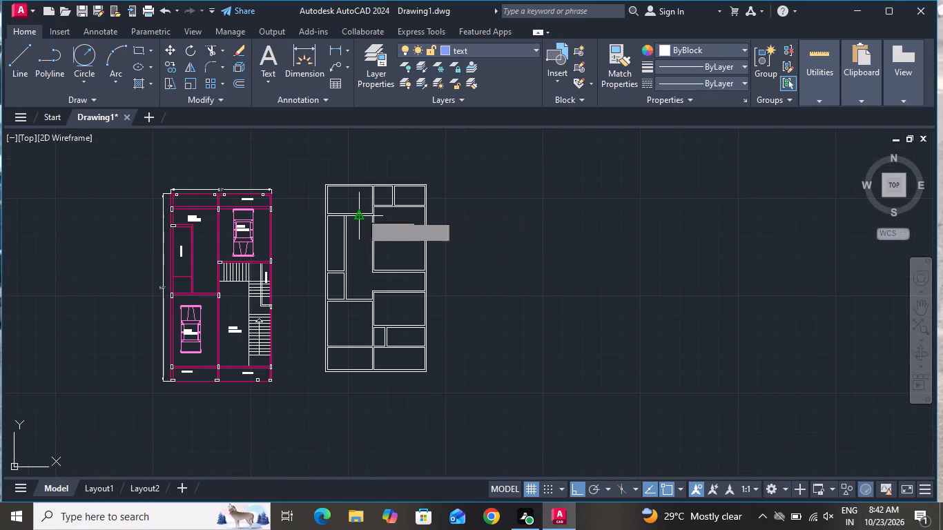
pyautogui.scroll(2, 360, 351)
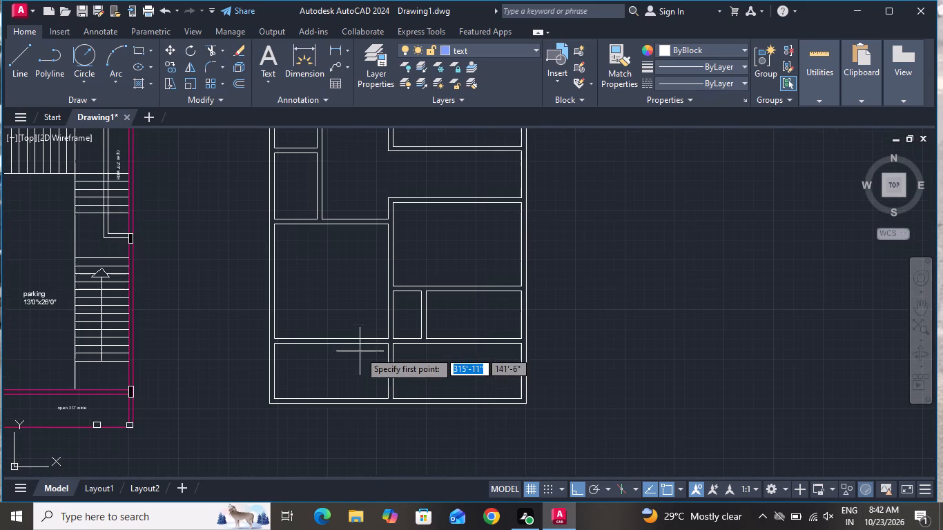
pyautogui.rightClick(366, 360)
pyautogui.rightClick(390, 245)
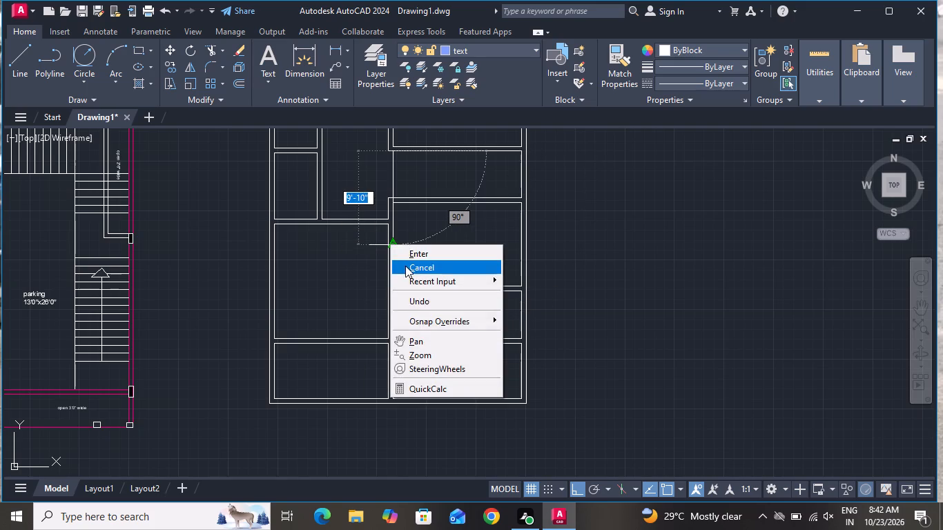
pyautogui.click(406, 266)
# Draw a short line bridging the central dividing wall's opening along the lower line of the bottom cross wall.
pyautogui.click(21, 61)
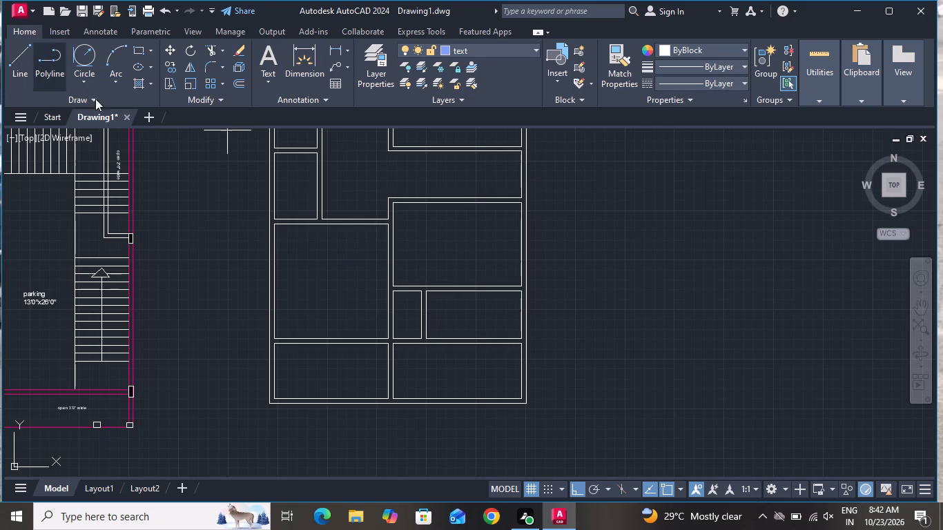
pyautogui.scroll(3, 398, 341)
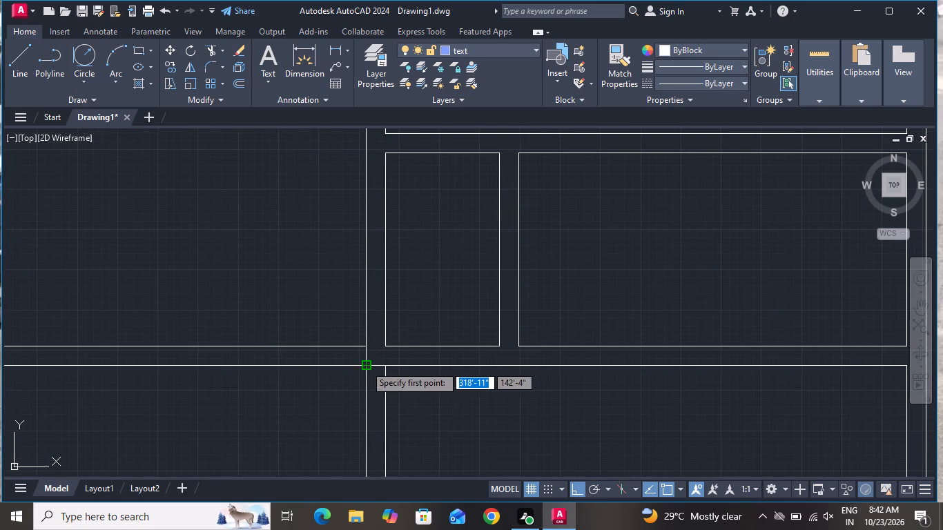
pyautogui.click(365, 365)
pyautogui.click(383, 364)
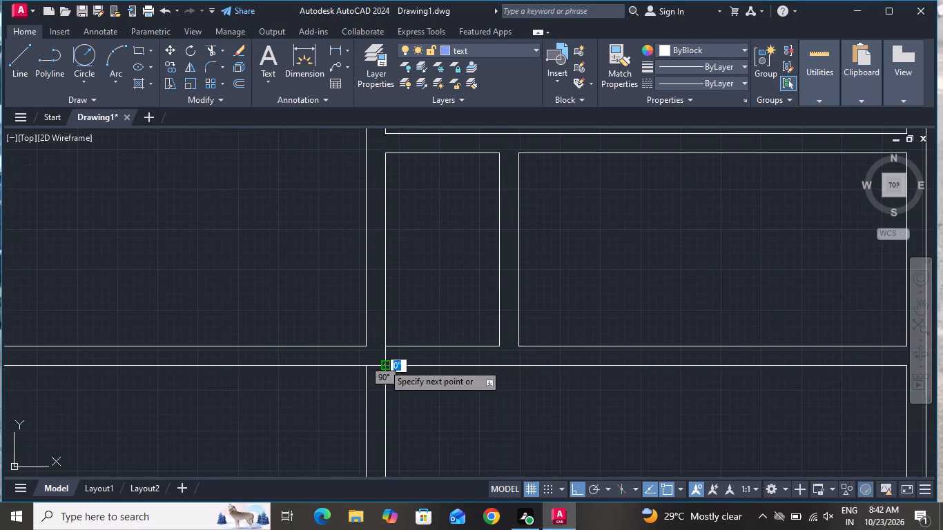
pyautogui.rightClick(383, 364)
pyautogui.click(411, 233)
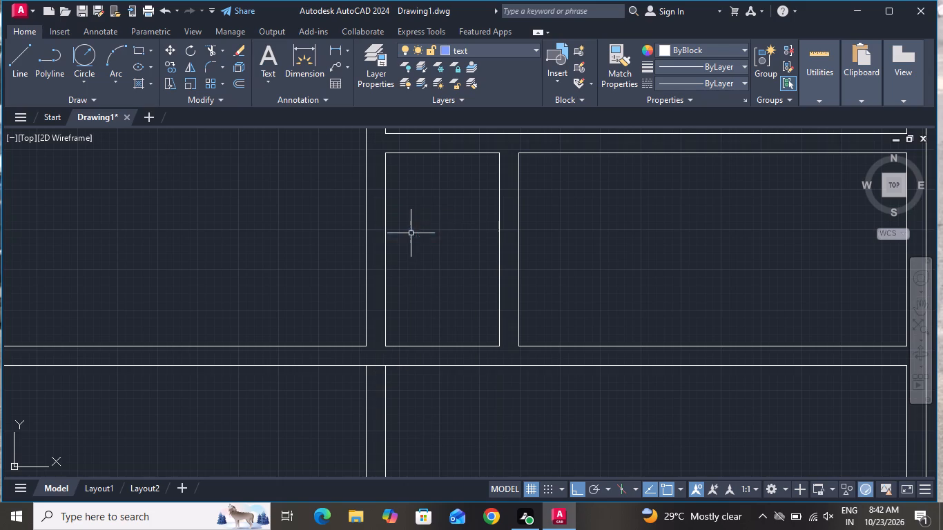
# Trim away both lines of the central dividing wall inside the bottom strip to leave one full-width space.
pyautogui.click(215, 46)
pyautogui.scroll(-3, 367, 277)
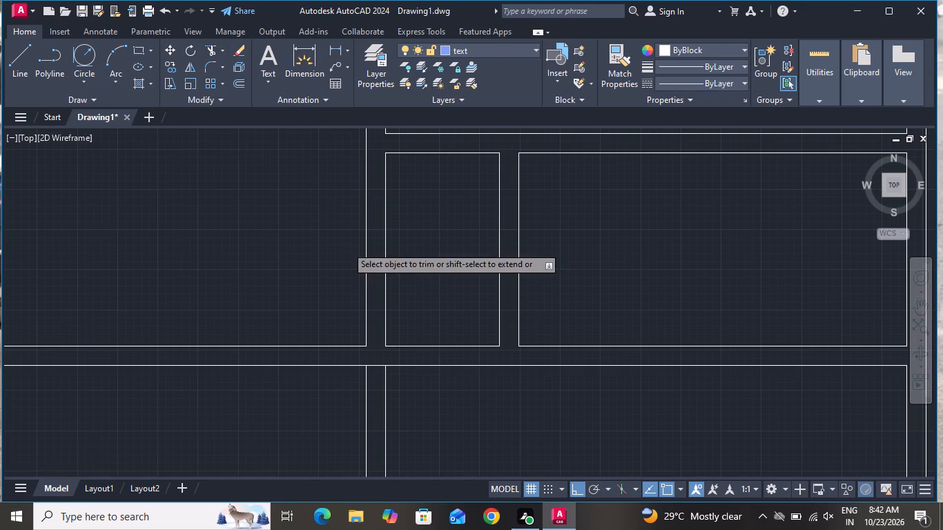
pyautogui.click(353, 345)
pyautogui.click(391, 344)
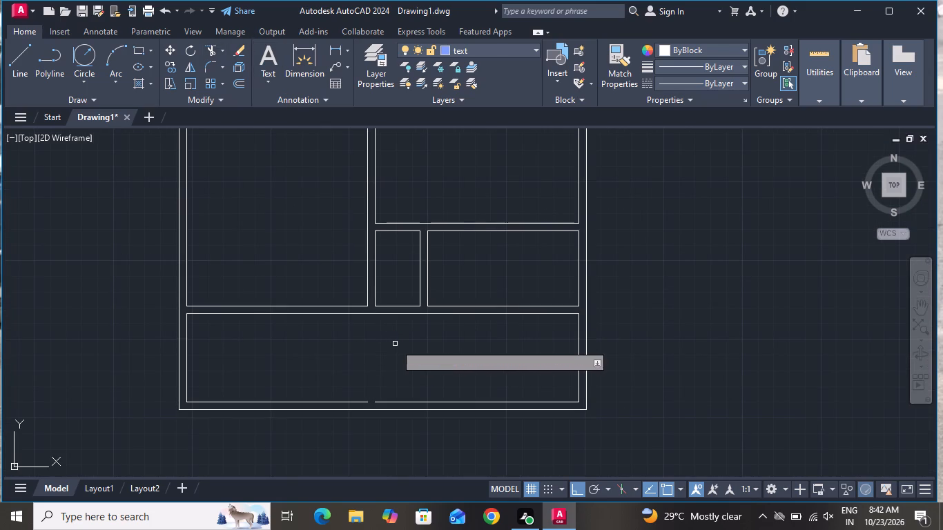
pyautogui.rightClick(400, 349)
pyautogui.click(434, 183)
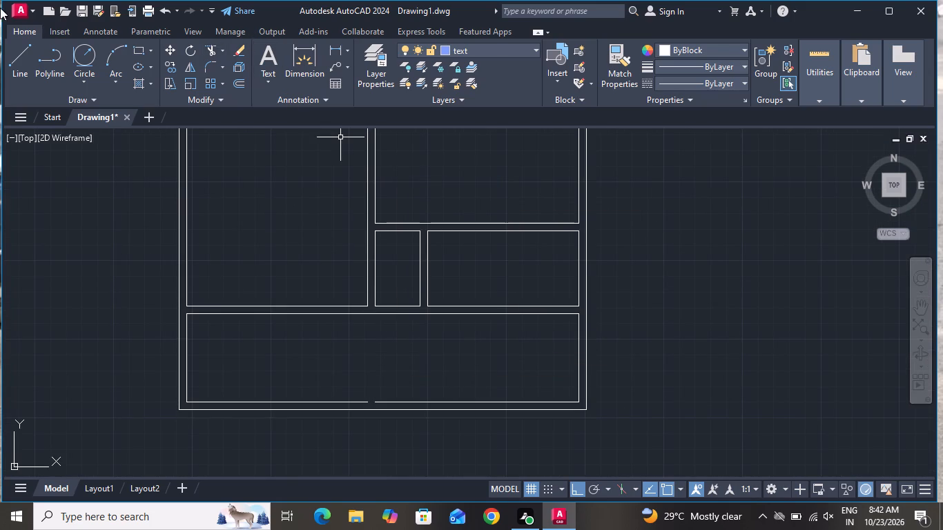
# Draw a short line closing the gap in the bottom outer wall's inner line where the dividing wall met it.
pyautogui.click(24, 57)
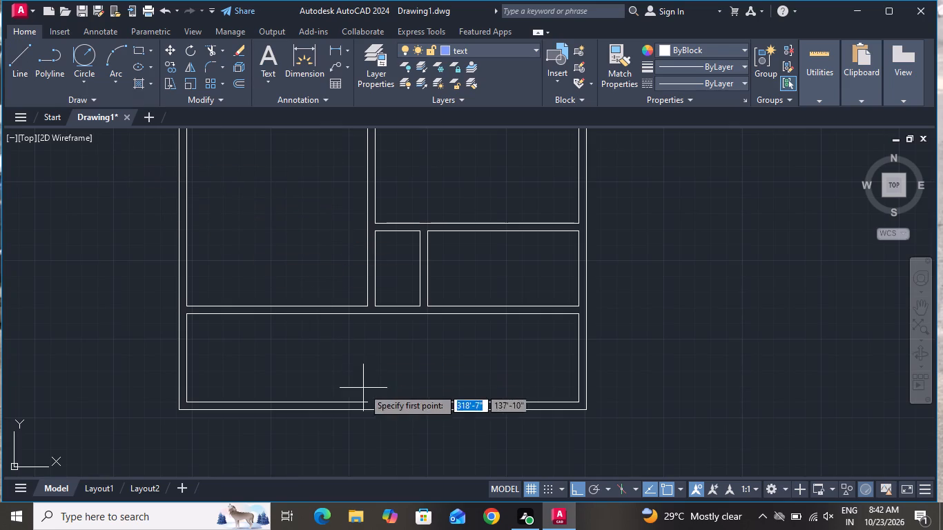
pyautogui.scroll(3, 367, 395)
pyautogui.click(363, 422)
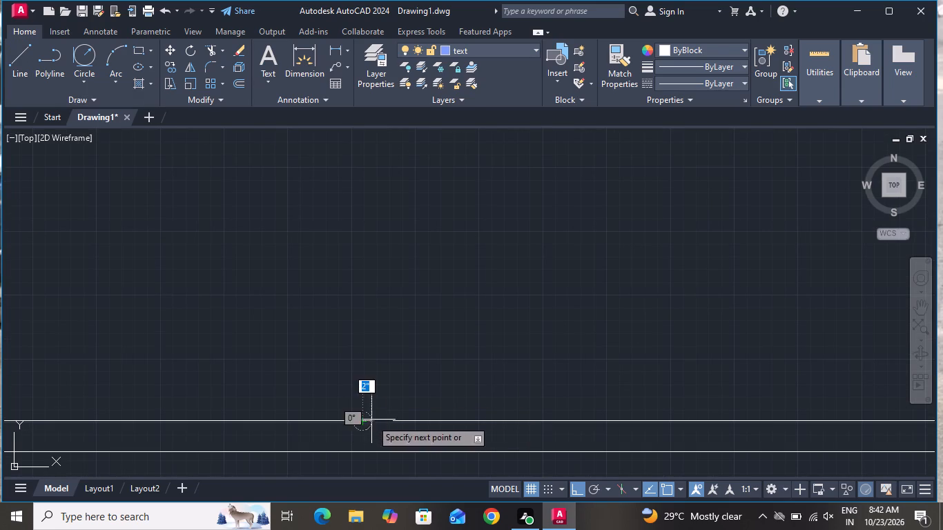
pyautogui.click(396, 422)
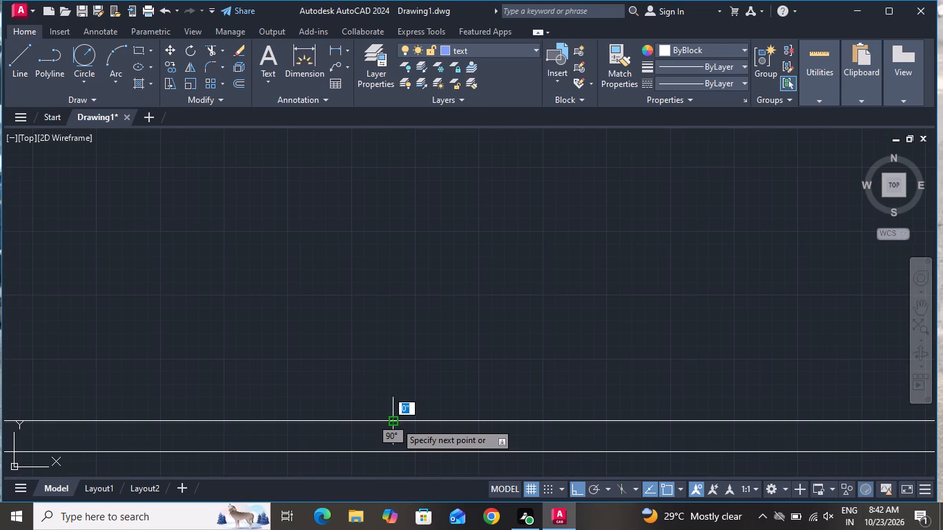
pyautogui.rightClick(396, 422)
pyautogui.click(422, 295)
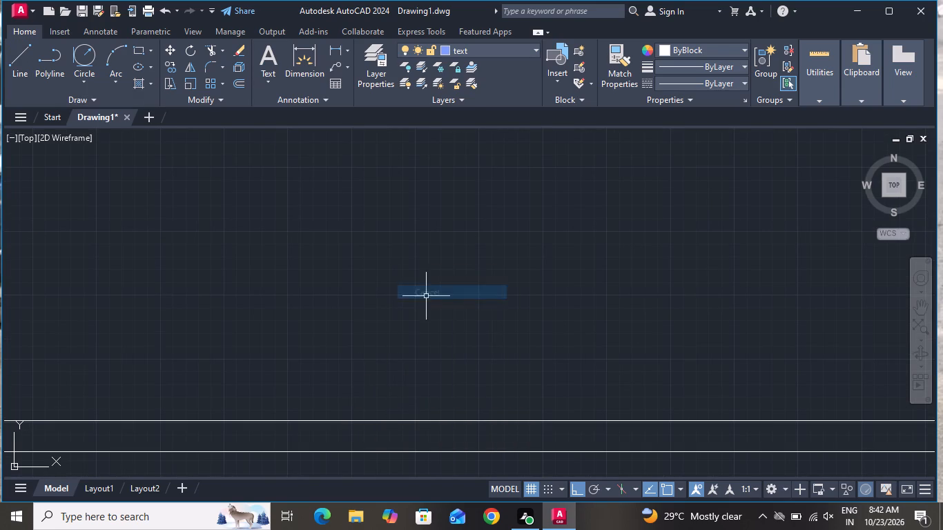
# Draw a three-sided line outline projecting 3' above the plan's top outer wall and spanning its full 27' width.
pyautogui.scroll(-6, 449, 342)
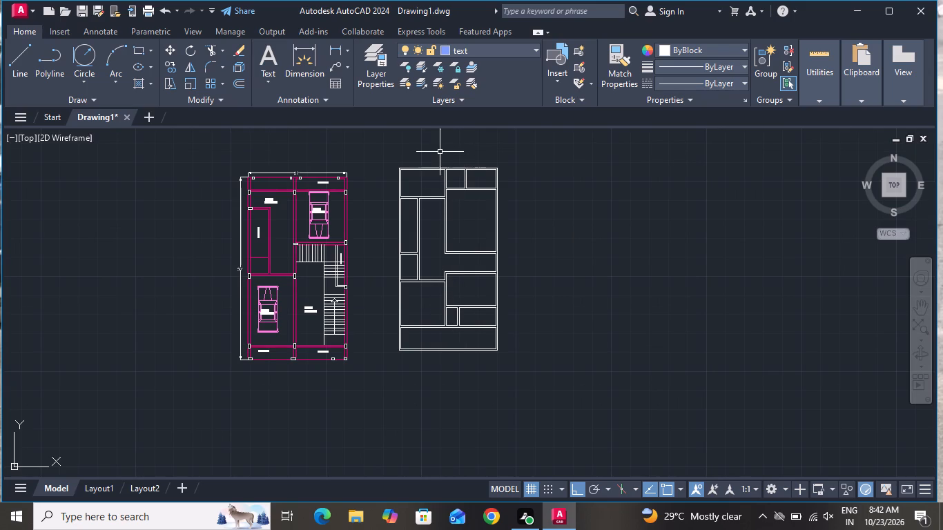
pyautogui.scroll(4, 439, 152)
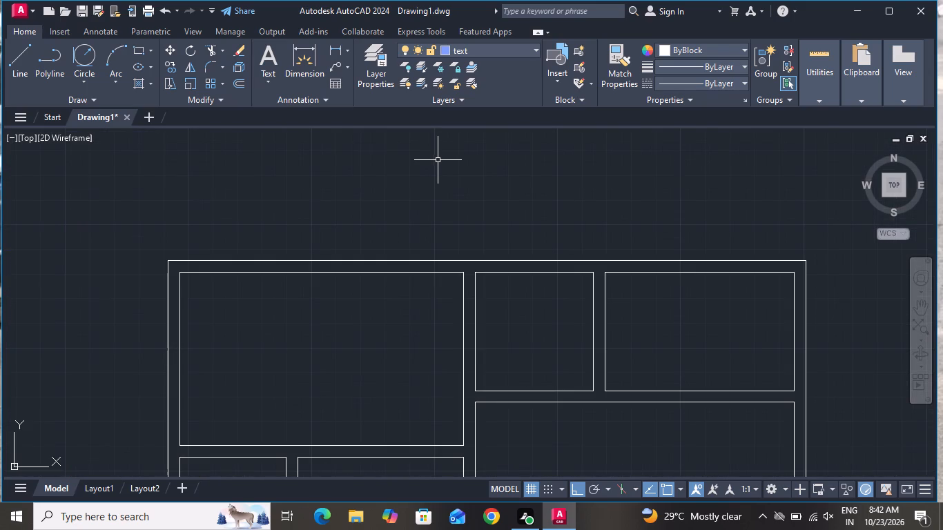
pyautogui.click(23, 58)
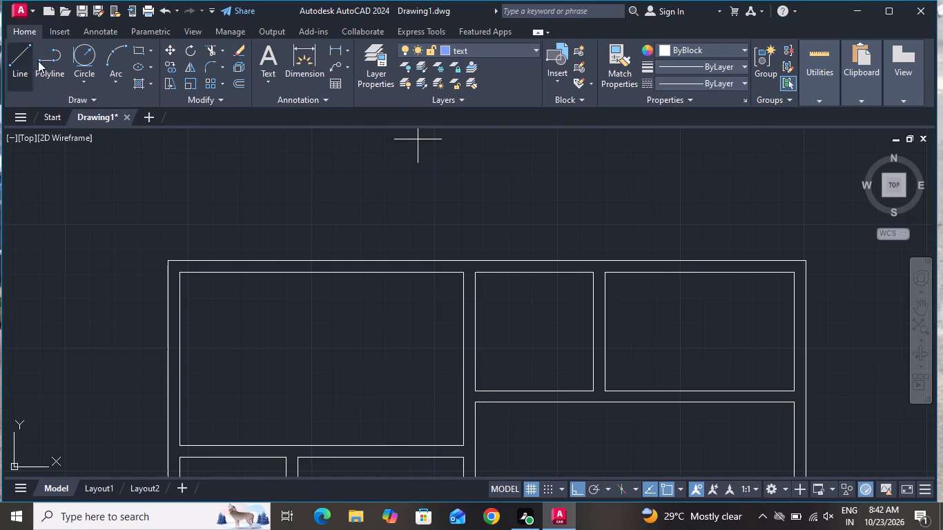
pyautogui.click(169, 255)
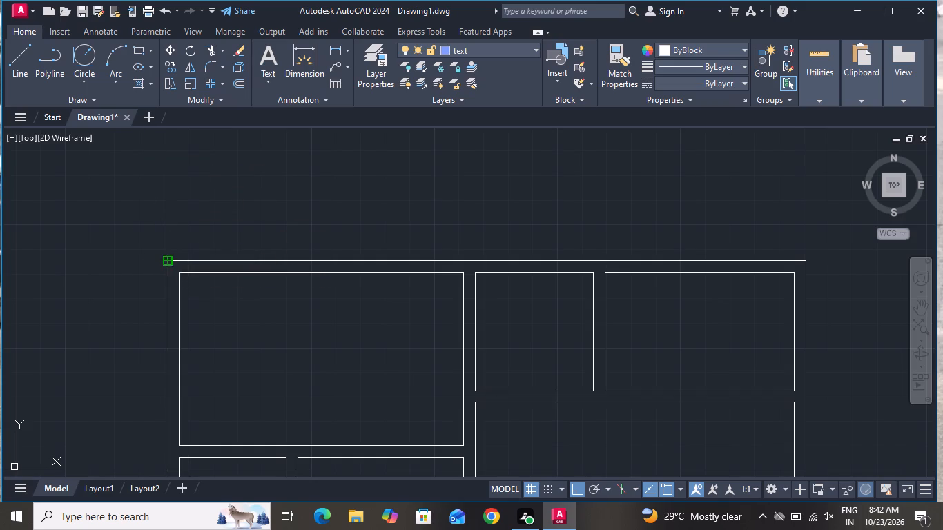
pyautogui.press('3')
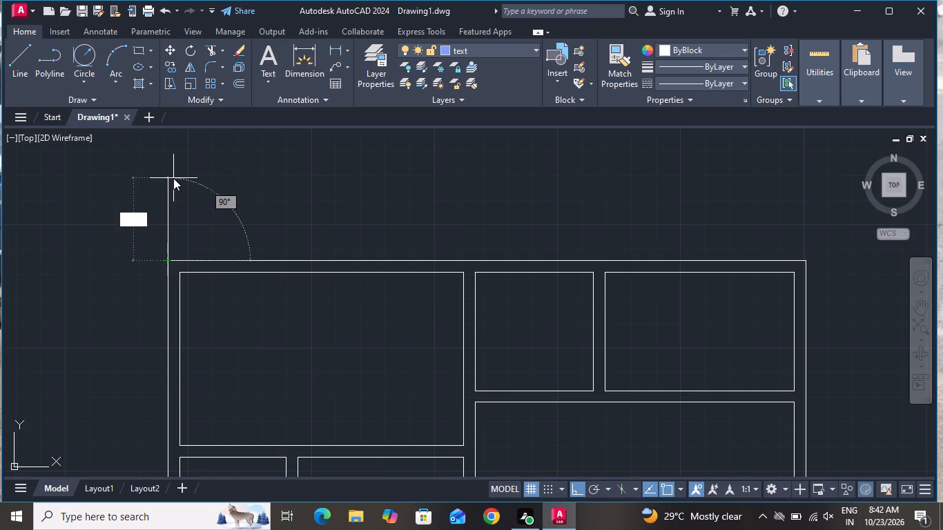
pyautogui.press("'")
pyautogui.press('Return')
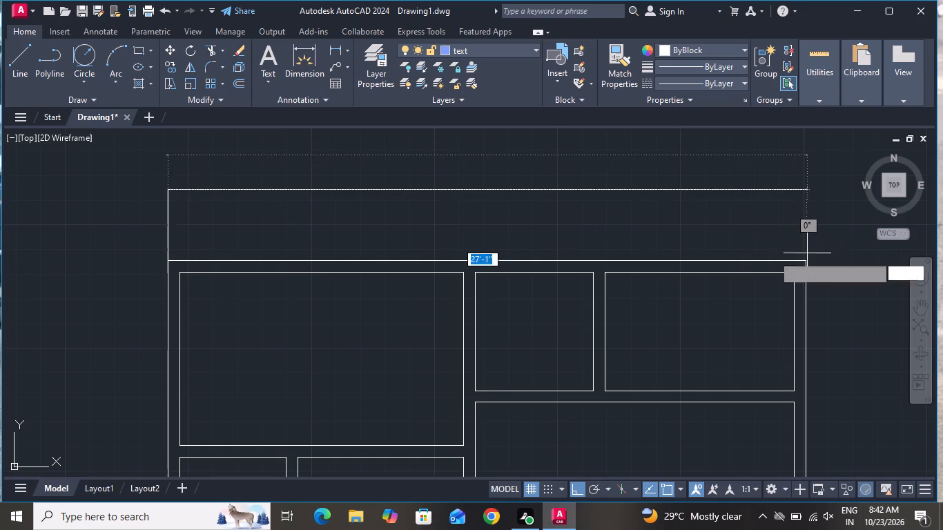
pyautogui.click(804, 188)
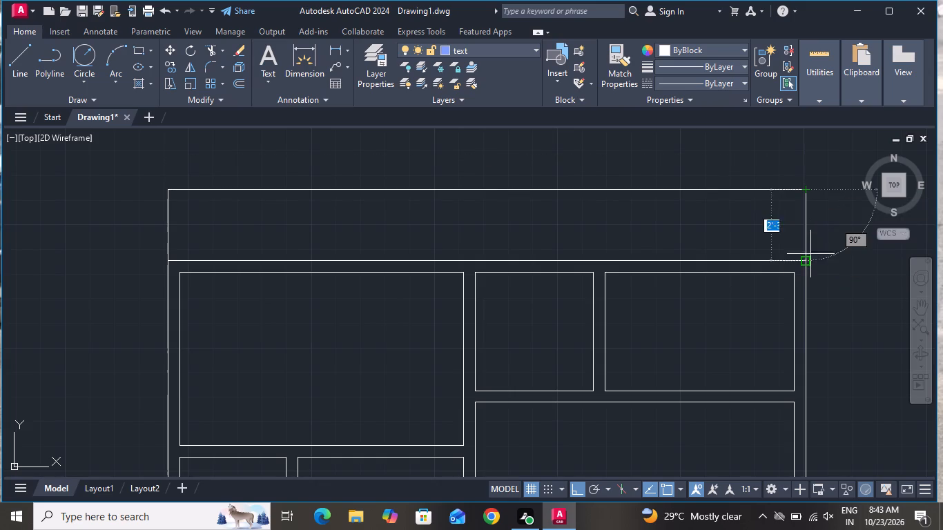
pyautogui.click(808, 259)
pyautogui.rightClick(808, 259)
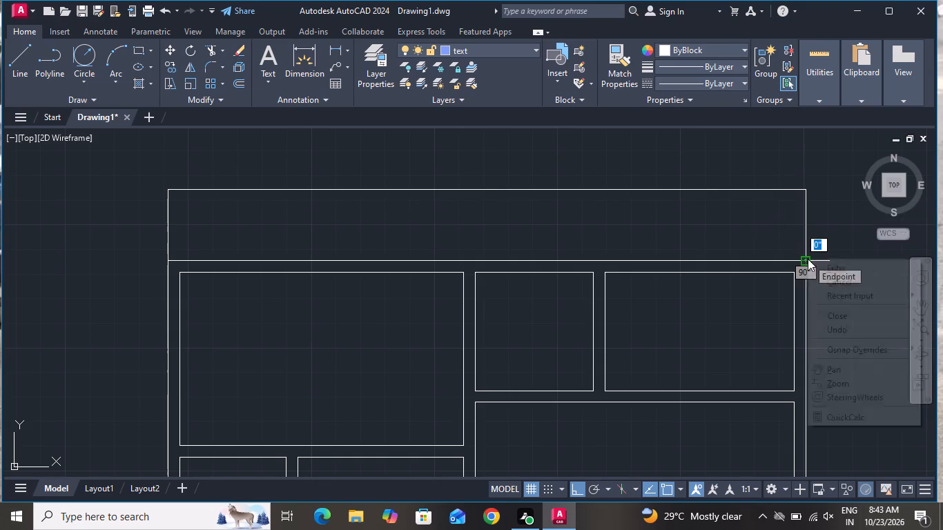
pyautogui.click(842, 282)
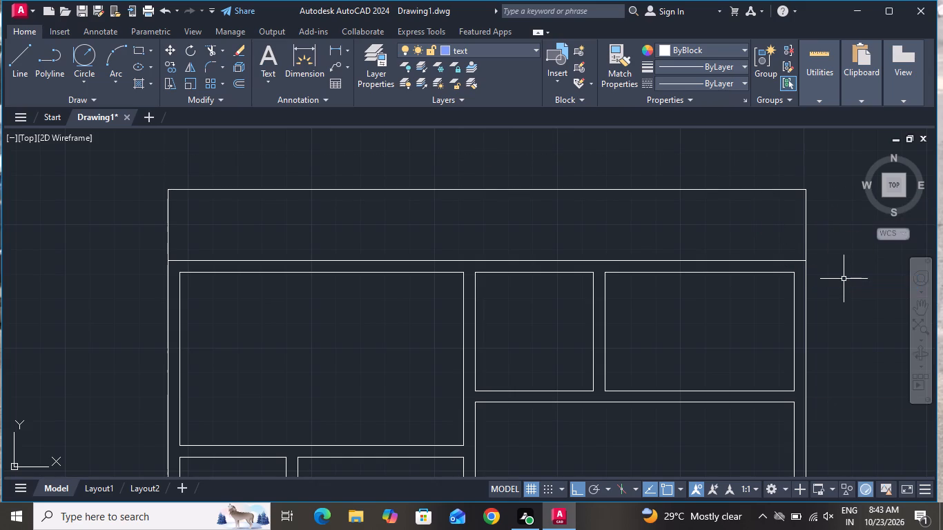
# Offset the new top strip's upper, right and left lines 6" inward to form its wall thickness.
pyautogui.press('o')
pyautogui.press('space')
pyautogui.write('6')
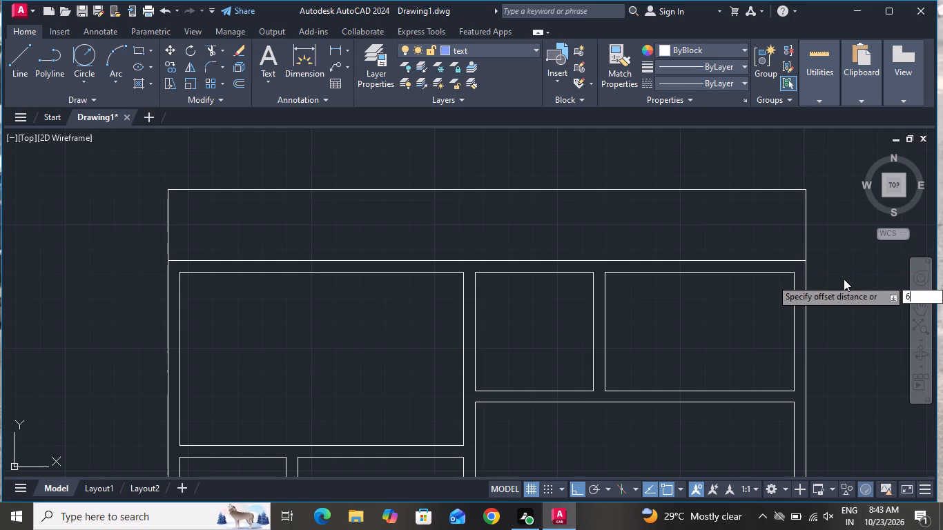
pyautogui.hotkey('shift', '"')
pyautogui.press('Return')
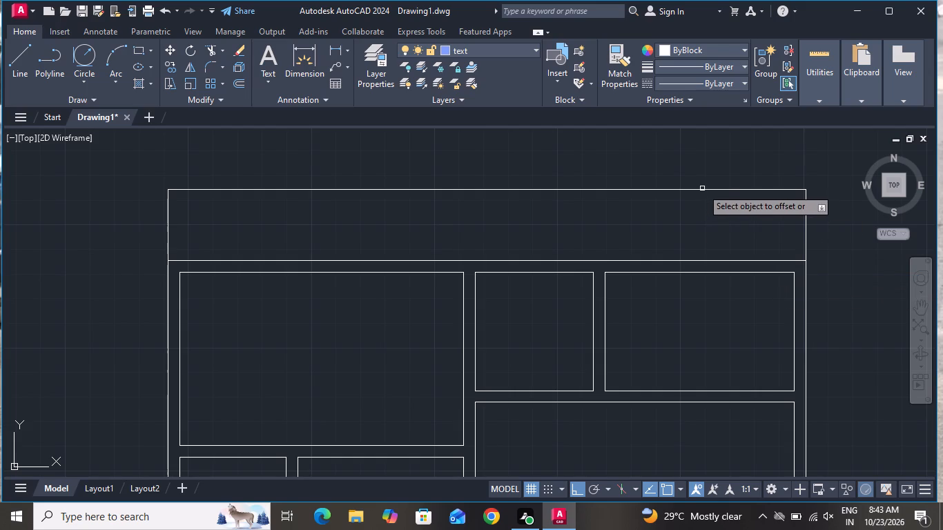
pyautogui.click(702, 188)
pyautogui.click(703, 233)
pyautogui.click(807, 229)
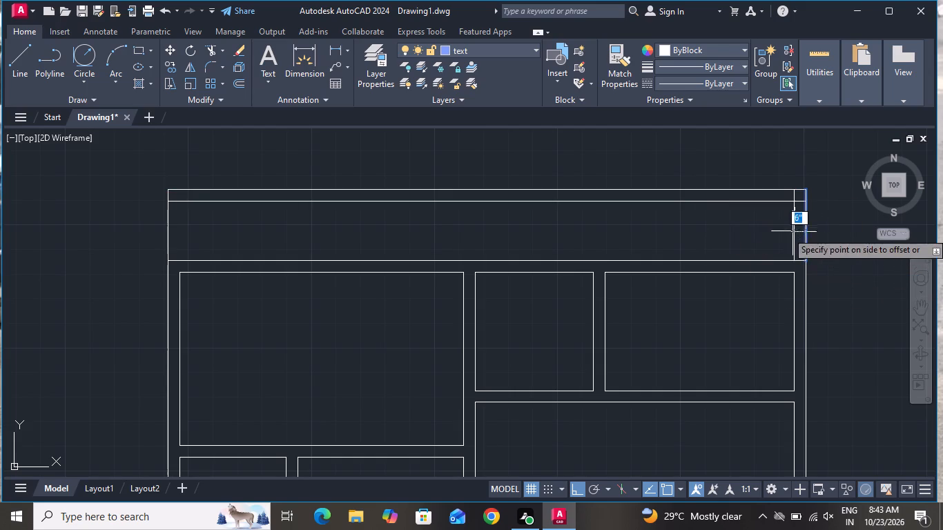
pyautogui.click(785, 234)
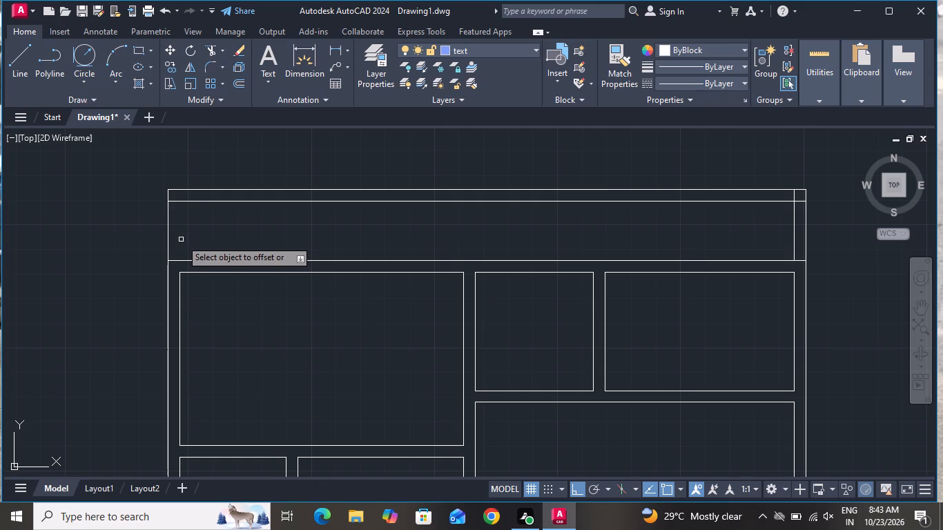
pyautogui.click(168, 243)
pyautogui.click(207, 242)
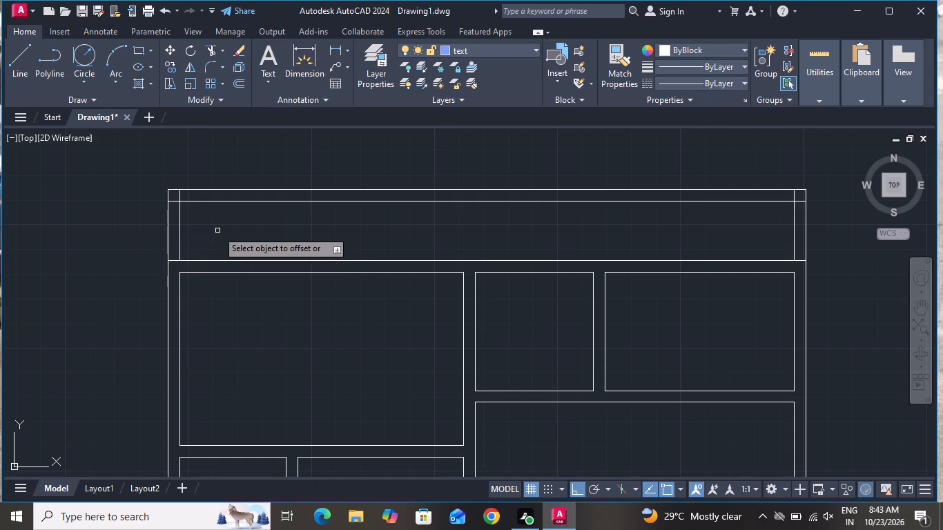
pyautogui.rightClick(217, 230)
pyautogui.click(244, 251)
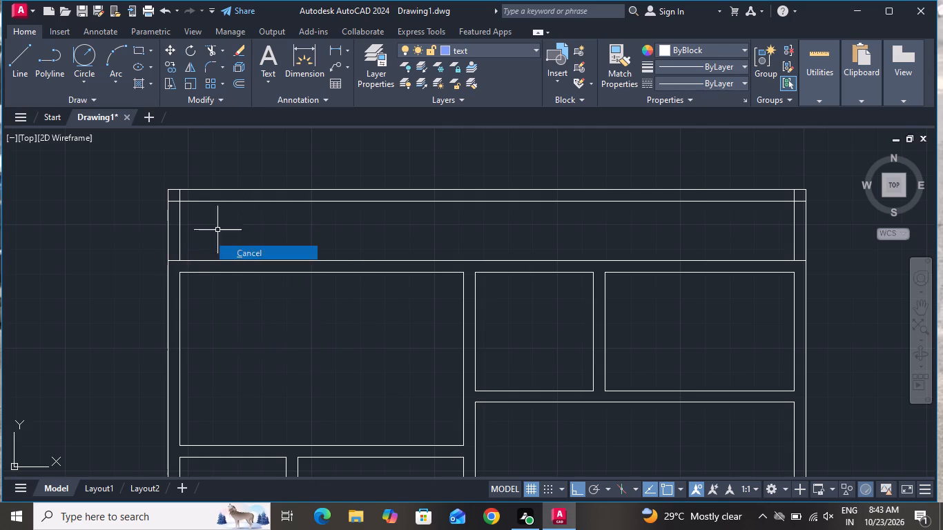
# Trim the overlapping ends of the inner wall lines at the top strip's upper-left corner to form a clean corner.
pyautogui.click(214, 55)
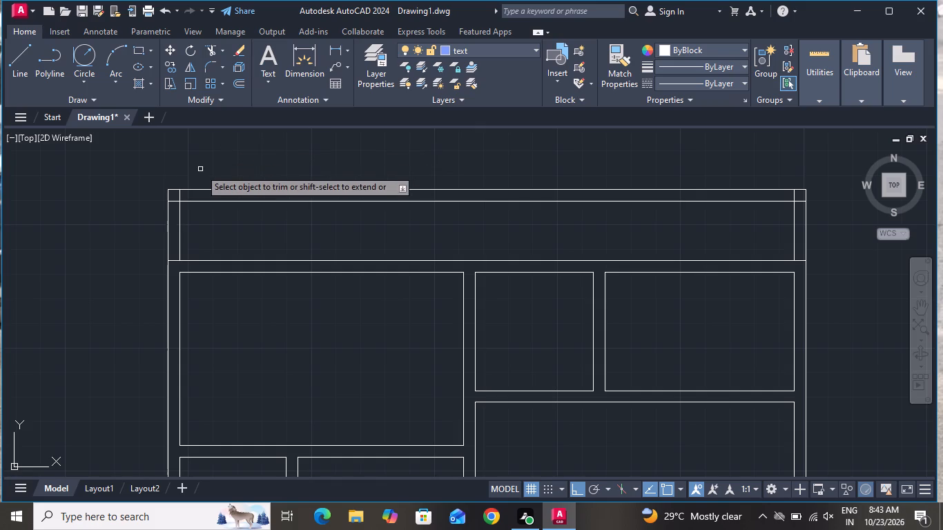
pyautogui.scroll(2, 183, 224)
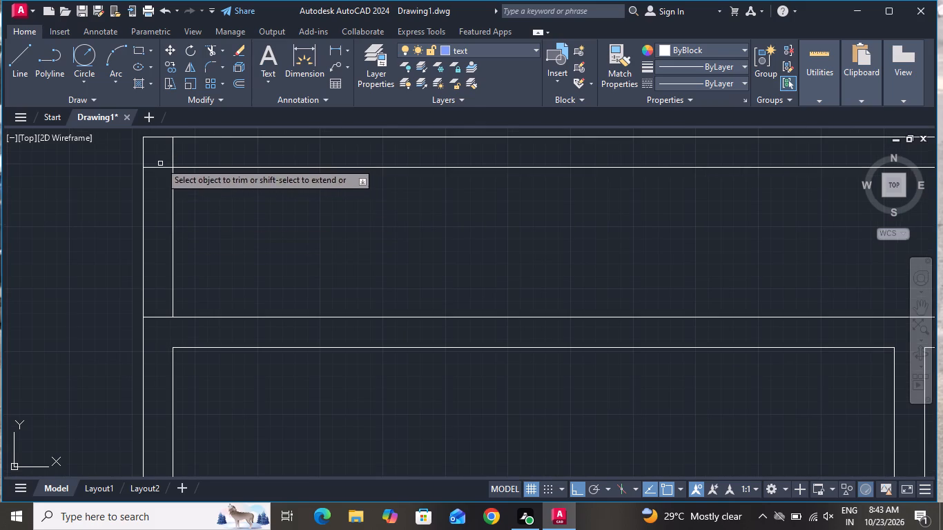
pyautogui.click(160, 162)
pyautogui.click(160, 181)
pyautogui.click(162, 145)
pyautogui.click(184, 152)
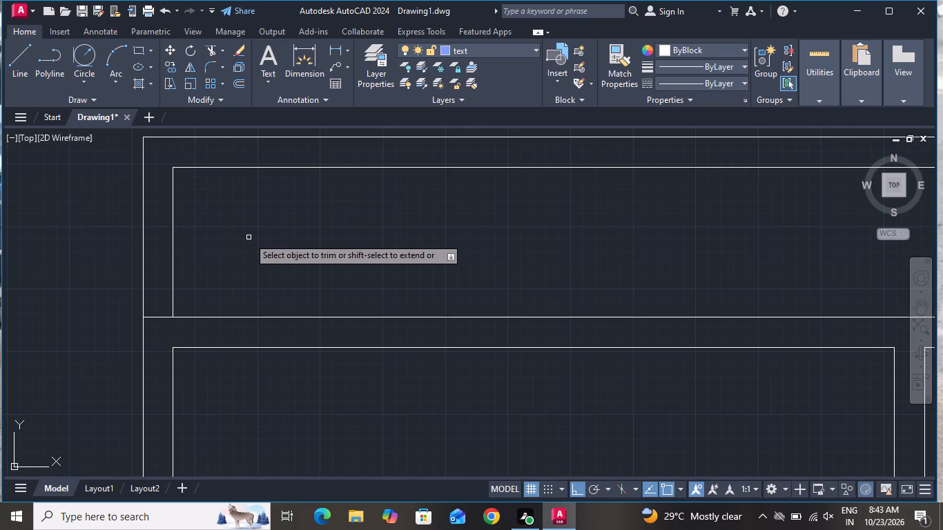
# Trim the overlapping ends of the inner wall lines at the top strip's upper-right corner and end the Trim command.
pyautogui.scroll(-2, 253, 243)
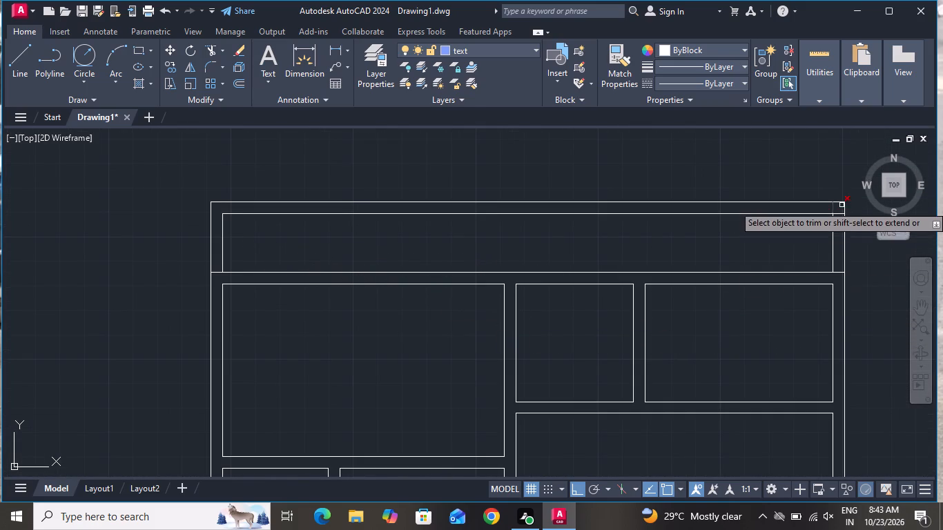
pyautogui.scroll(4, 850, 205)
pyautogui.click(770, 224)
pyautogui.click(691, 219)
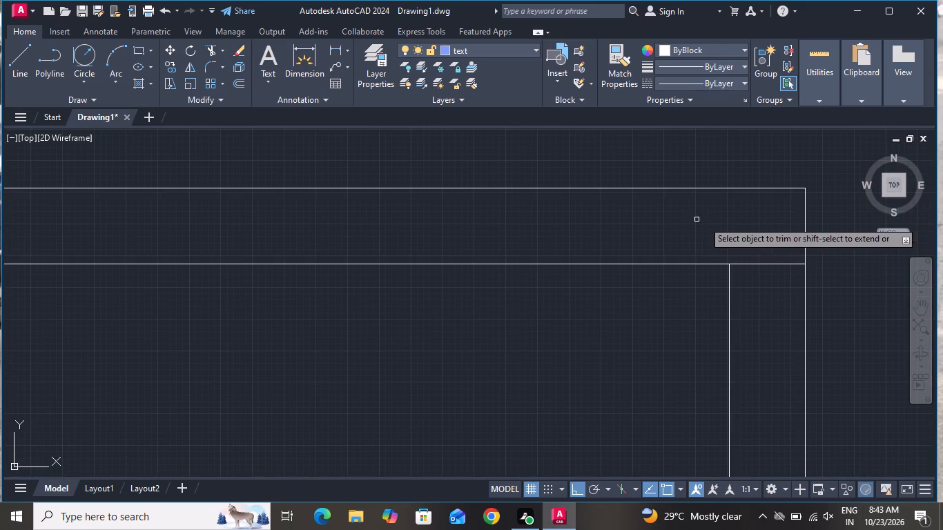
pyautogui.click(767, 230)
pyautogui.click(772, 295)
pyautogui.rightClick(770, 295)
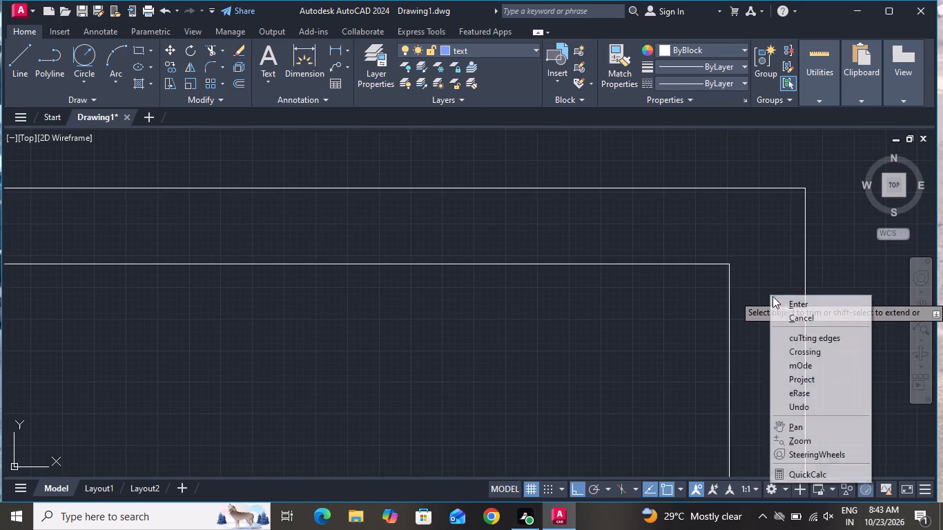
pyautogui.click(807, 320)
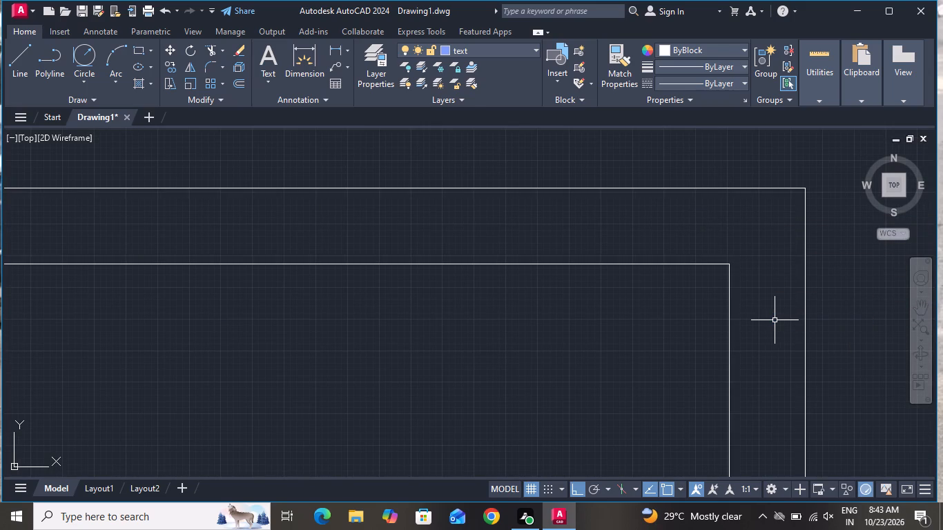
pyautogui.scroll(-5, 786, 323)
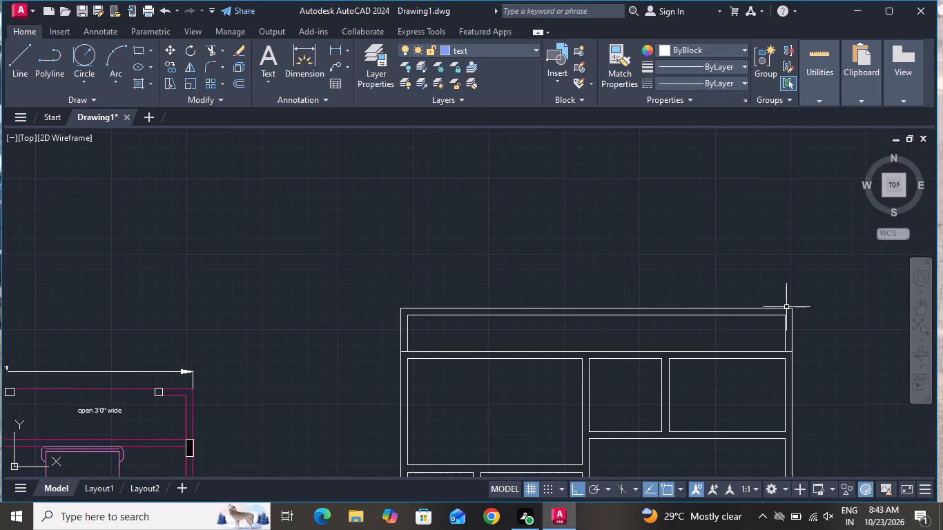
pyautogui.scroll(-2, 785, 304)
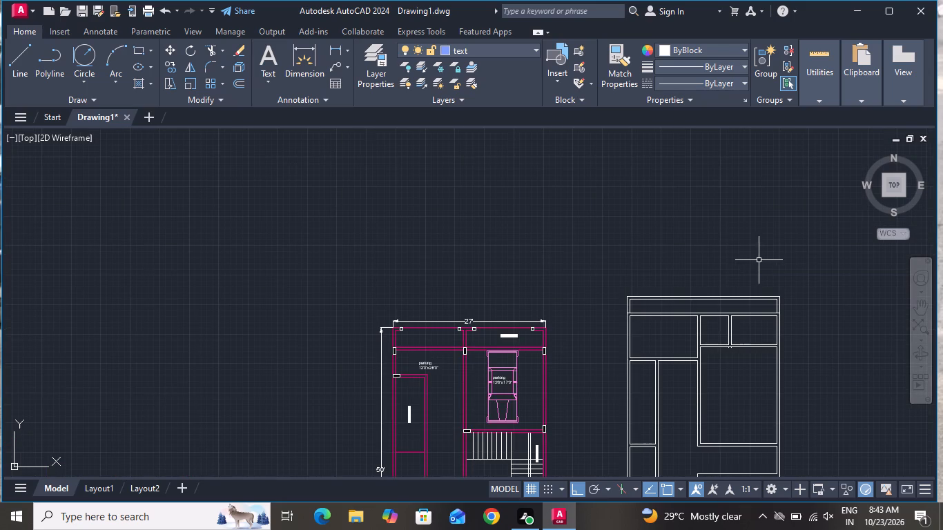
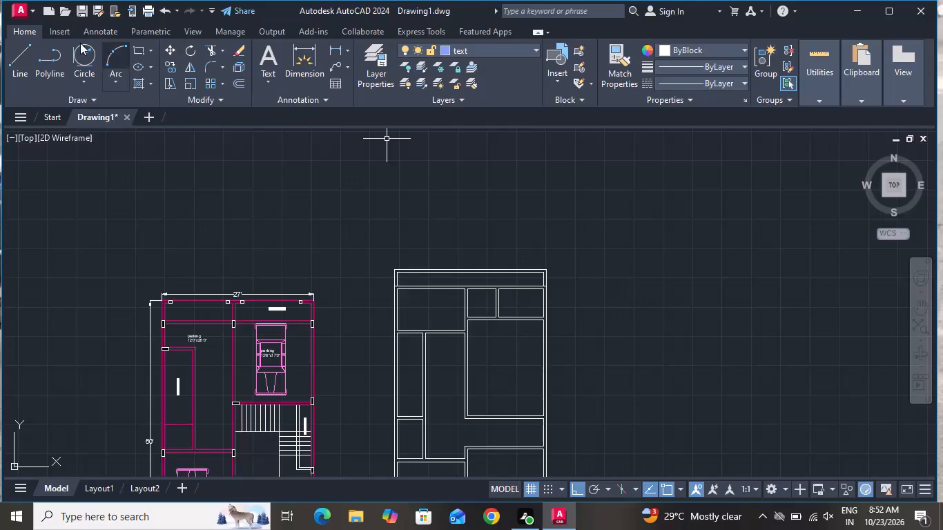
# Draw a short line across the 6" top wall of the upper-left room, at the midpoint of its inner wall line.
pyautogui.click(24, 53)
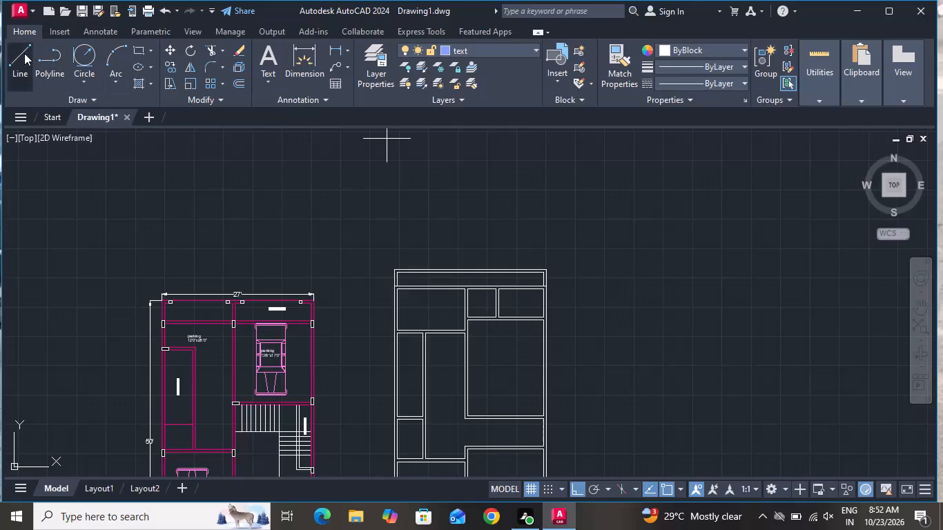
pyautogui.scroll(-2, 227, 192)
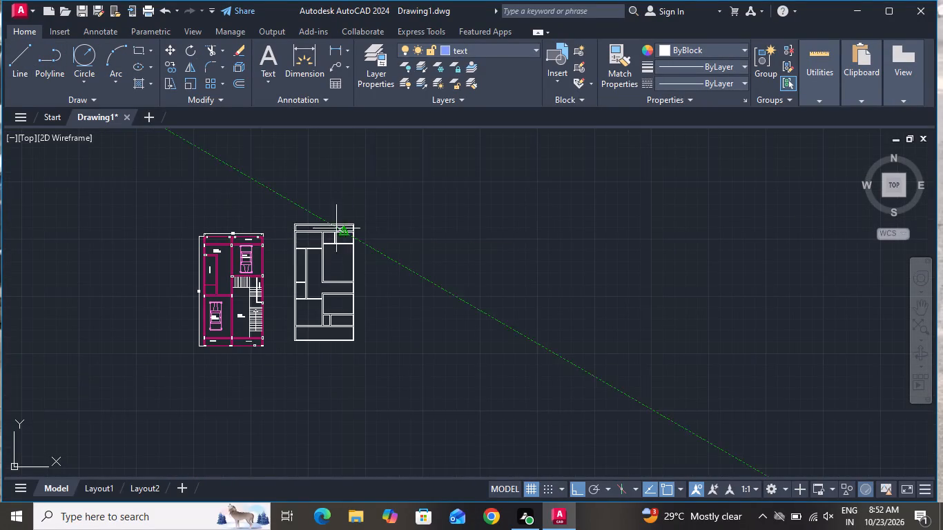
pyautogui.scroll(5, 318, 223)
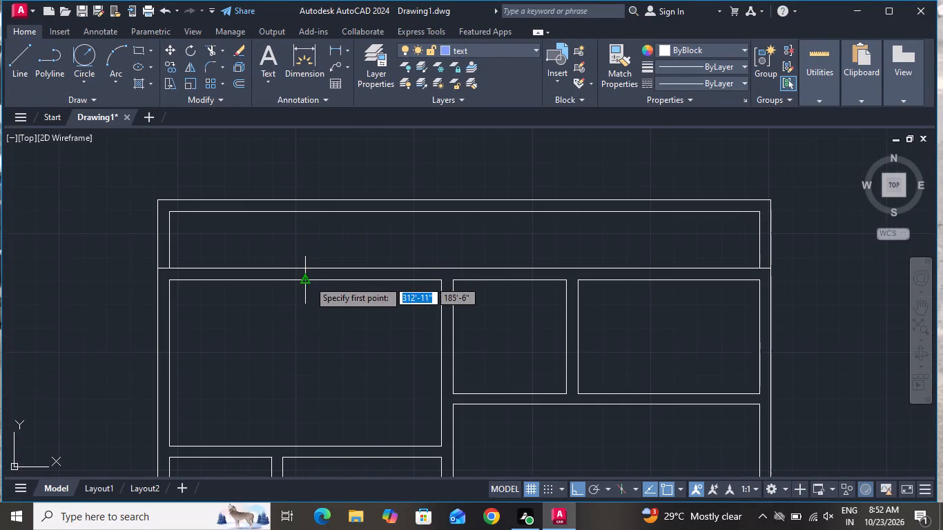
pyautogui.click(309, 280)
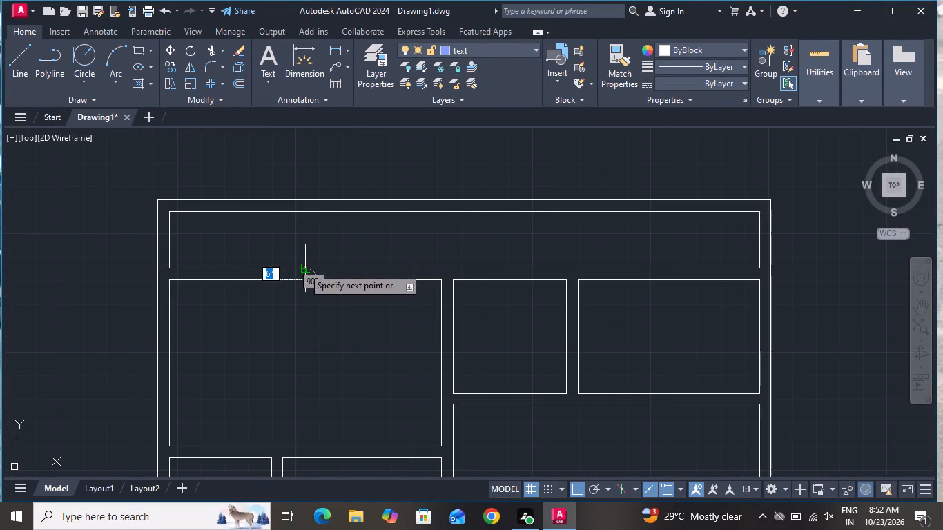
pyautogui.click(303, 268)
pyautogui.rightClick(304, 269)
pyautogui.click(321, 288)
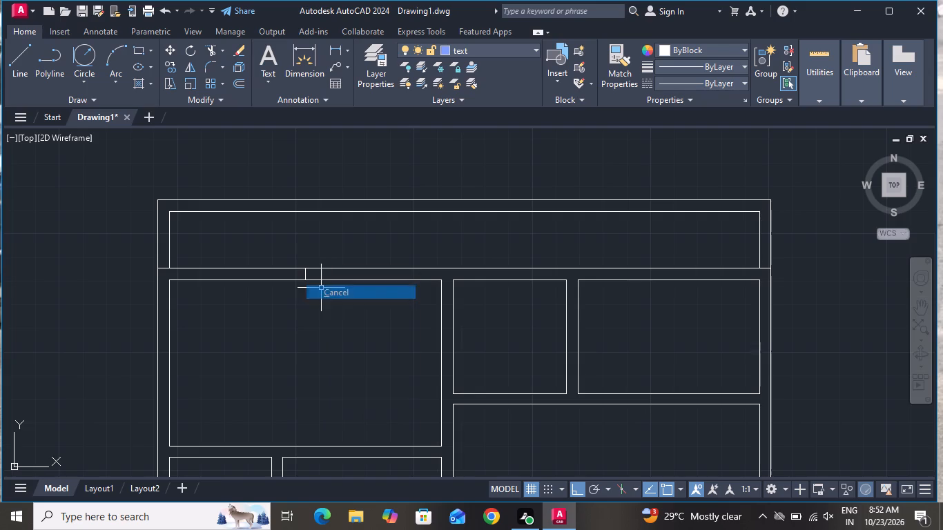
# Offset the short cross-wall line 2' to both sides to mark the window opening in the upper-left room's top wall.
pyautogui.write('o')
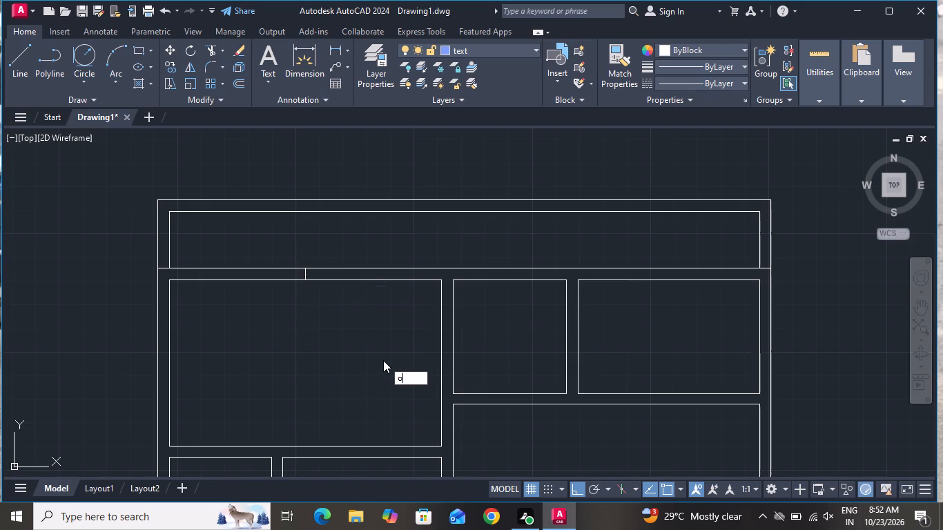
pyautogui.press('space')
pyautogui.write("2'")
pyautogui.press('Return')
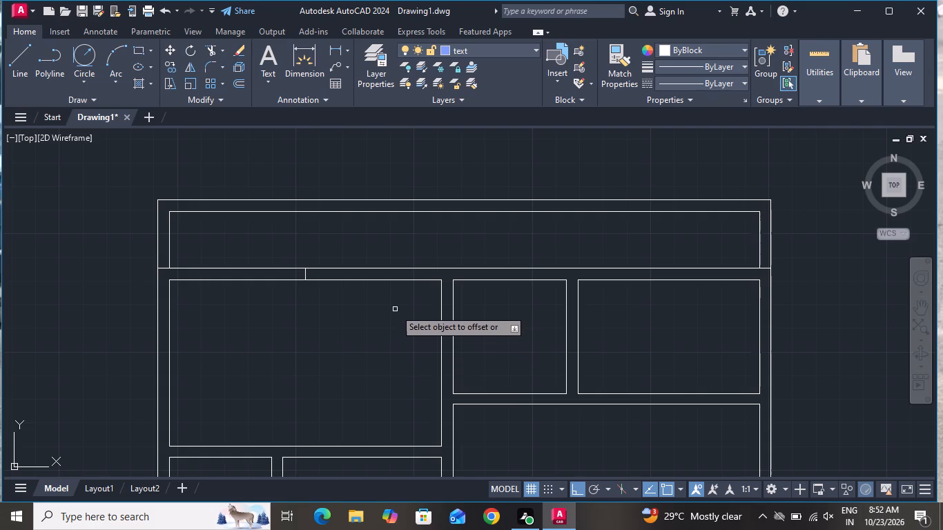
pyautogui.scroll(2, 300, 272)
pyautogui.click(313, 274)
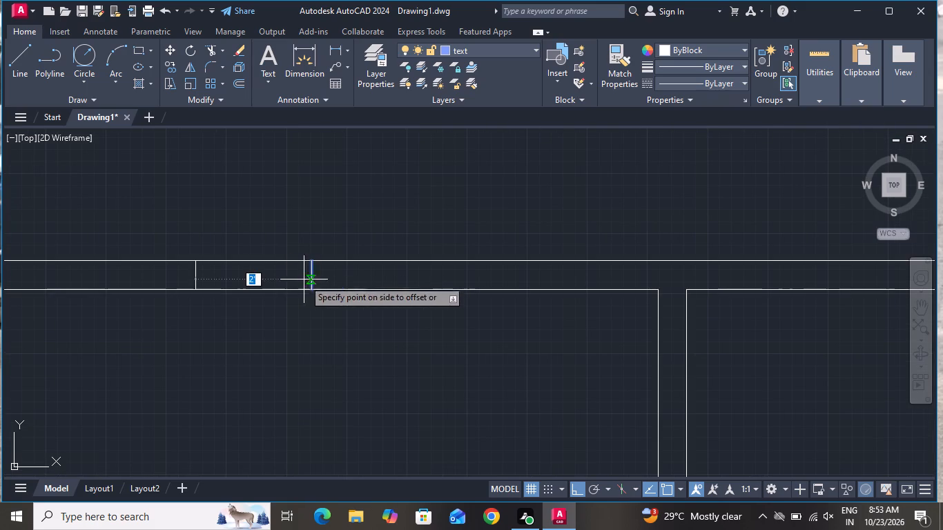
pyautogui.click(277, 280)
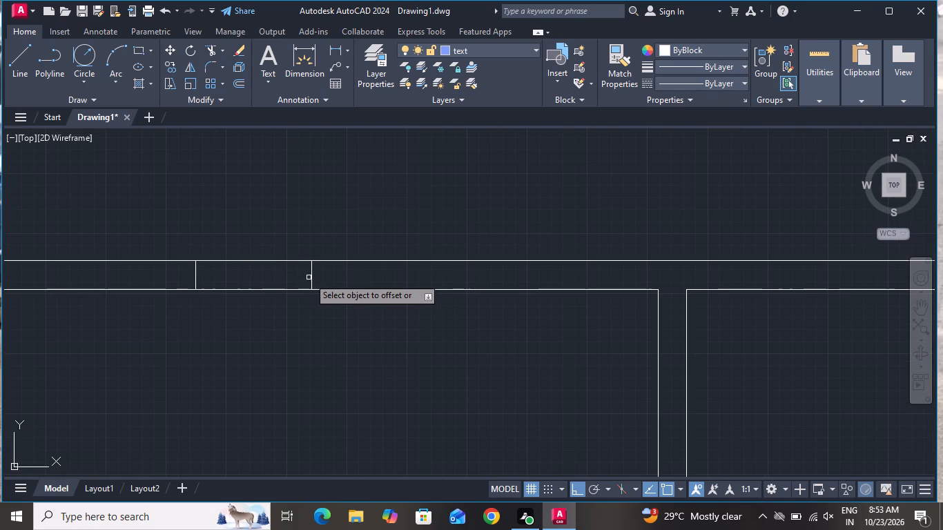
pyautogui.click(311, 277)
pyautogui.click(340, 273)
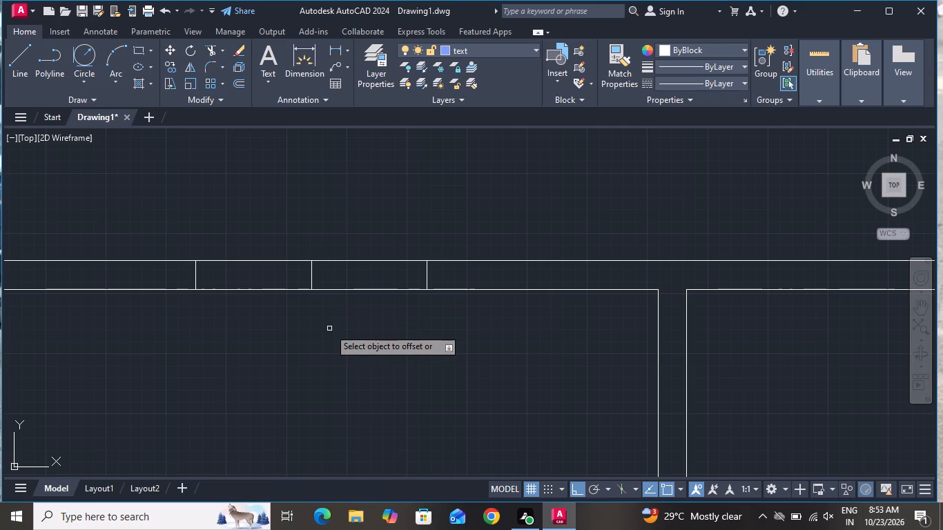
pyautogui.rightClick(329, 328)
pyautogui.click(345, 353)
# Offset the two end lines of the window opening 2" outward to form the frame ends.
pyautogui.write('o 2')
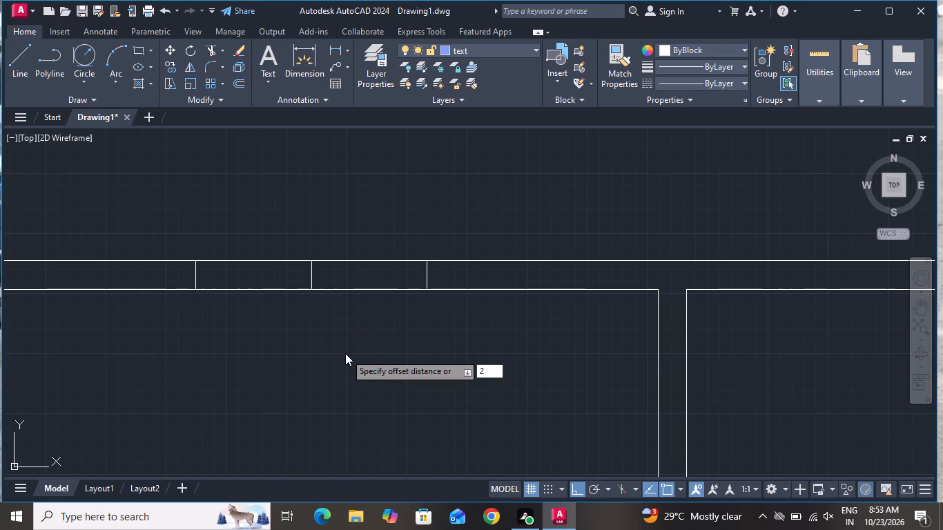
pyautogui.hotkey('shift', '"')
pyautogui.press('Return')
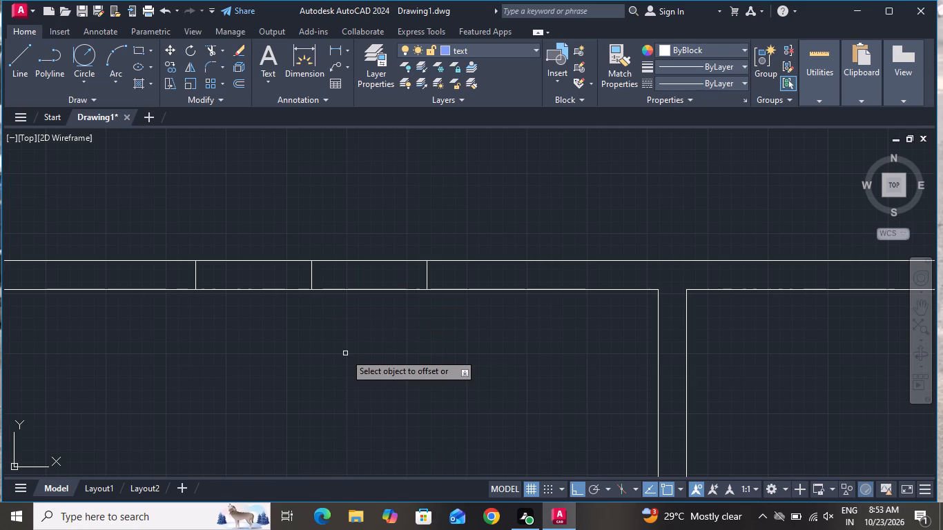
pyautogui.click(427, 273)
pyautogui.click(446, 274)
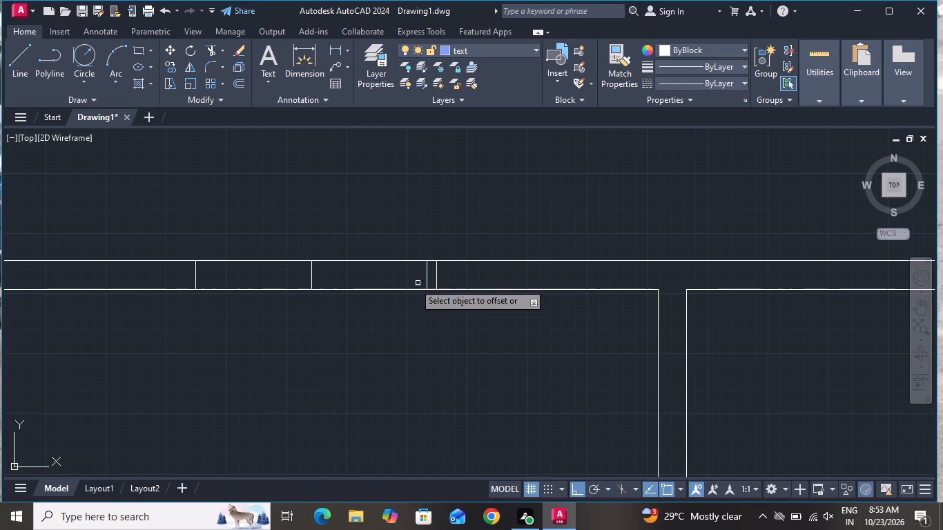
pyautogui.click(196, 281)
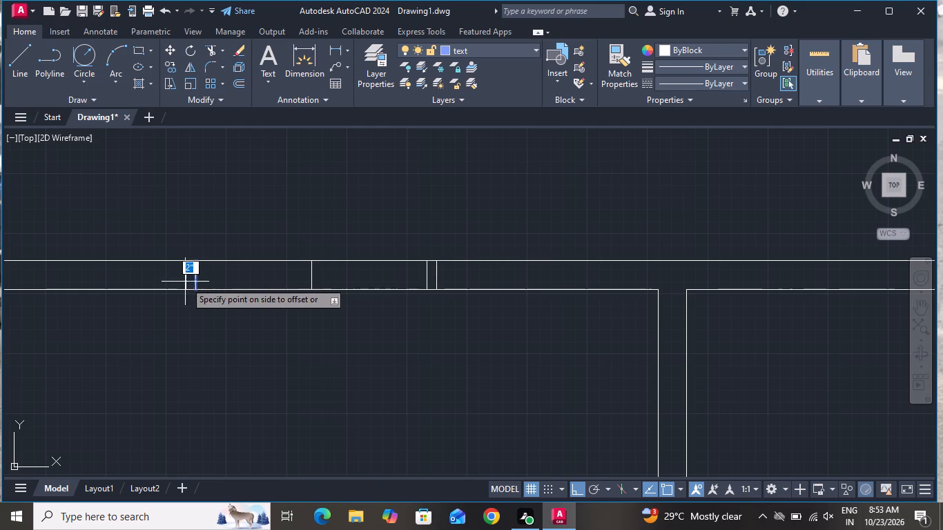
pyautogui.click(185, 282)
pyautogui.rightClick(174, 324)
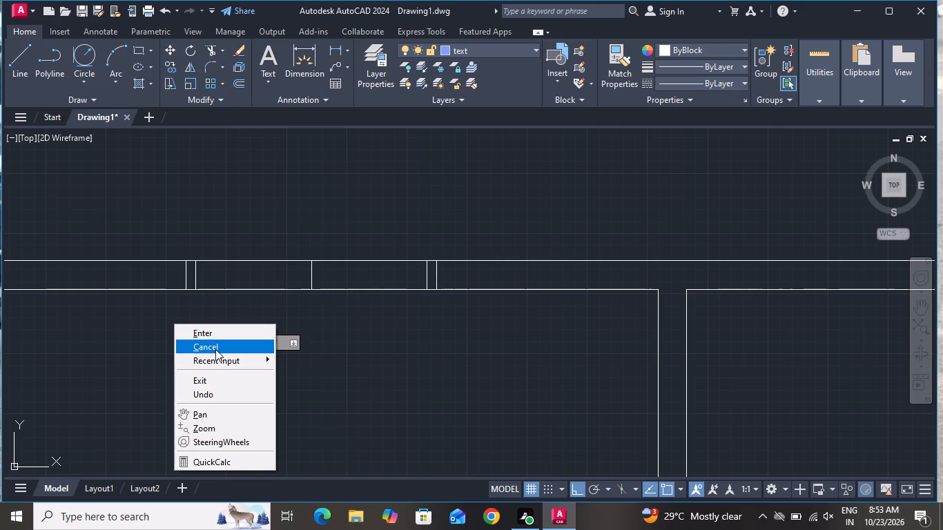
pyautogui.click(215, 349)
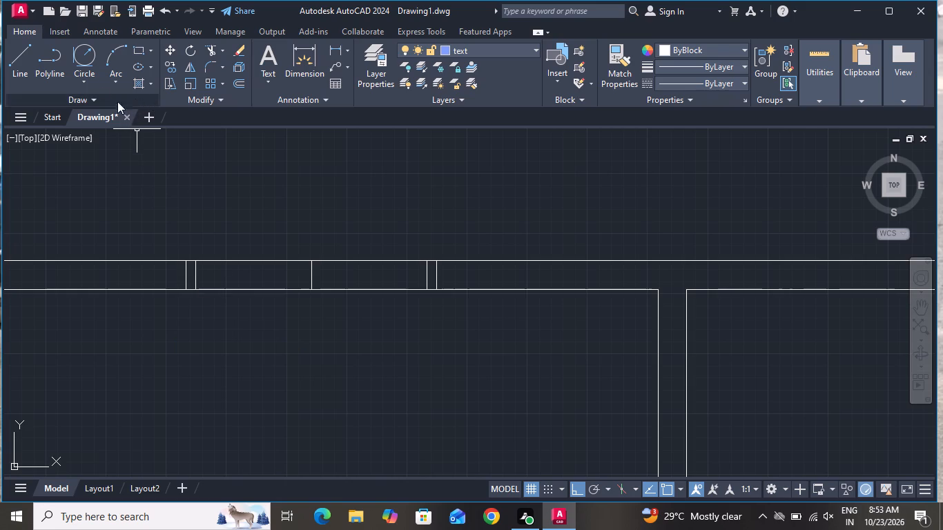
# Draw a horizontal line between the midpoints of the window's two inner end lines.
pyautogui.click(29, 57)
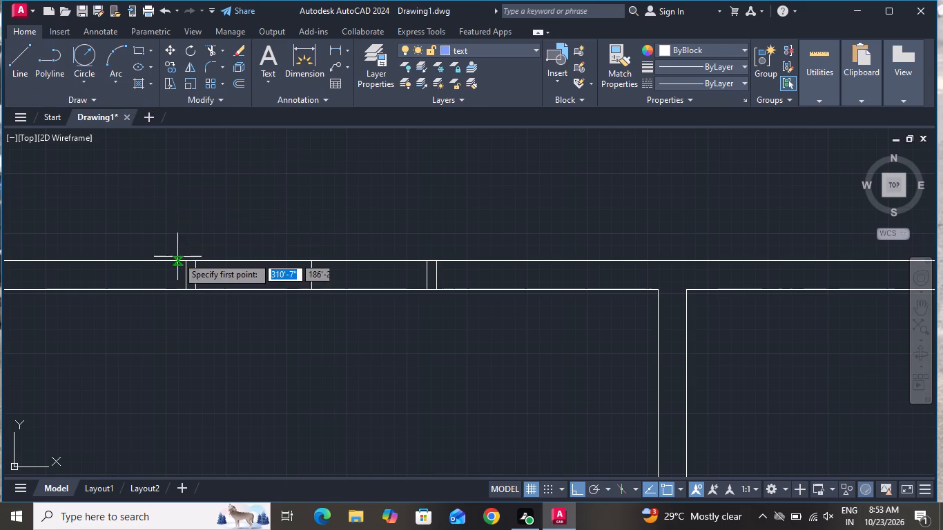
pyautogui.scroll(1, 188, 277)
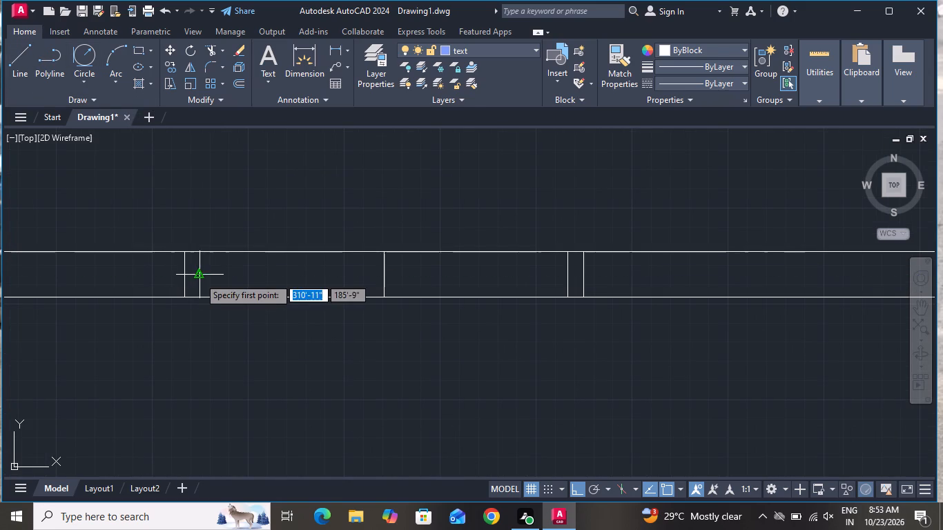
pyautogui.click(199, 277)
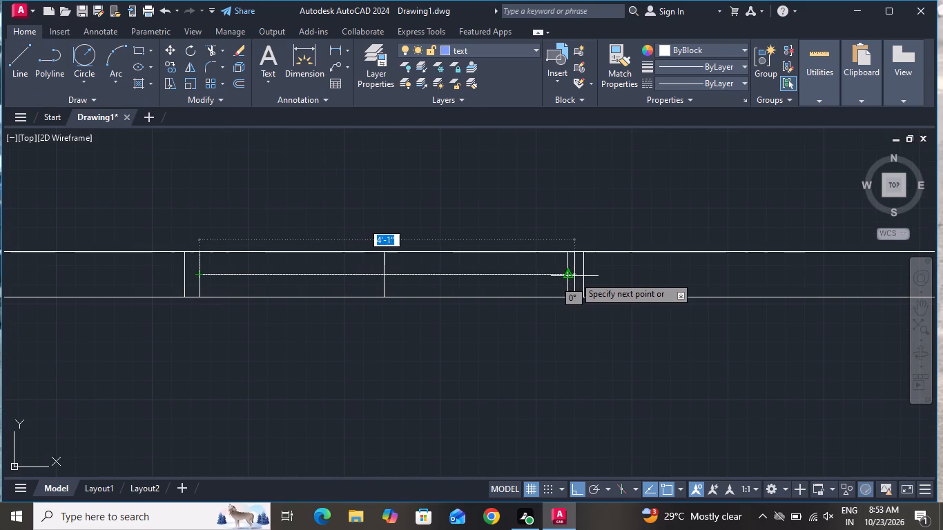
pyautogui.click(570, 276)
pyautogui.rightClick(570, 276)
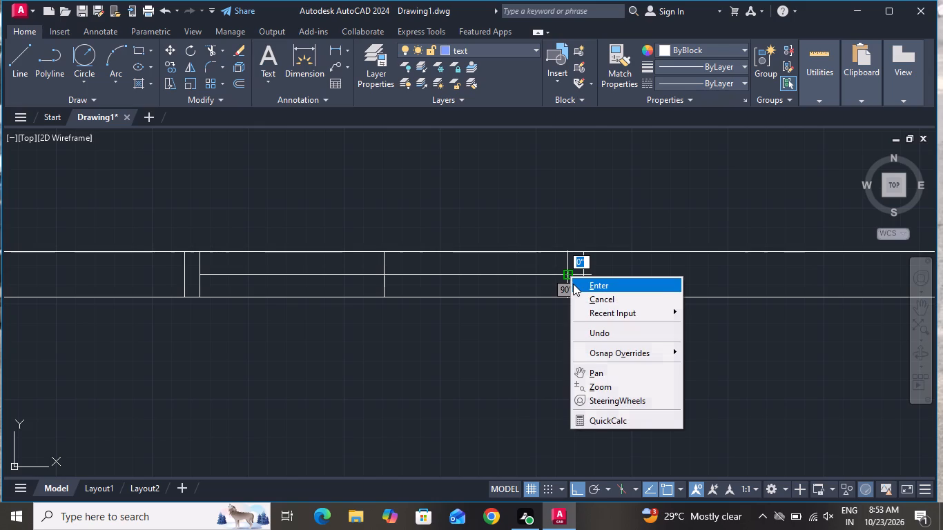
pyautogui.click(575, 293)
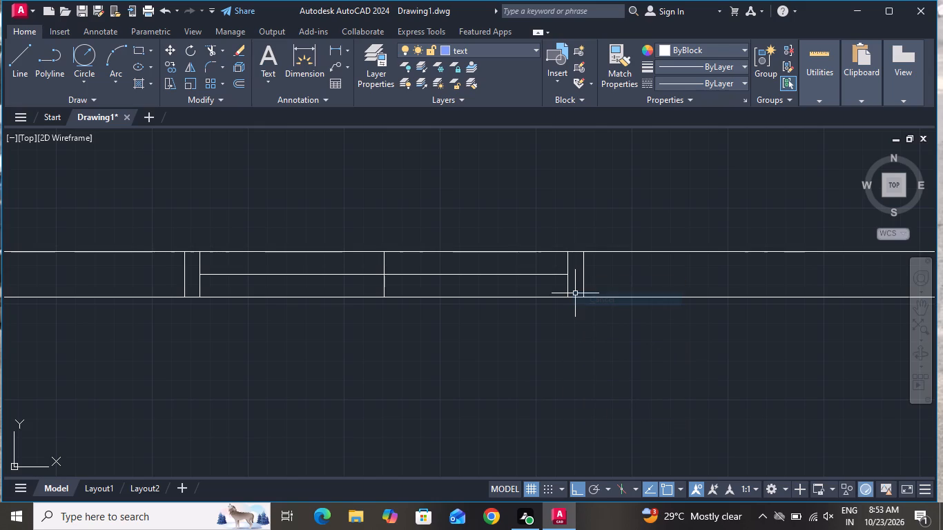
# Offset the window's horizontal middle line 1" to both sides to form the glazing lines.
pyautogui.press('o')
pyautogui.press('space')
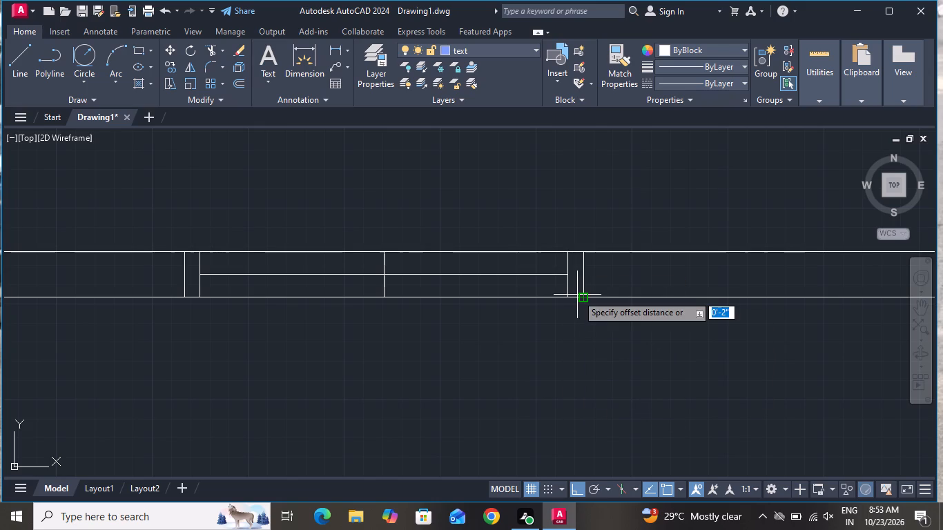
pyautogui.press('1')
pyautogui.hotkey('shift', '"')
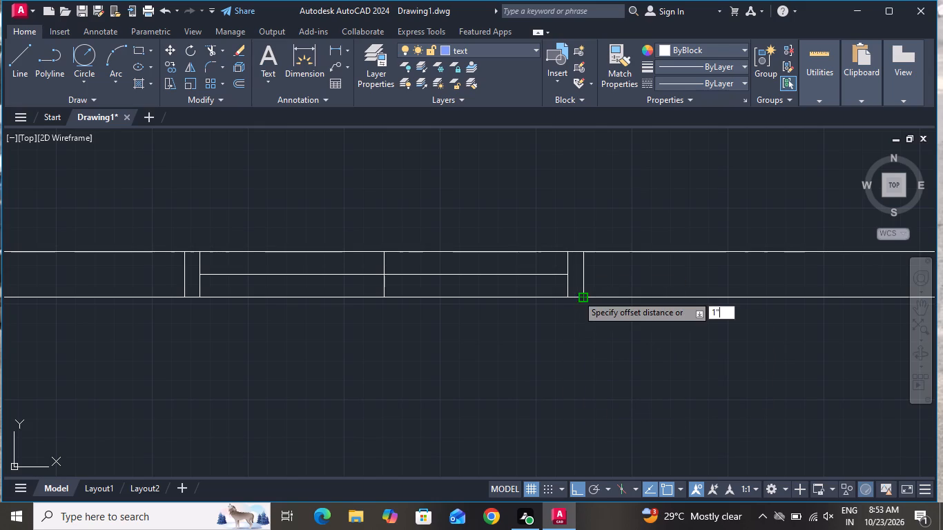
pyautogui.press('Return')
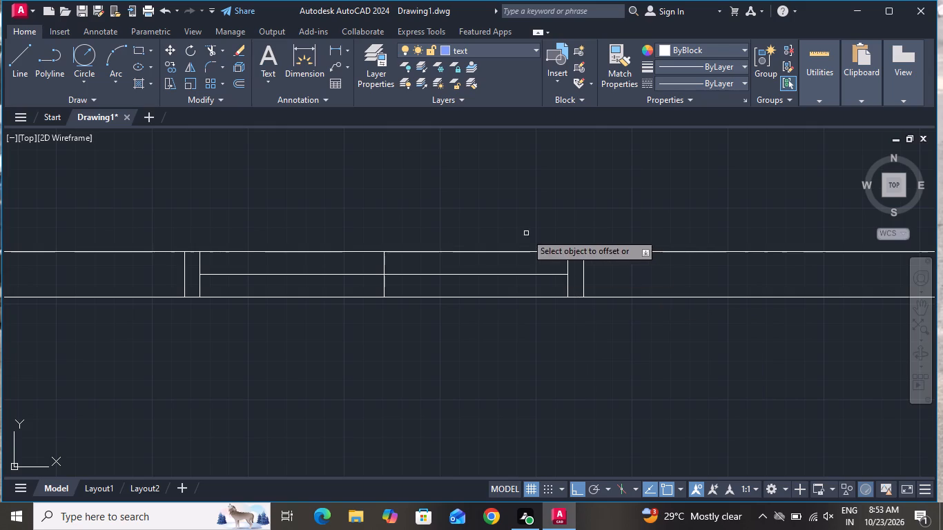
pyautogui.click(514, 275)
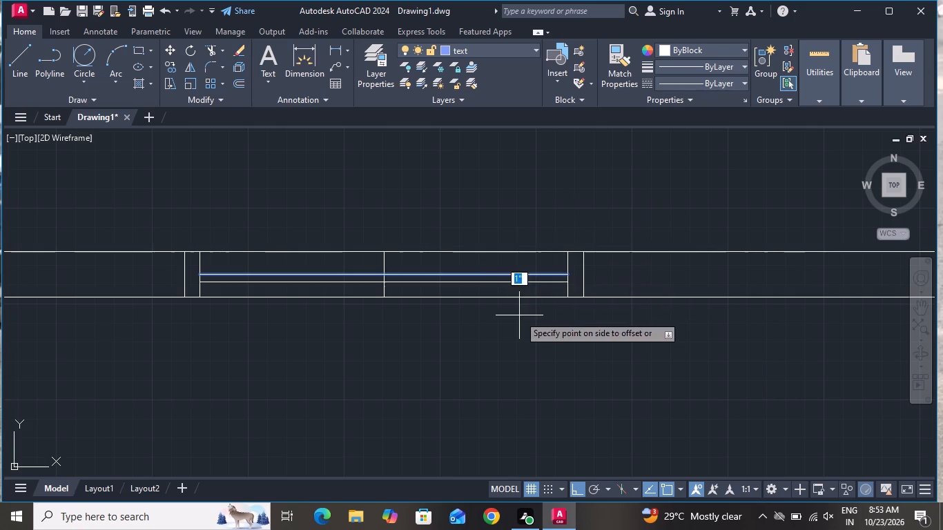
pyautogui.click(521, 315)
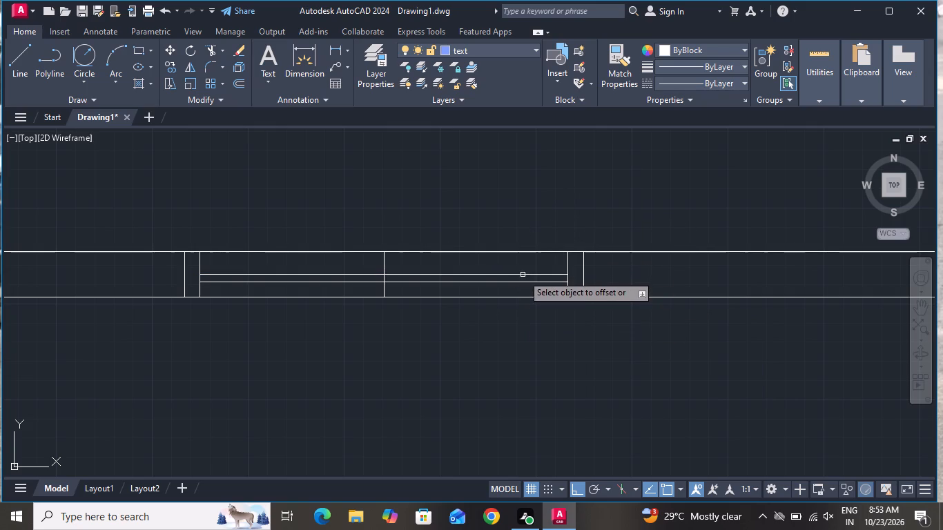
pyautogui.click(523, 275)
pyautogui.click(523, 257)
pyautogui.rightClick(493, 302)
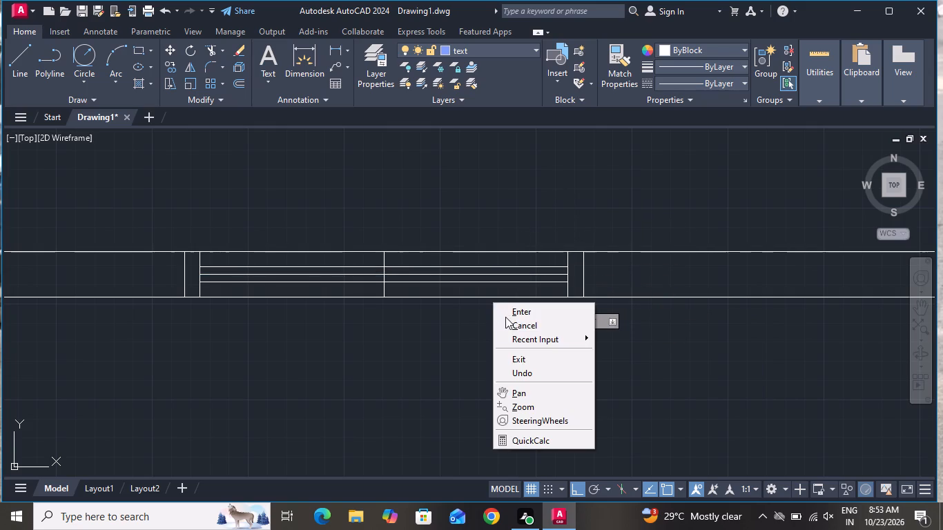
pyautogui.click(514, 320)
# Delete the window's vertical centre line and its horizontal middle line.
pyautogui.scroll(3, 374, 277)
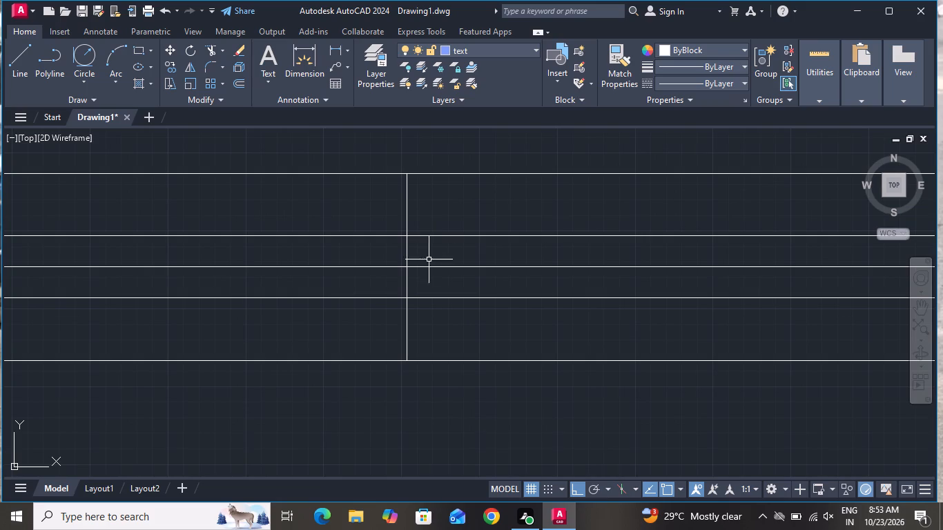
pyautogui.click(434, 255)
pyautogui.click(389, 287)
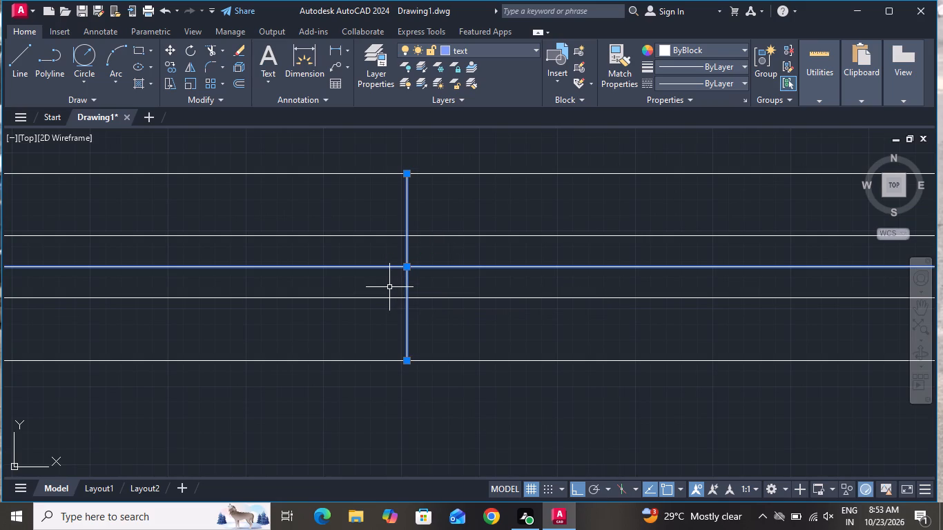
pyautogui.press('Delete')
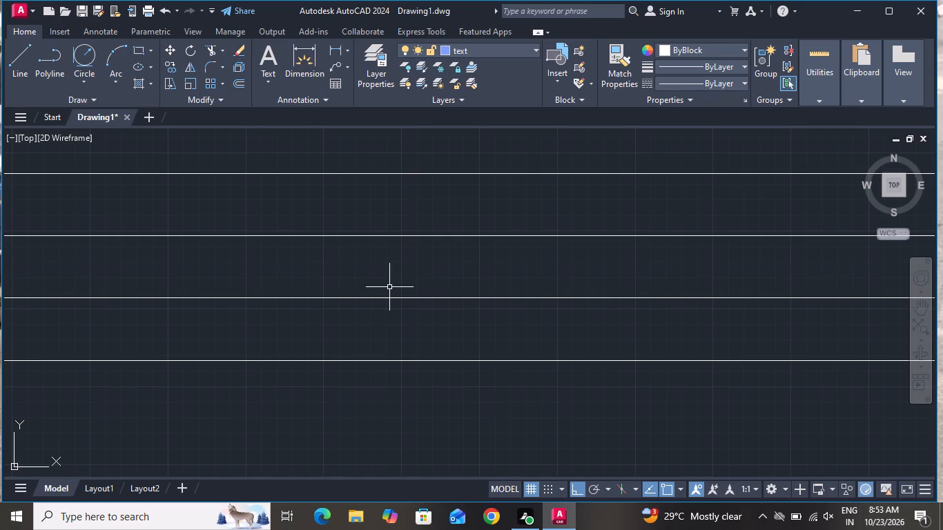
# Draw a vertical line across the wall below the upper-left room, from the midpoint of the narrow room's top edge.
pyautogui.scroll(-5, 389, 287)
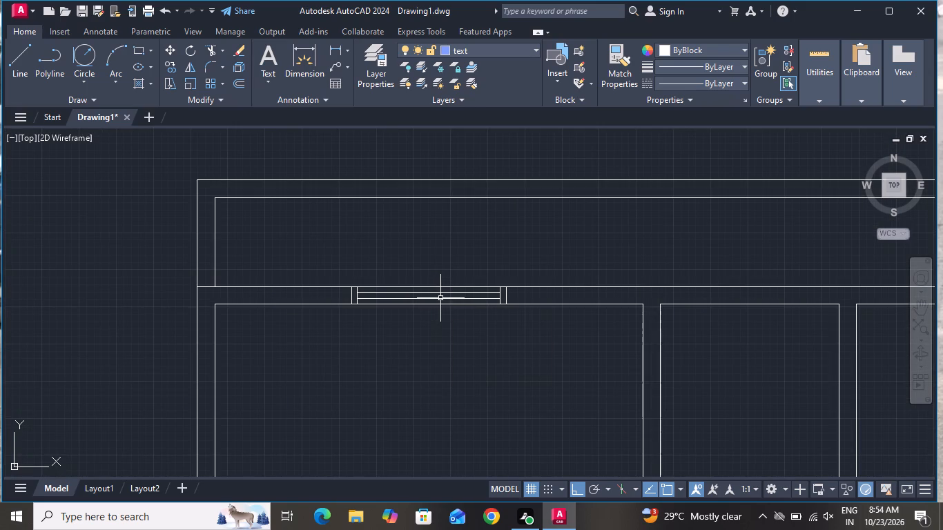
pyautogui.scroll(-2, 433, 240)
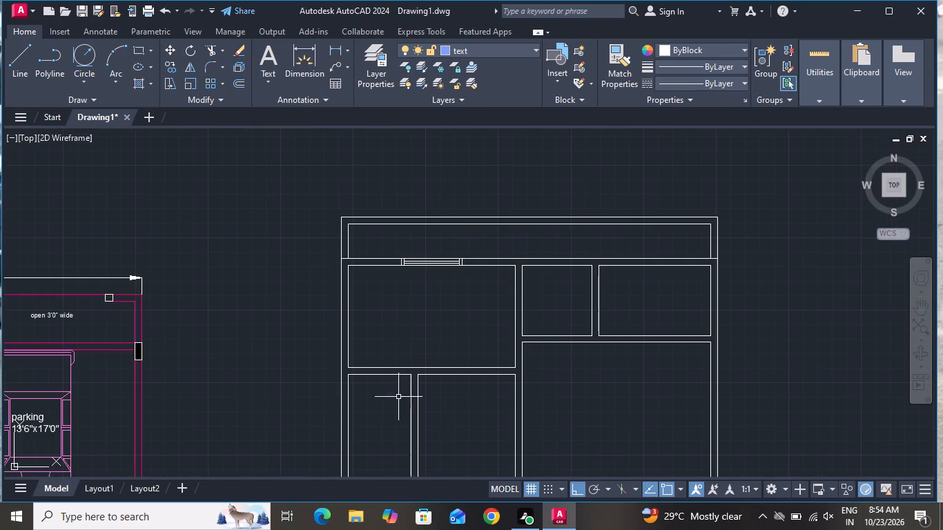
pyautogui.scroll(2, 395, 406)
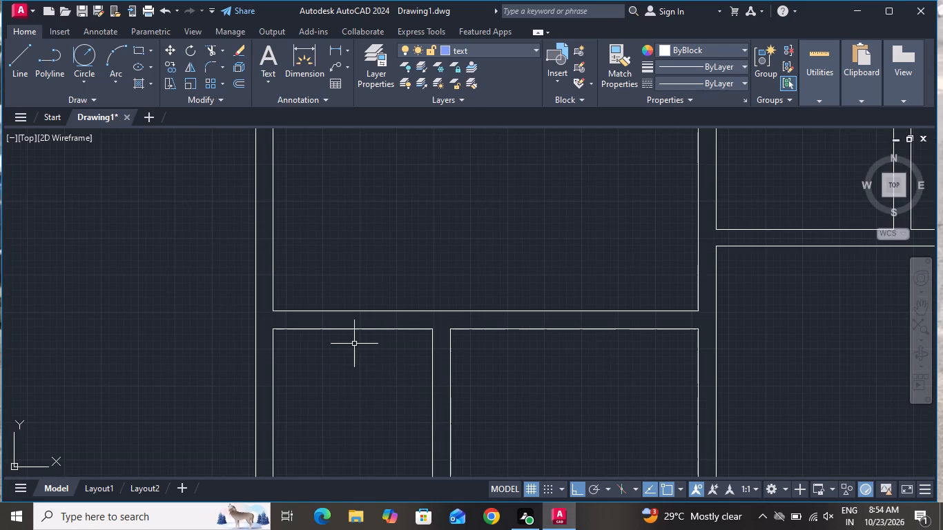
pyautogui.click(17, 61)
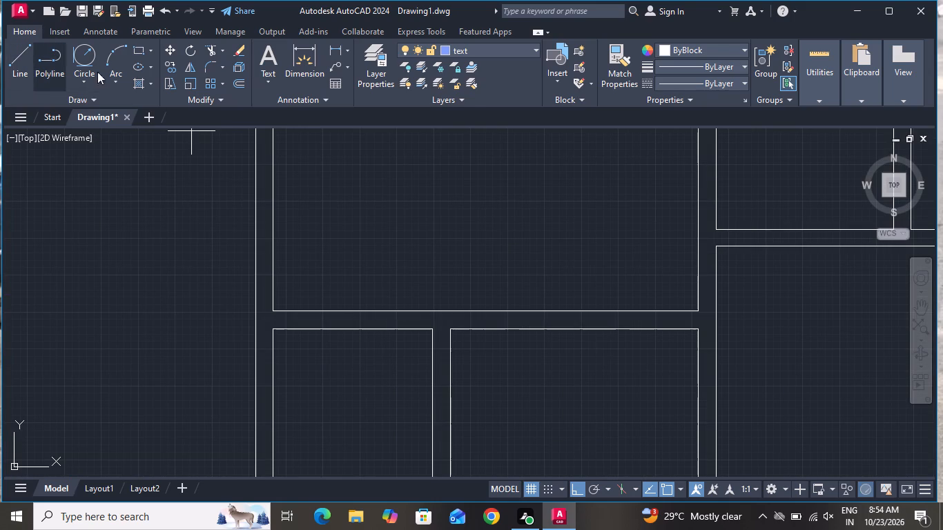
pyautogui.scroll(1, 421, 322)
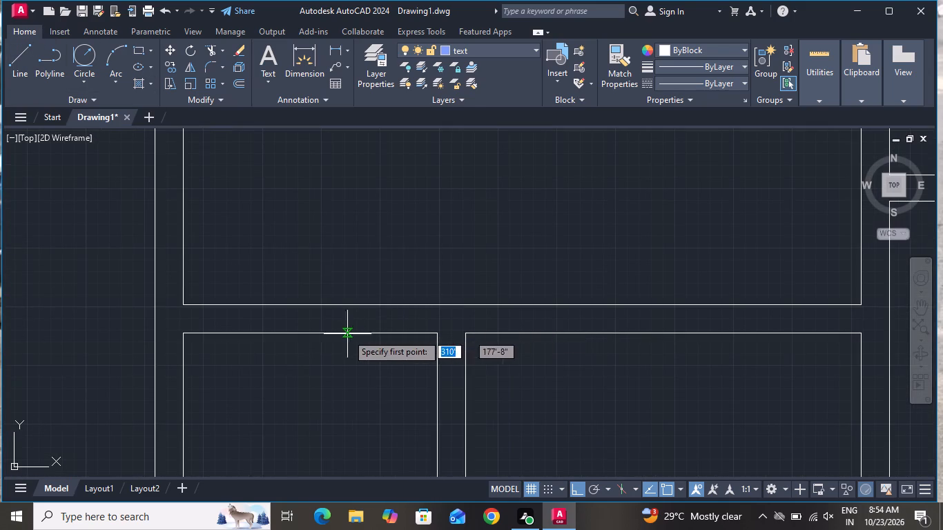
pyautogui.click(308, 331)
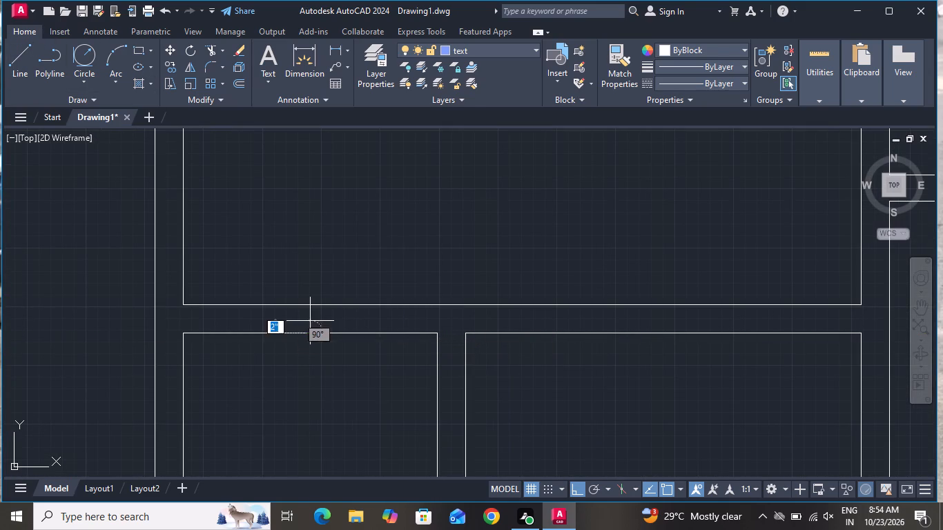
pyautogui.click(313, 306)
pyautogui.rightClick(313, 306)
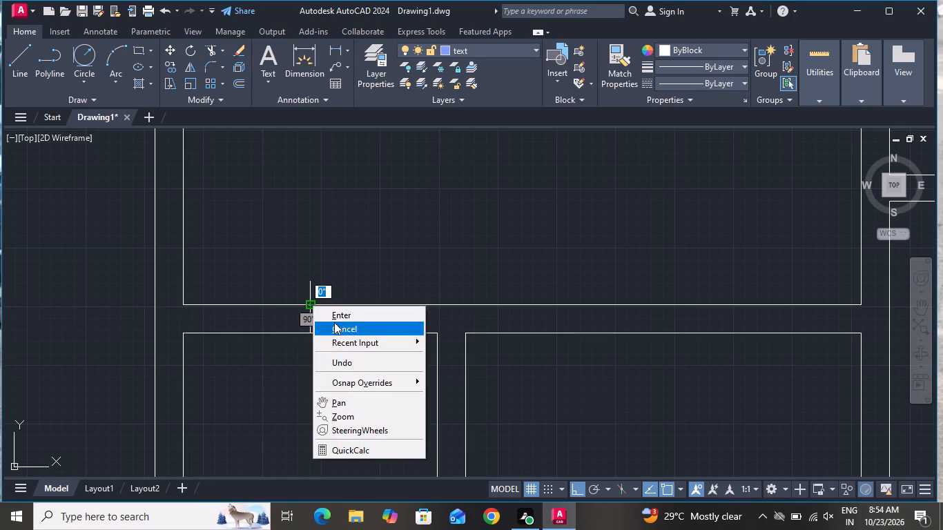
pyautogui.click(342, 321)
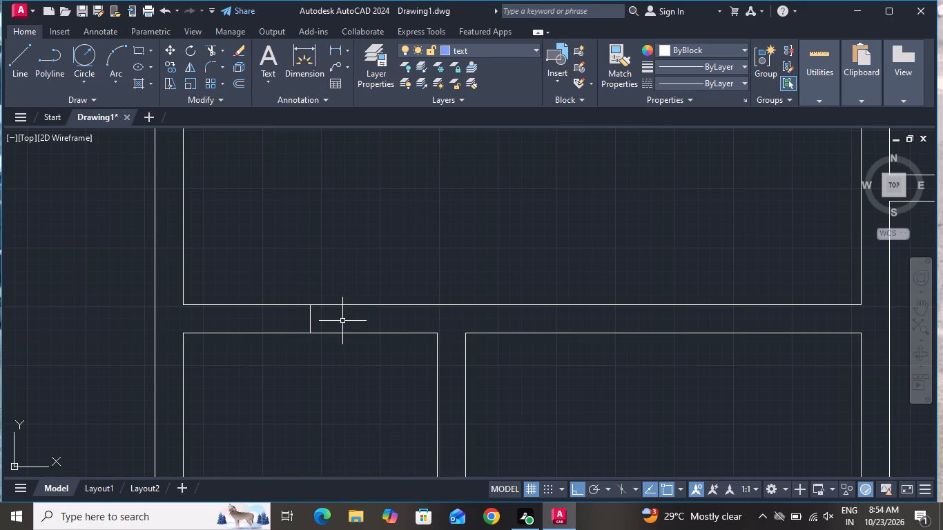
# Offset the new vertical centre line 1' to both sides to mark the window opening.
pyautogui.write('o')
pyautogui.press('space')
pyautogui.press('1')
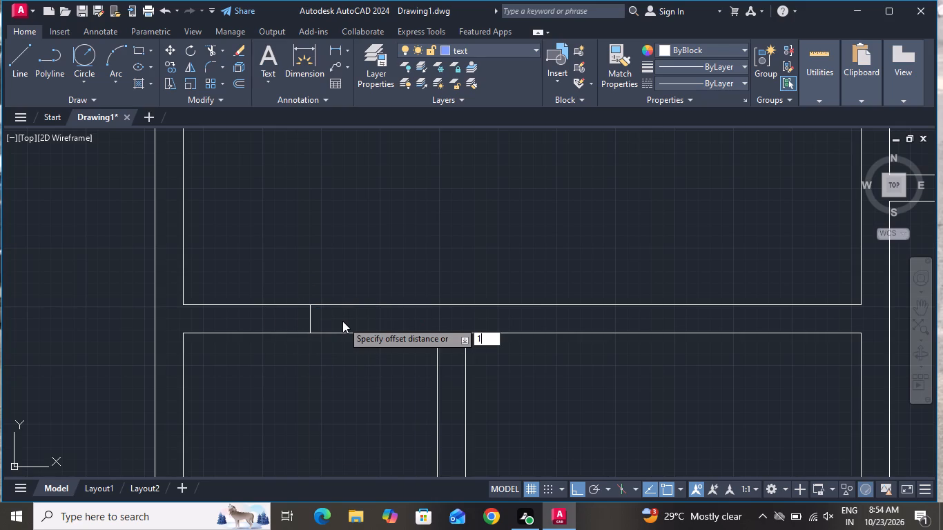
pyautogui.press("'")
pyautogui.press('Return')
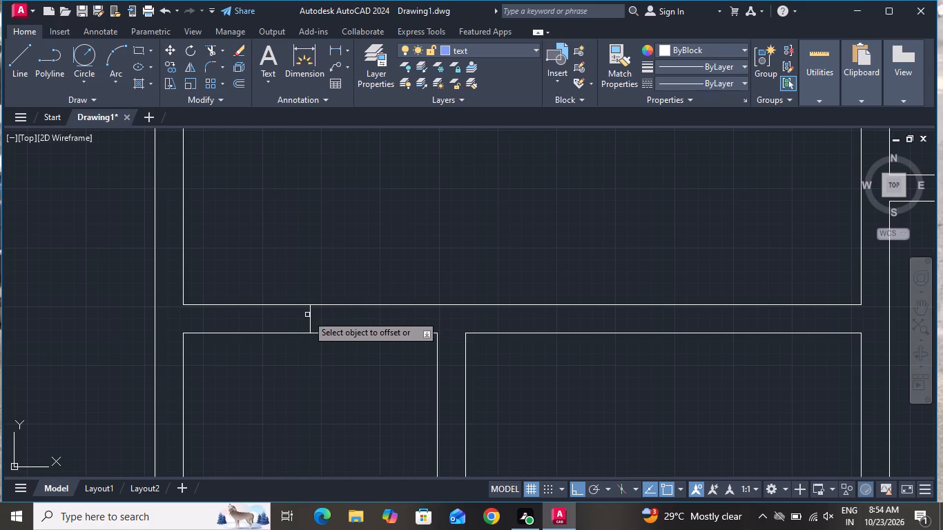
pyautogui.click(311, 313)
pyautogui.click(271, 328)
pyautogui.click(310, 319)
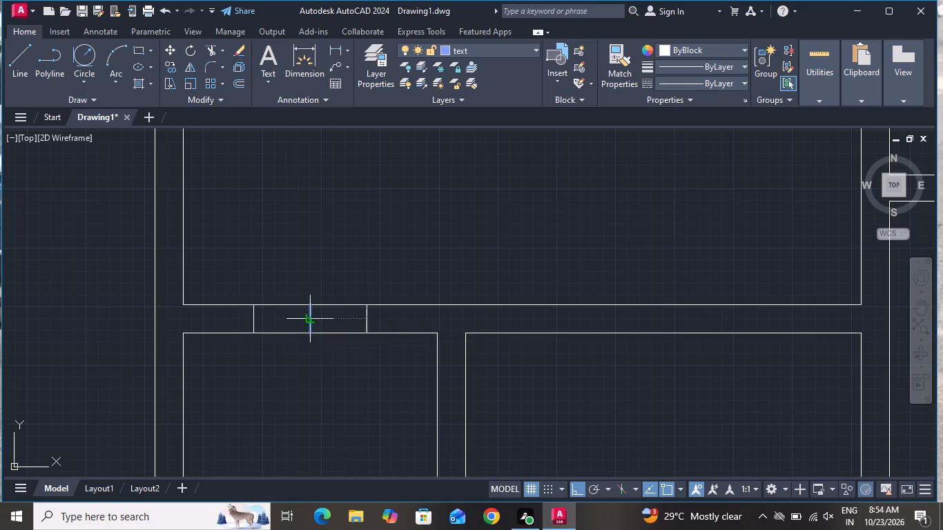
pyautogui.click(334, 320)
pyautogui.rightClick(338, 311)
pyautogui.click(349, 326)
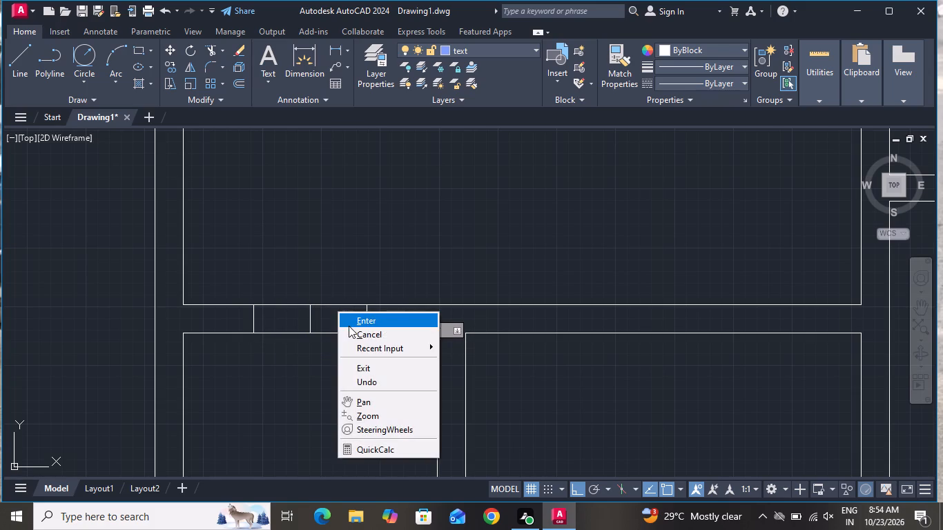
# Offset the two end lines of this window opening 2" outward to form the frame ends.
pyautogui.write('o')
pyautogui.press('space')
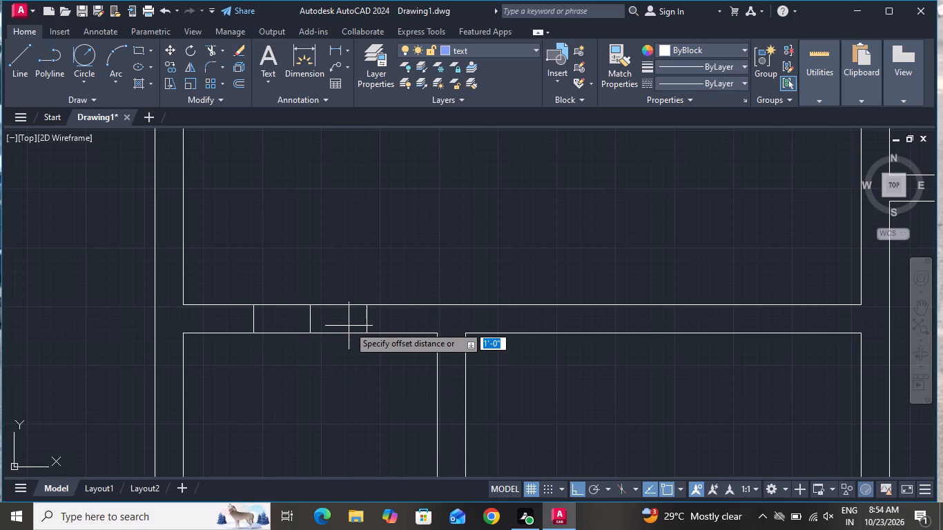
pyautogui.press('2')
pyautogui.hotkey('shift', '"')
pyautogui.press('Return')
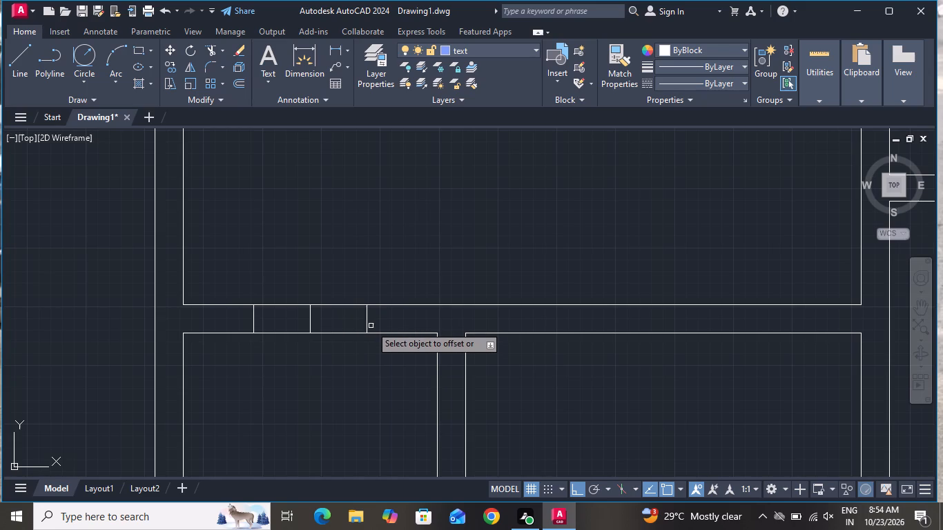
pyautogui.click(366, 330)
pyautogui.click(396, 311)
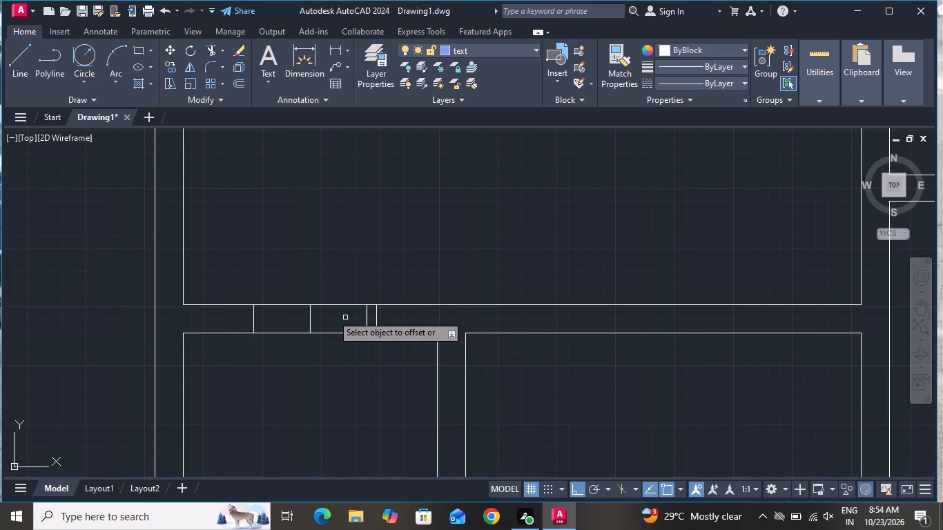
pyautogui.click(254, 319)
pyautogui.click(234, 317)
pyautogui.rightClick(234, 317)
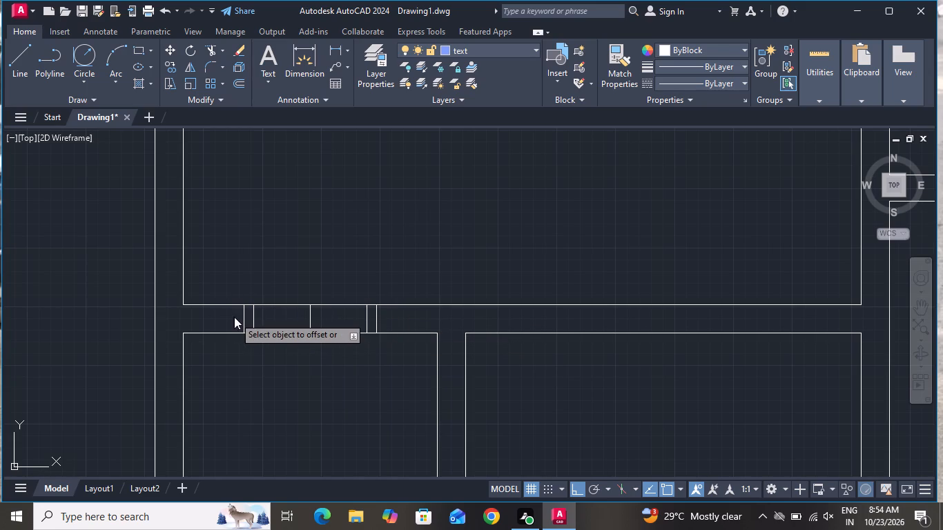
pyautogui.click(251, 333)
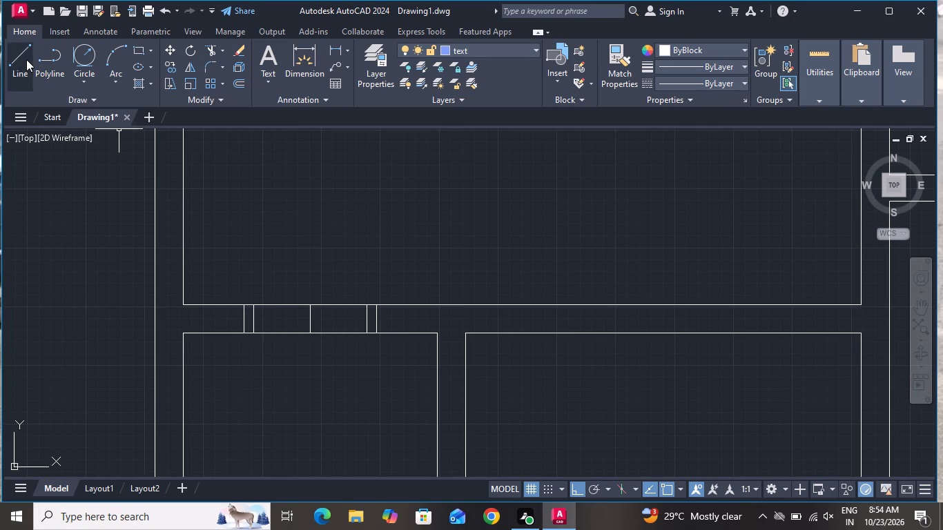
# Draw a horizontal line between the midpoints of the small window's two inner end lines.
pyautogui.click(26, 59)
pyautogui.click(254, 318)
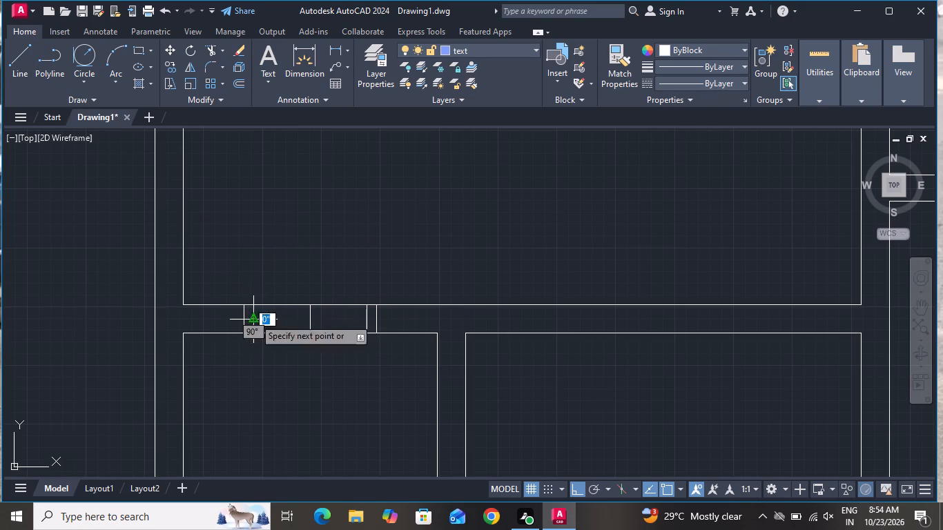
pyautogui.click(366, 316)
pyautogui.rightClick(366, 316)
pyautogui.click(385, 340)
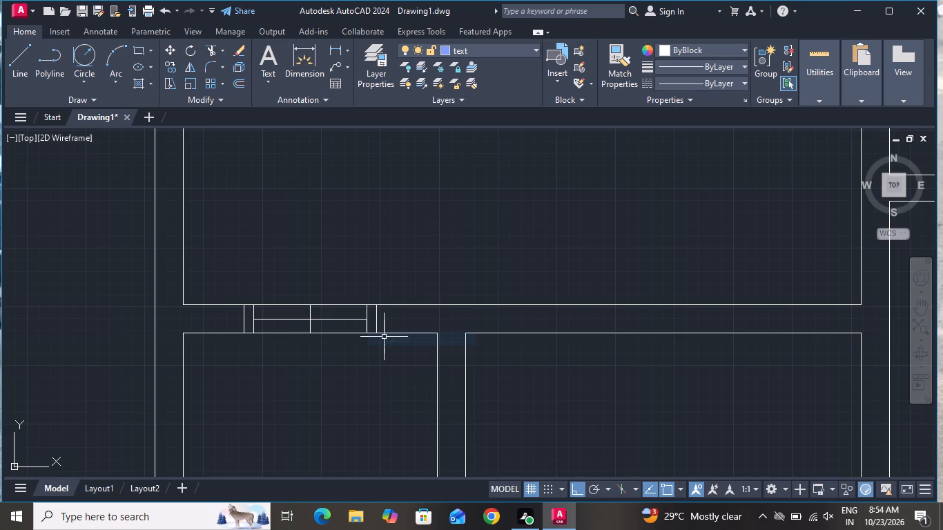
# Offset the small window's horizontal middle line 1" to both sides to form the glazing lines.
pyautogui.press('o')
pyautogui.press('space')
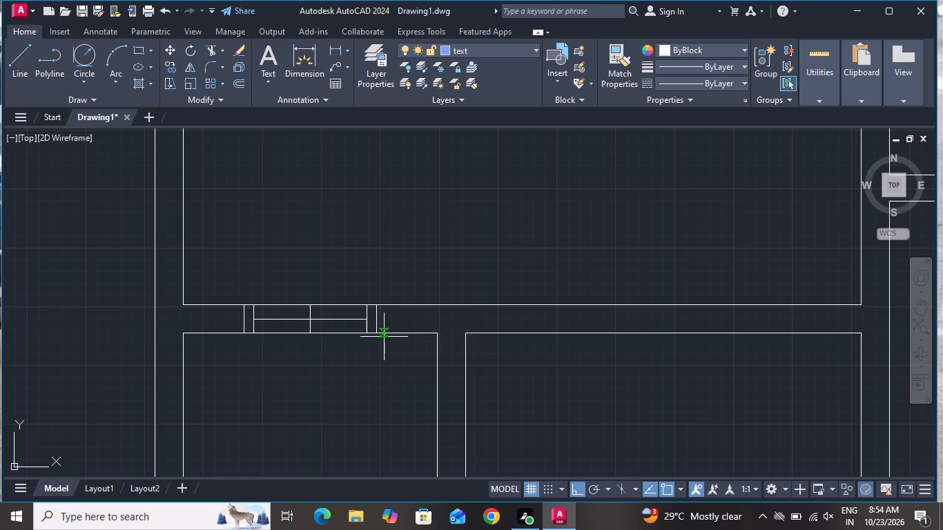
pyautogui.press('1')
pyautogui.hotkey('shift', '"')
pyautogui.press('Return')
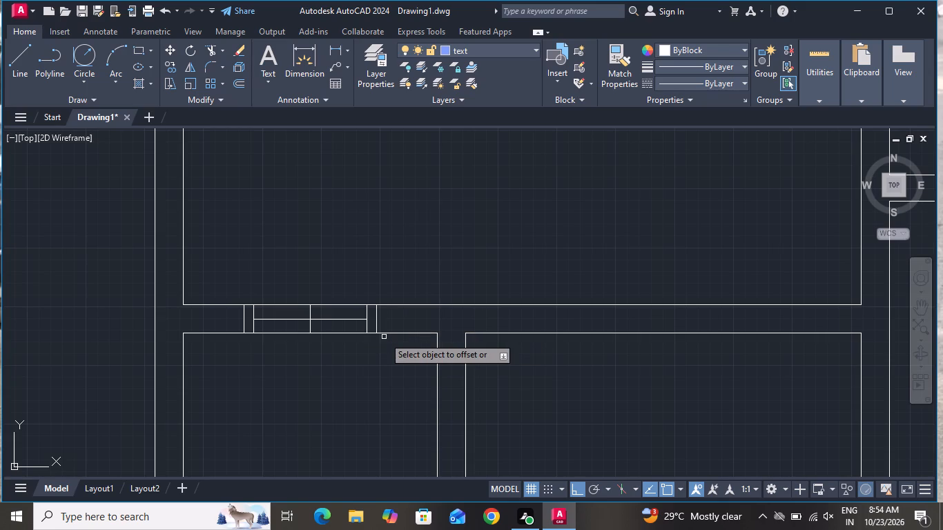
pyautogui.scroll(2, 332, 322)
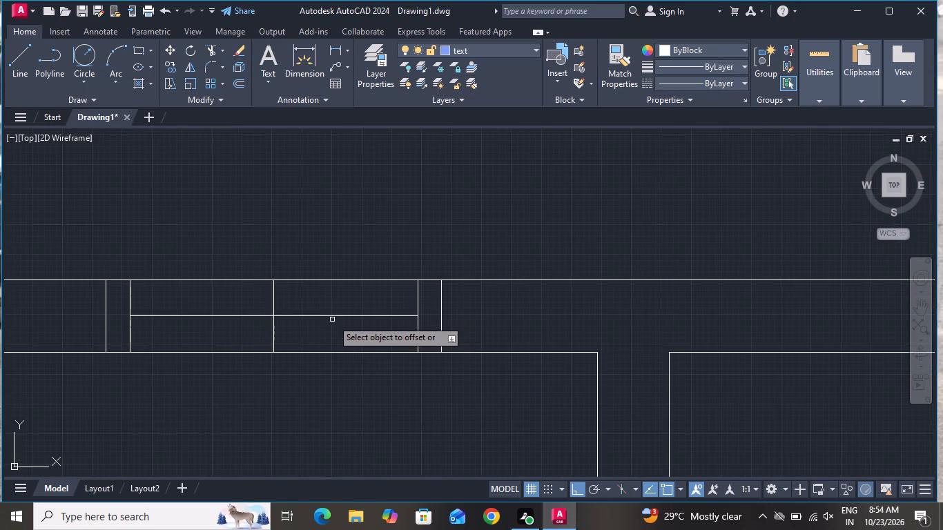
pyautogui.click(335, 317)
pyautogui.click(336, 335)
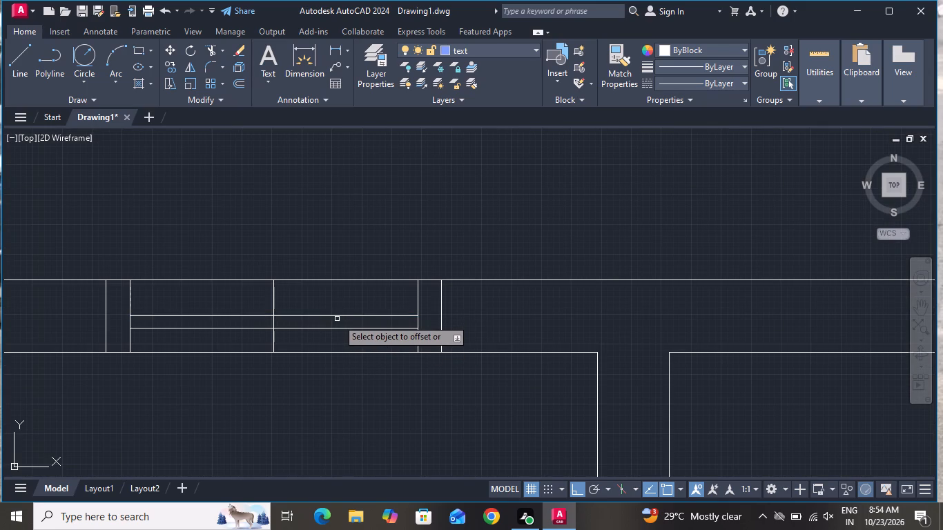
pyautogui.click(340, 315)
pyautogui.click(343, 303)
pyautogui.rightClick(343, 303)
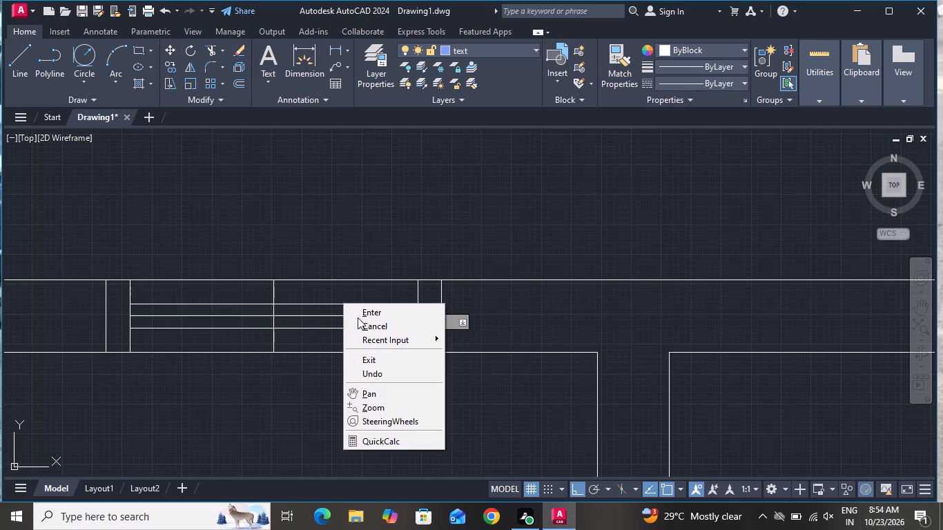
pyautogui.click(360, 320)
# Delete the small window's vertical centre line and its horizontal middle line.
pyautogui.scroll(3, 279, 309)
pyautogui.click(279, 309)
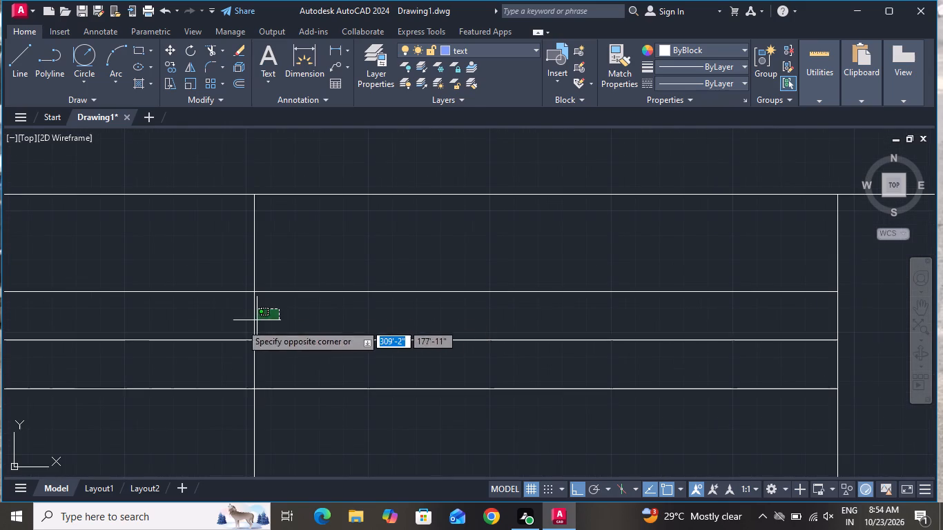
pyautogui.click(222, 362)
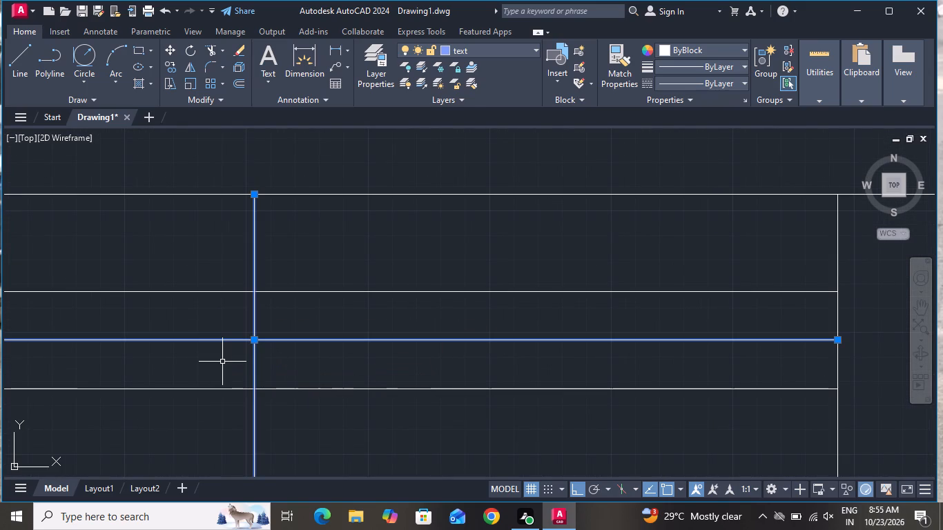
pyautogui.press('Delete')
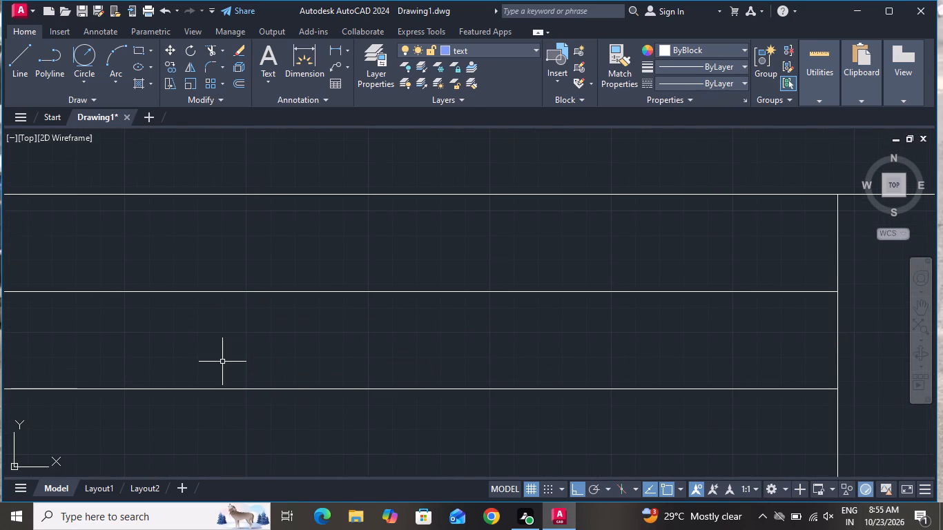
# Draw a vertical line across the upper double-line wall at the midpoint of the top-right room's upper wall line.
pyautogui.scroll(-5, 331, 345)
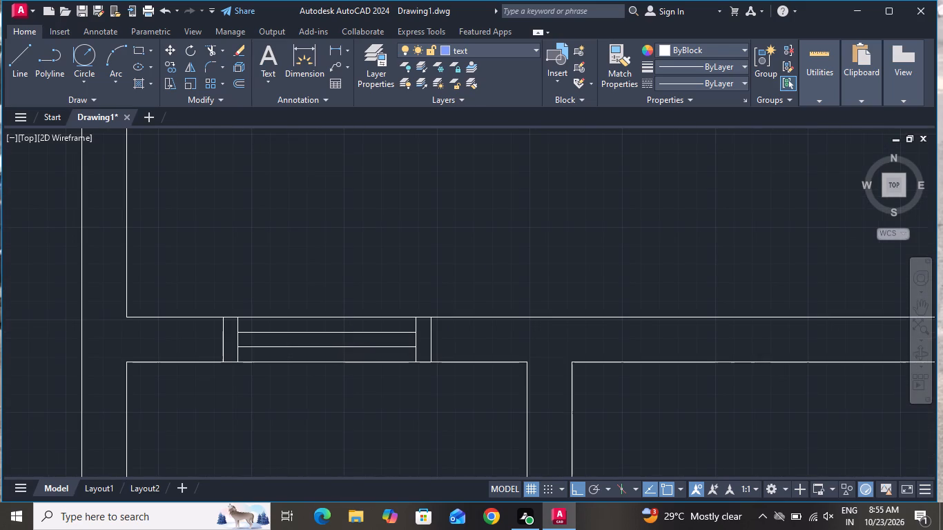
pyautogui.click(3, 52)
pyautogui.click(21, 64)
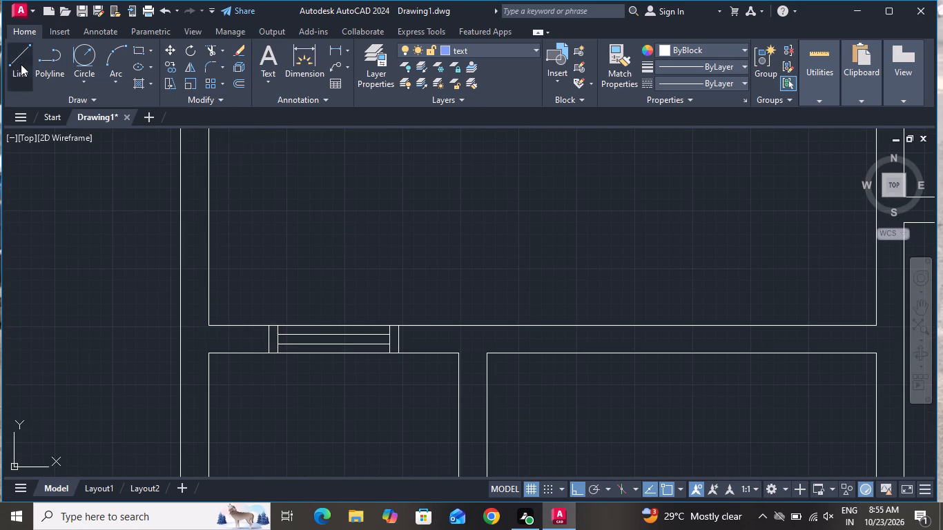
pyautogui.scroll(-3, 411, 233)
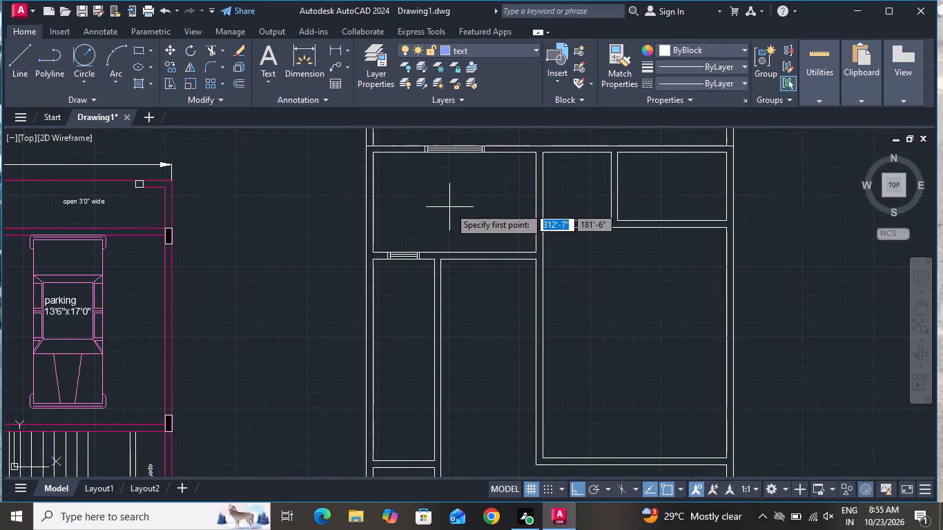
pyautogui.scroll(-1, 449, 207)
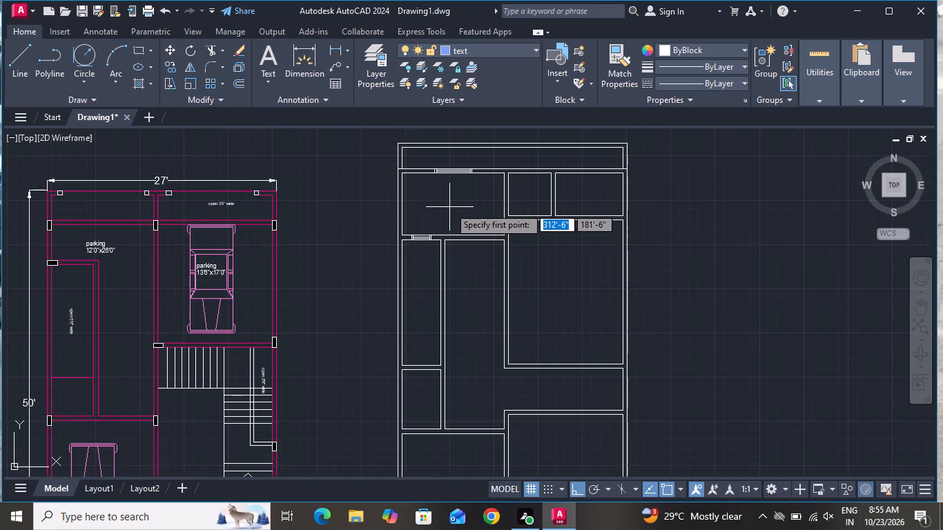
pyautogui.scroll(4, 581, 141)
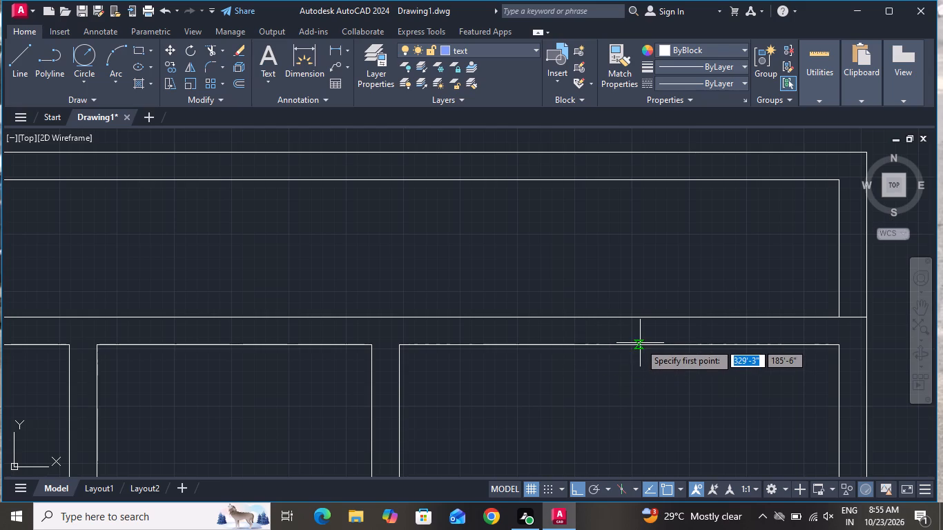
pyautogui.scroll(-2, 643, 342)
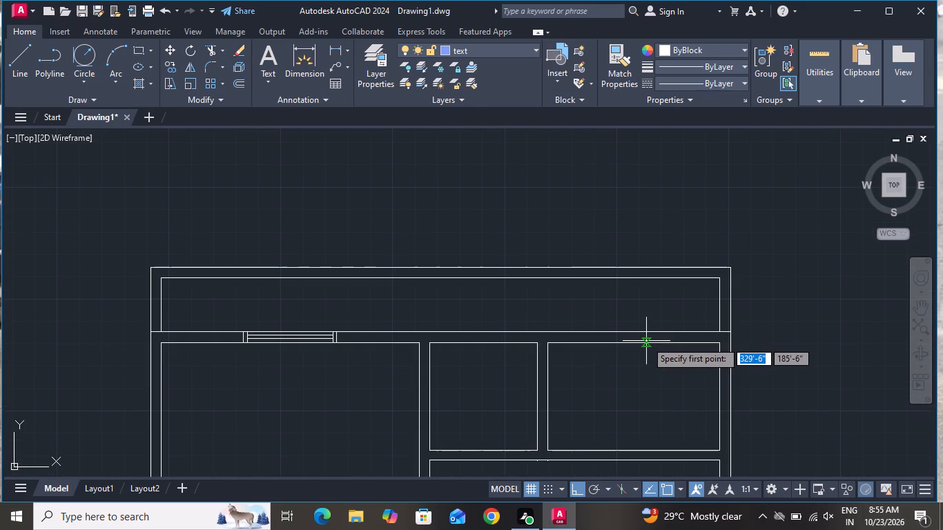
pyautogui.scroll(1, 646, 341)
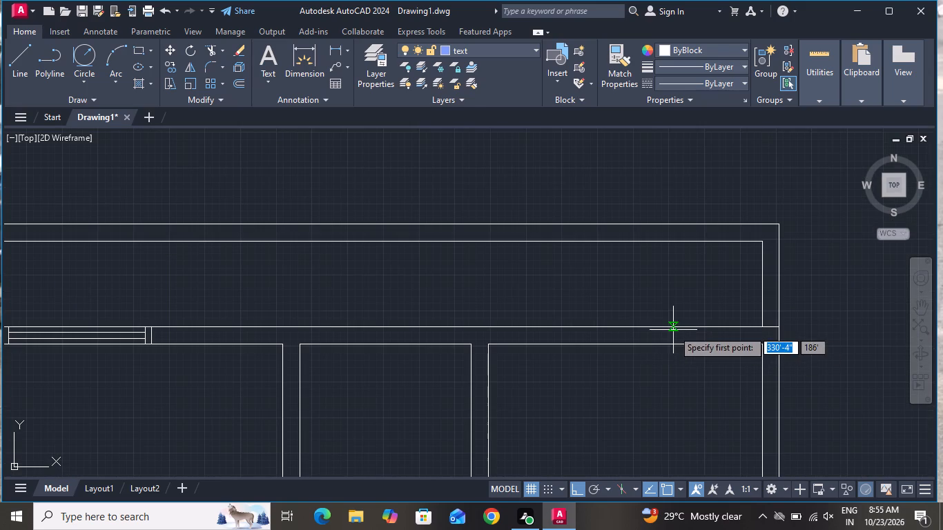
pyautogui.click(625, 346)
pyautogui.click(627, 325)
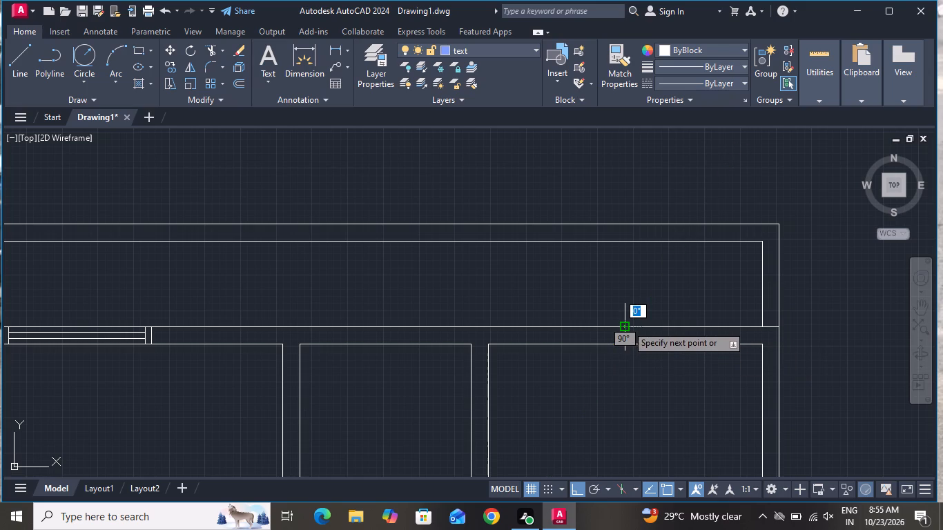
pyautogui.rightClick(627, 325)
pyautogui.click(639, 340)
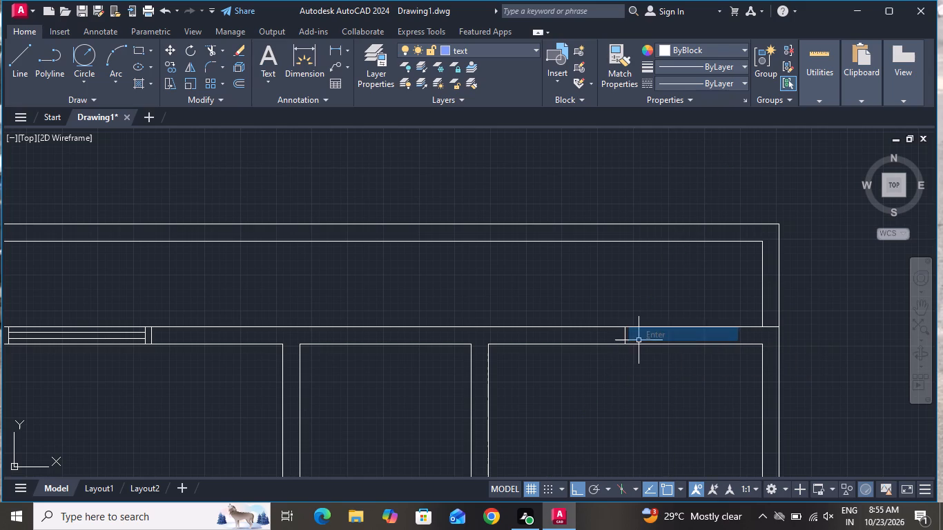
# Offset the new vertical centre line 1' to both sides to mark the ends of the window opening.
pyautogui.write('o')
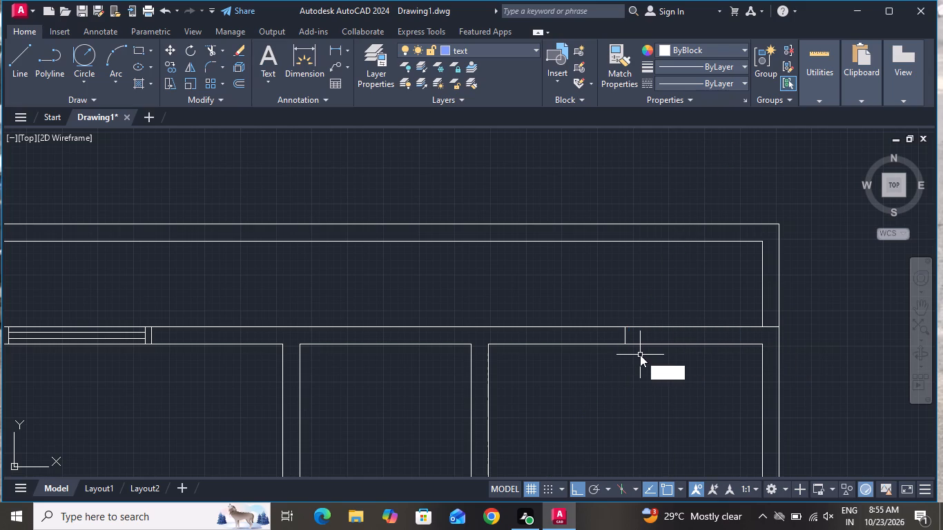
pyautogui.press('space')
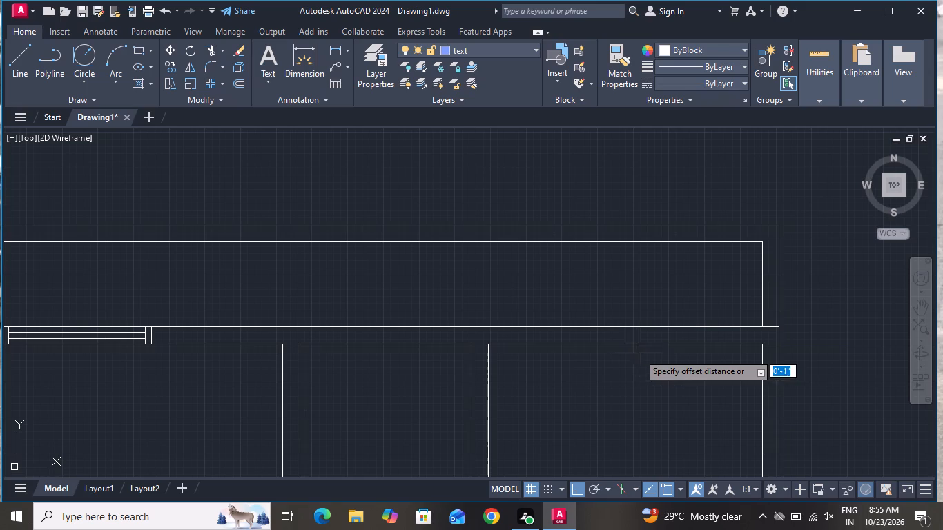
pyautogui.press('1')
pyautogui.press("'")
pyautogui.press('Return')
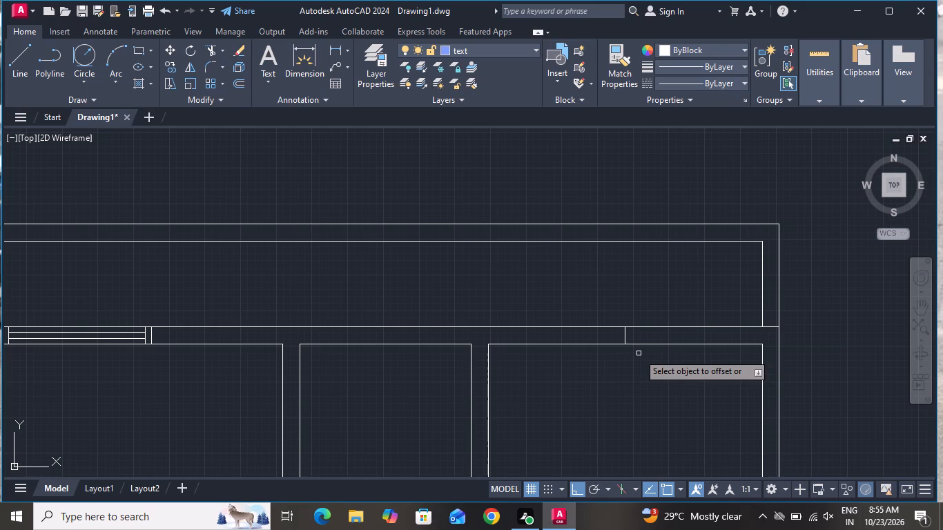
pyautogui.click(624, 335)
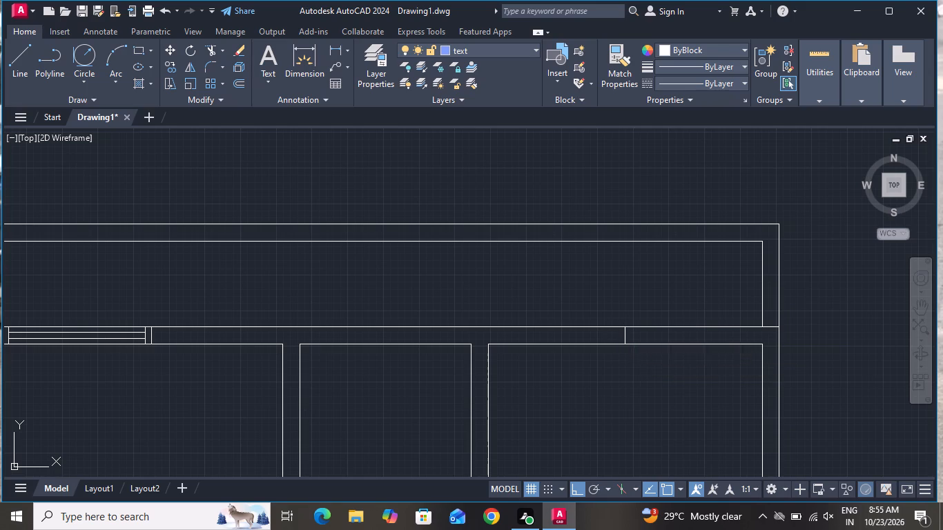
pyautogui.click(601, 339)
pyautogui.click(624, 337)
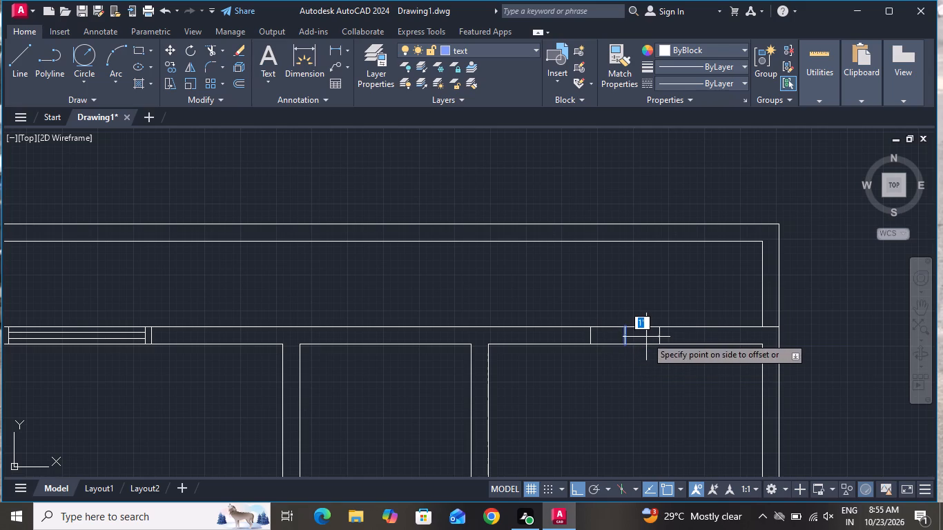
pyautogui.click(646, 337)
pyautogui.rightClick(634, 363)
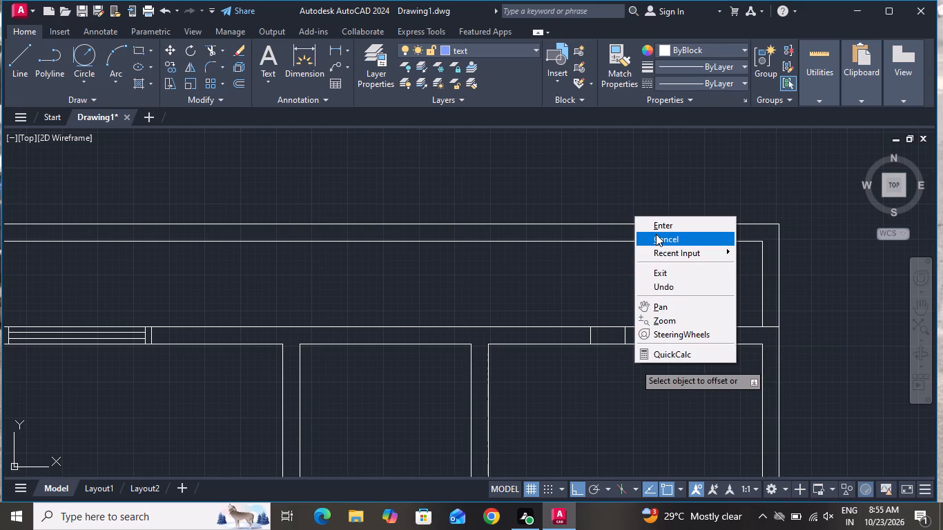
pyautogui.click(656, 234)
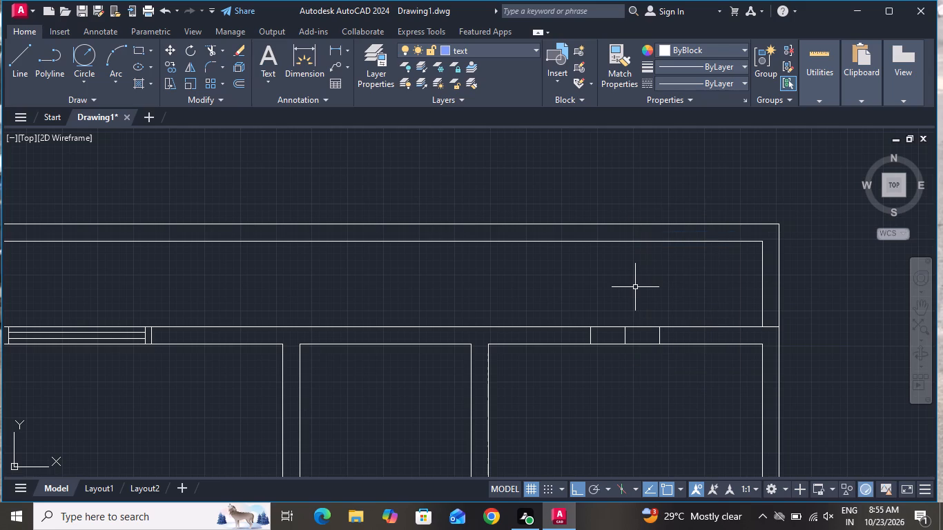
# Offset the two end lines of the top-right room's window opening 2" outward to form the frame ends.
pyautogui.write('o')
pyautogui.press('space')
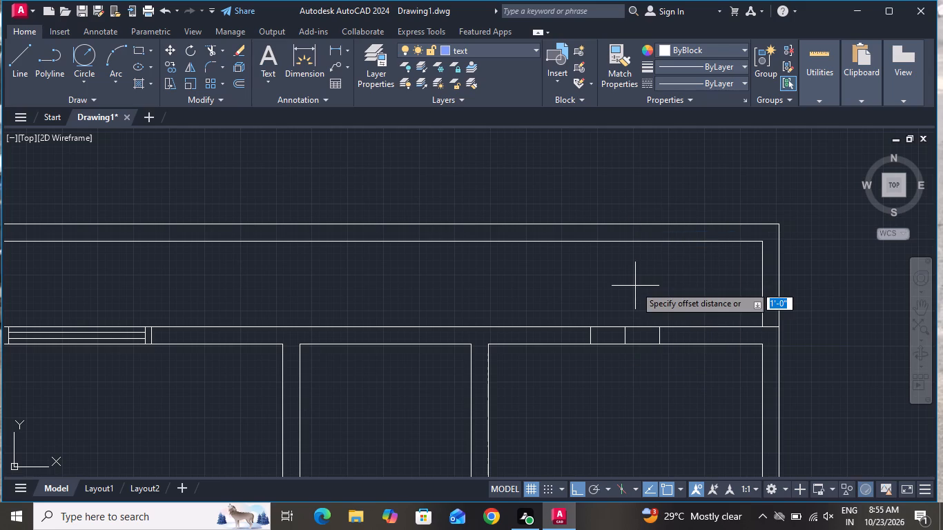
pyautogui.press('2')
pyautogui.hotkey('shift', '"')
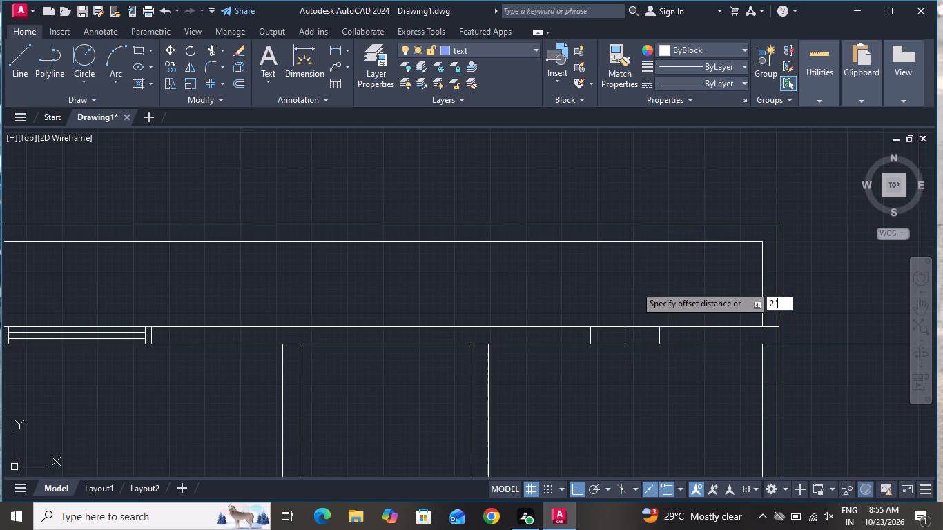
pyautogui.press('Return')
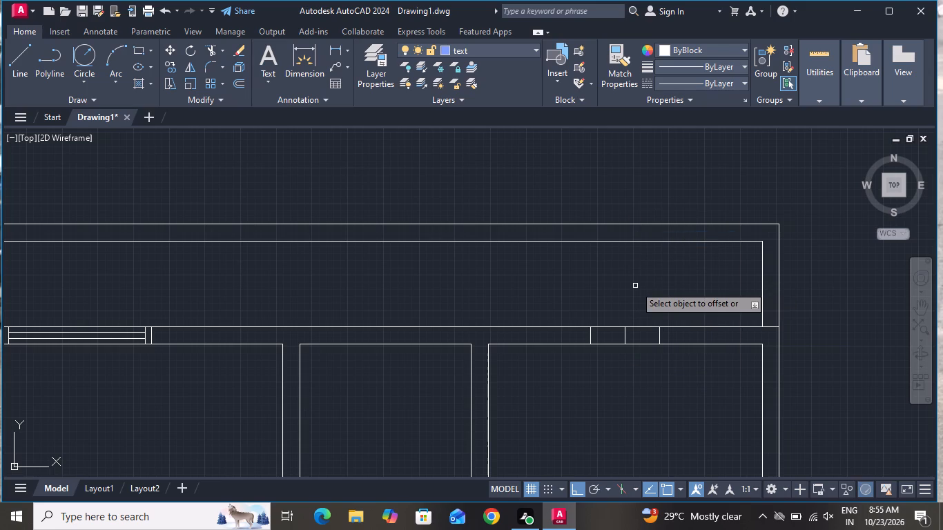
pyautogui.scroll(1, 574, 334)
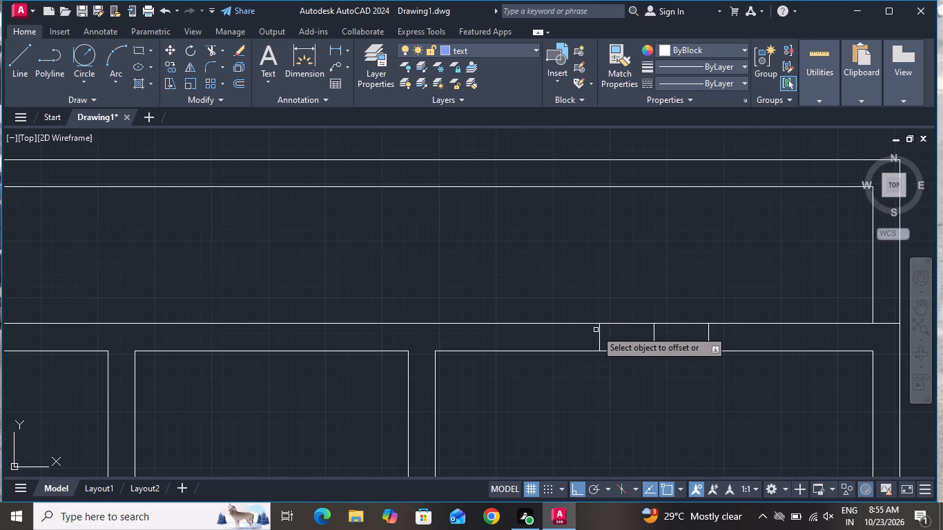
pyautogui.click(600, 333)
pyautogui.click(544, 340)
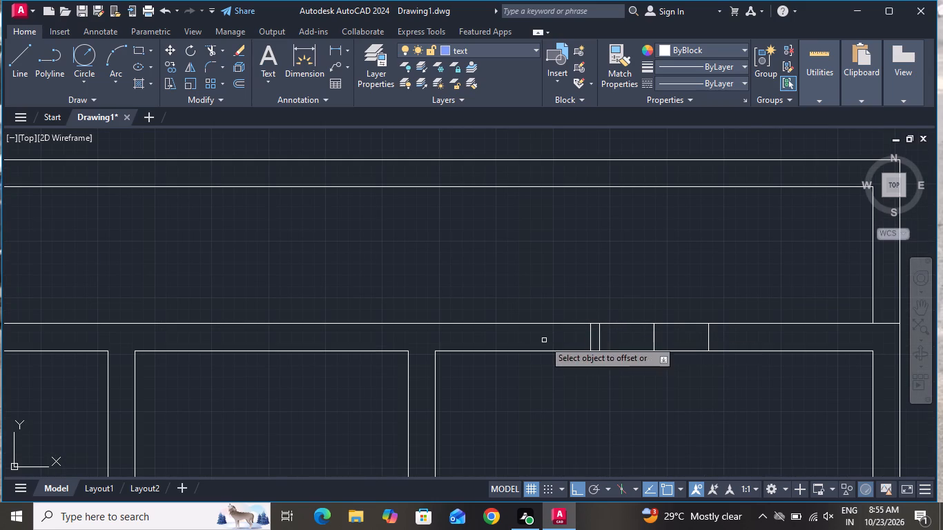
pyautogui.click(707, 336)
pyautogui.click(735, 333)
pyautogui.rightClick(663, 399)
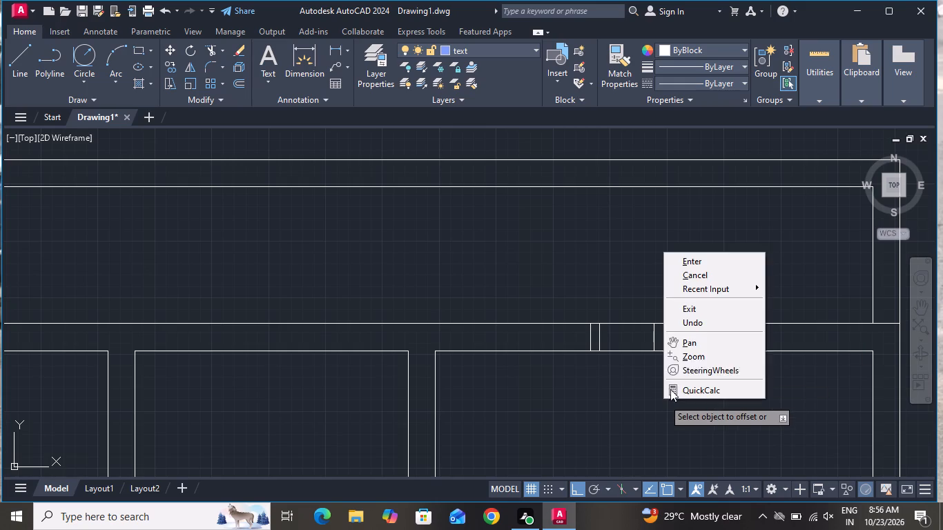
pyautogui.click(698, 268)
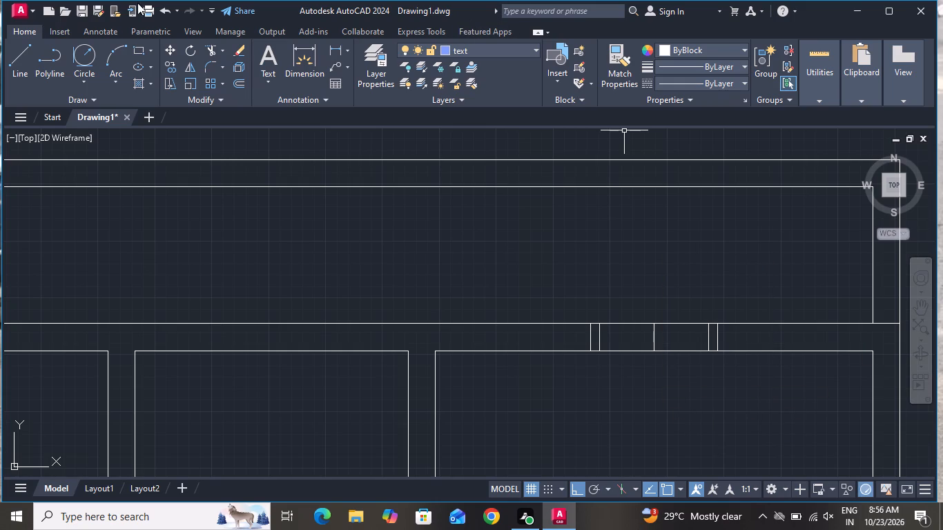
# Draw a horizontal line between the midpoints of the two inner end lines of the top-right room's window.
pyautogui.click(16, 54)
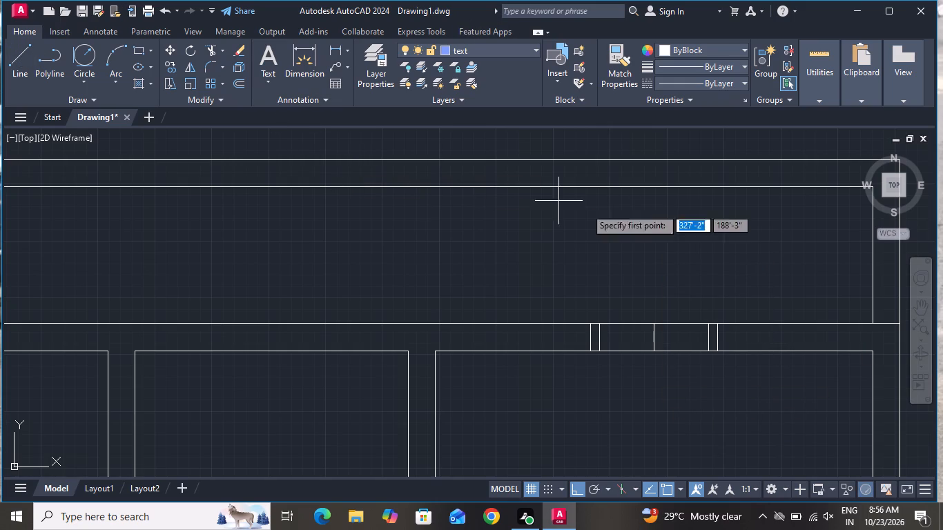
pyautogui.scroll(1, 607, 371)
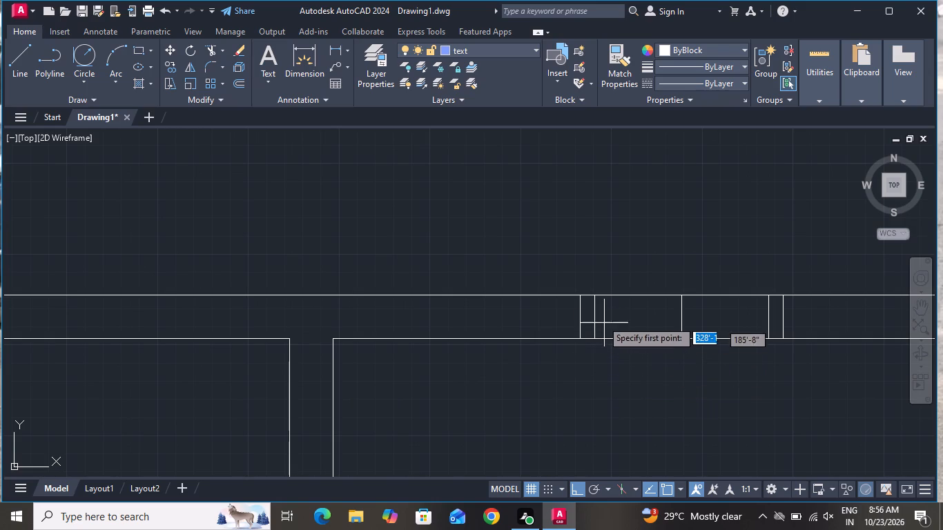
pyautogui.click(595, 317)
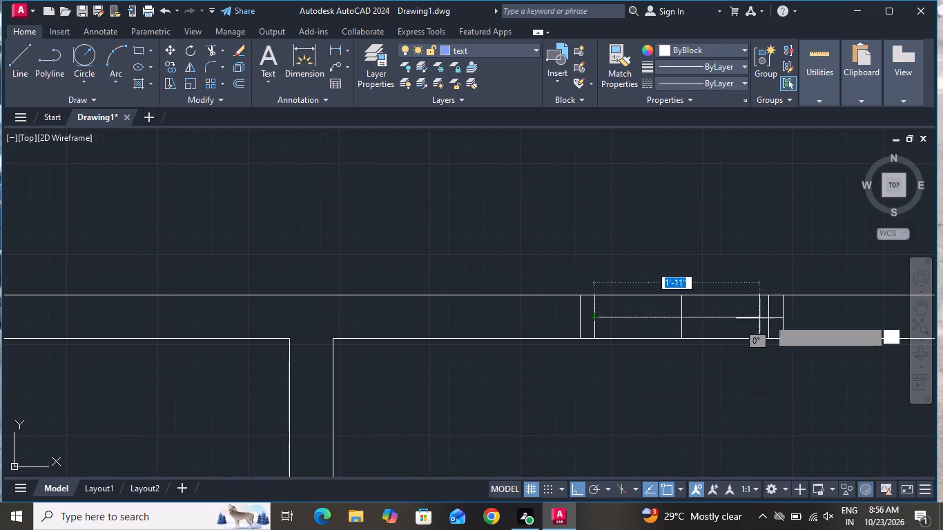
pyautogui.click(765, 318)
pyautogui.rightClick(765, 318)
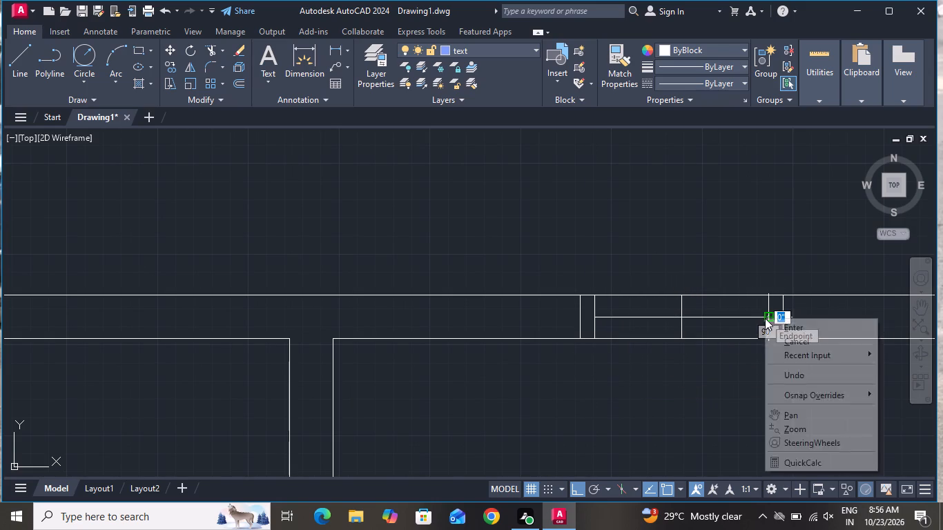
pyautogui.click(775, 342)
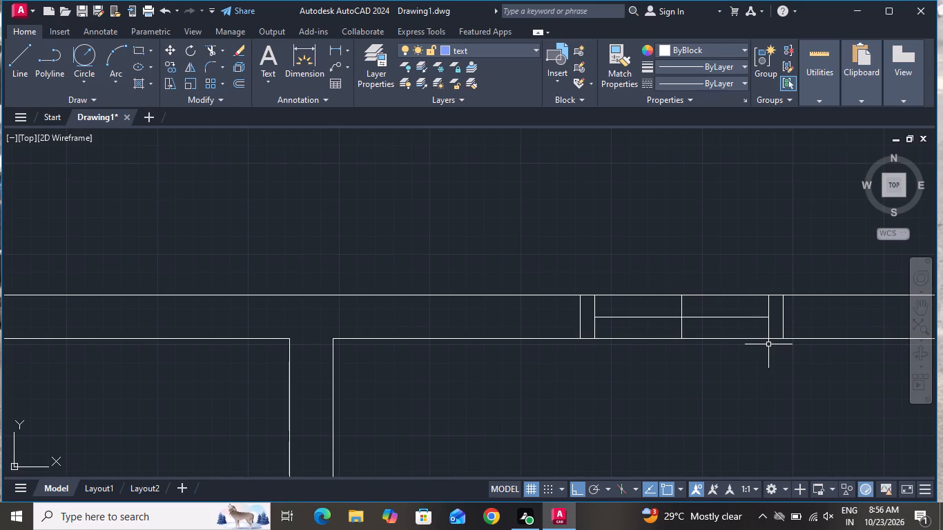
# Offset this window's horizontal middle line 1" to both sides to form the glazing lines.
pyautogui.write('o')
pyautogui.press('space')
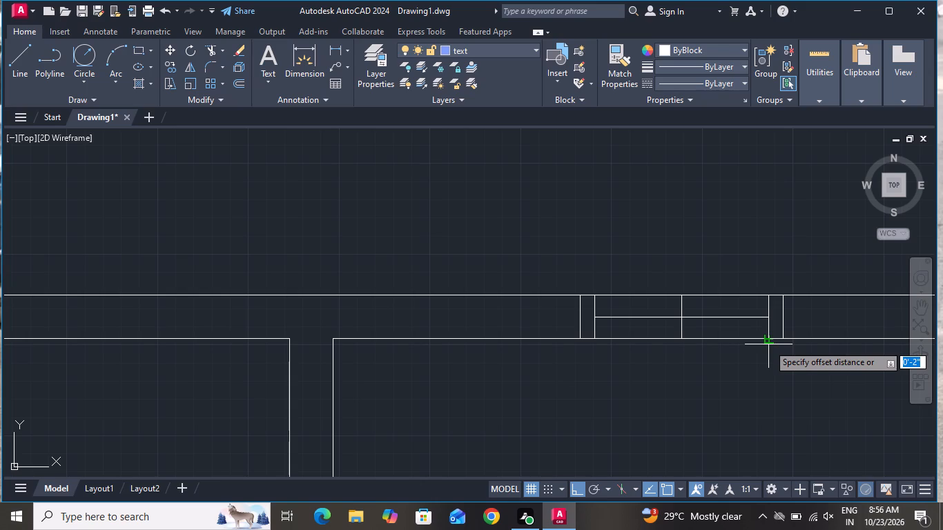
pyautogui.press('1')
pyautogui.hotkey('shift', '"')
pyautogui.press('Return')
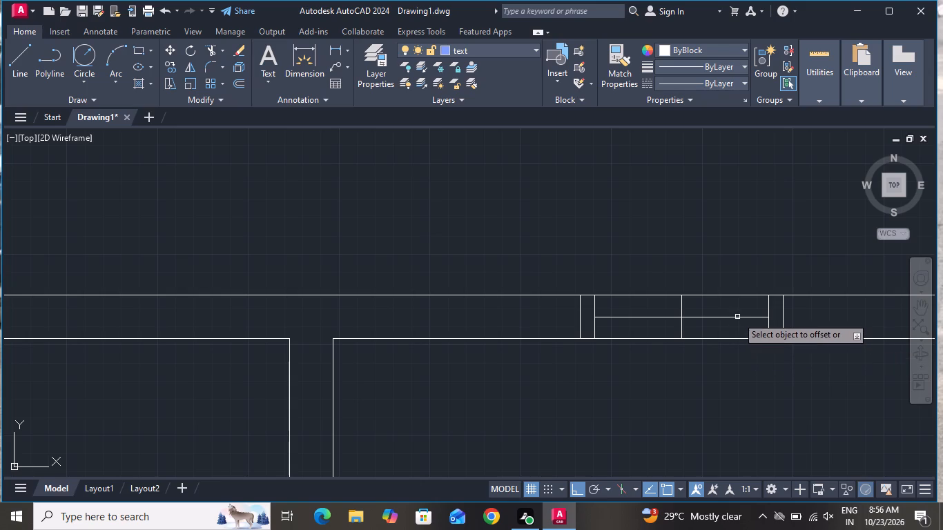
pyautogui.click(738, 316)
pyautogui.click(748, 333)
pyautogui.click(748, 318)
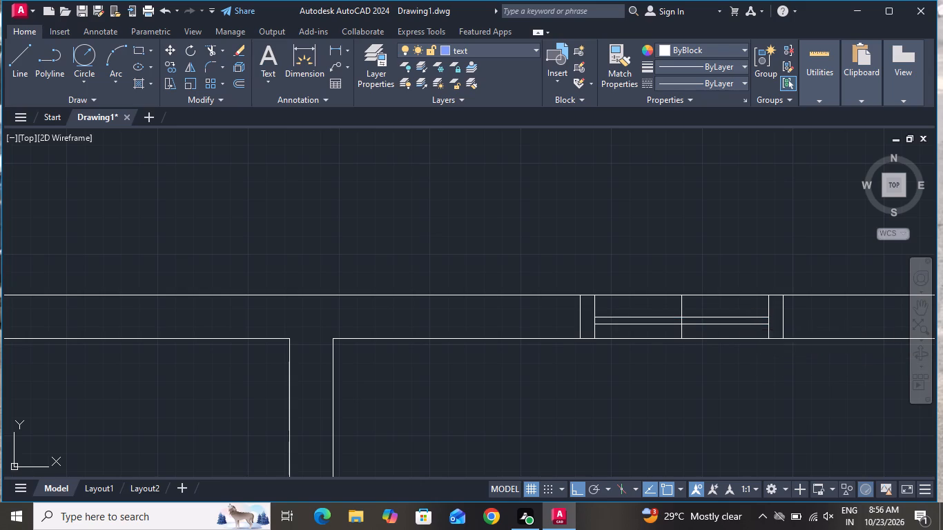
pyautogui.click(746, 298)
pyautogui.rightClick(723, 357)
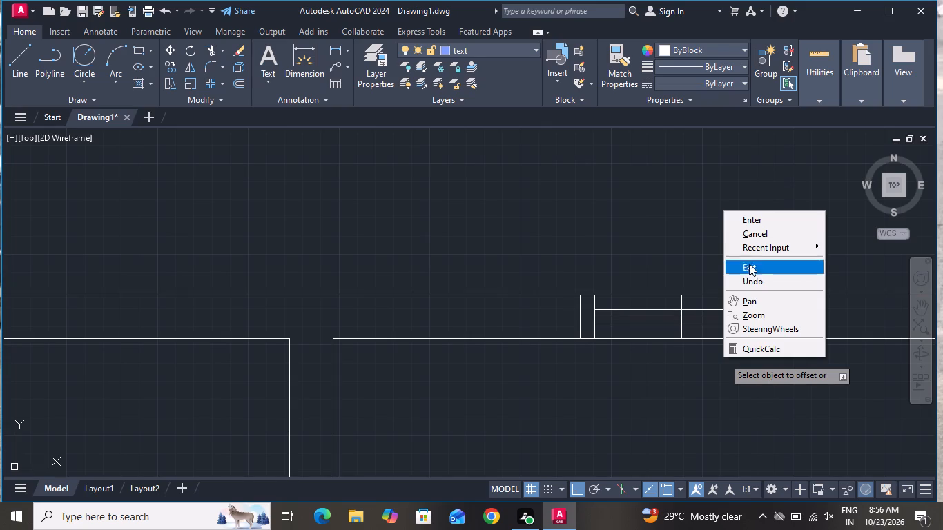
pyautogui.click(753, 237)
# Delete the vertical centre line and the horizontal middle line of the top-right room's window.
pyautogui.scroll(3, 678, 311)
pyautogui.click(703, 320)
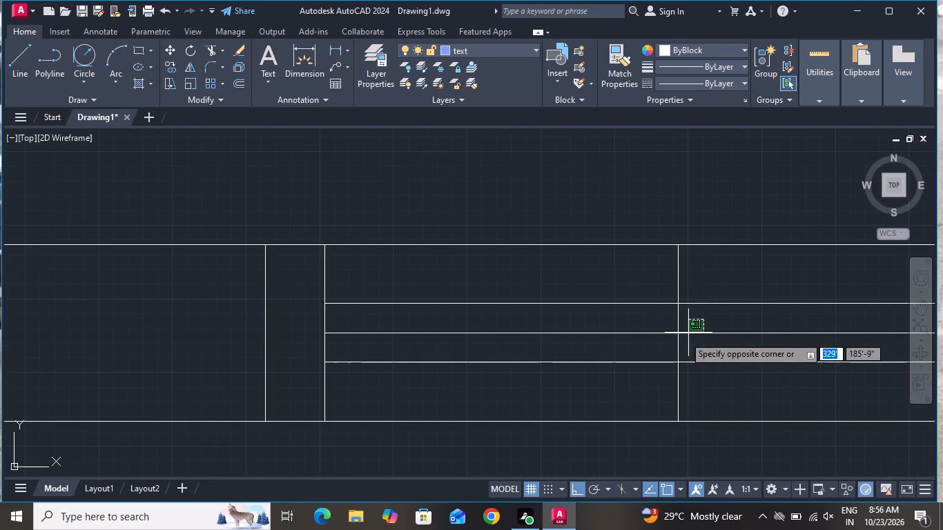
pyautogui.click(650, 354)
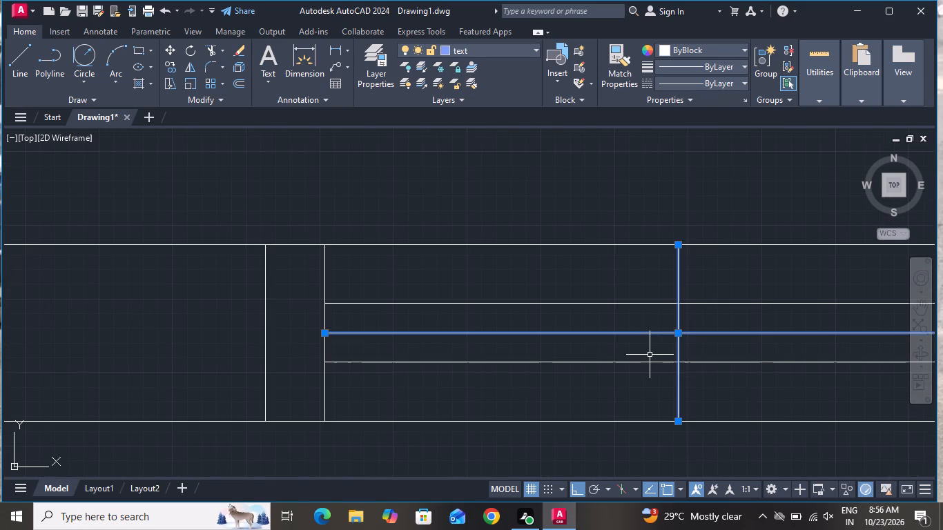
pyautogui.press('Delete')
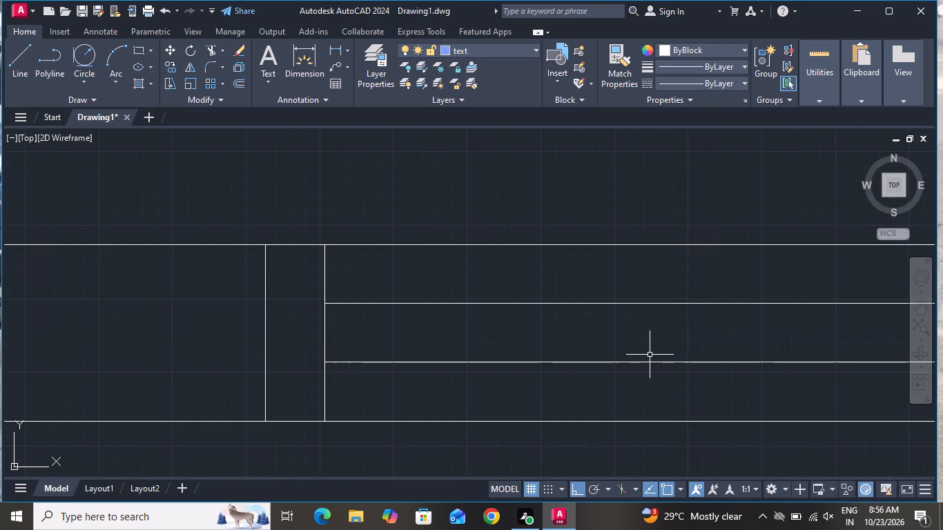
# Draw a horizontal line across the vertical wall between the narrow left room and the adjacent middle room, at the wall's midpoint.
pyautogui.scroll(-4, 650, 355)
pyautogui.scroll(-3, 659, 273)
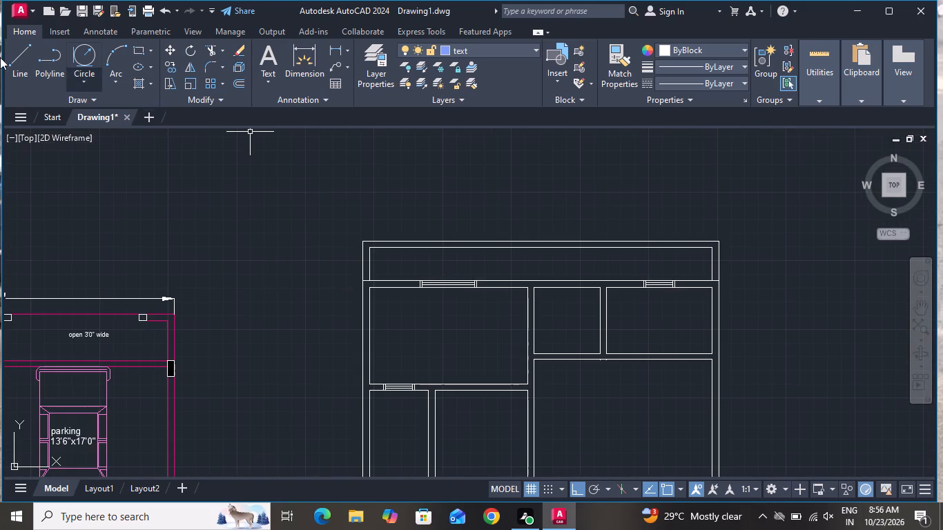
pyautogui.click(21, 53)
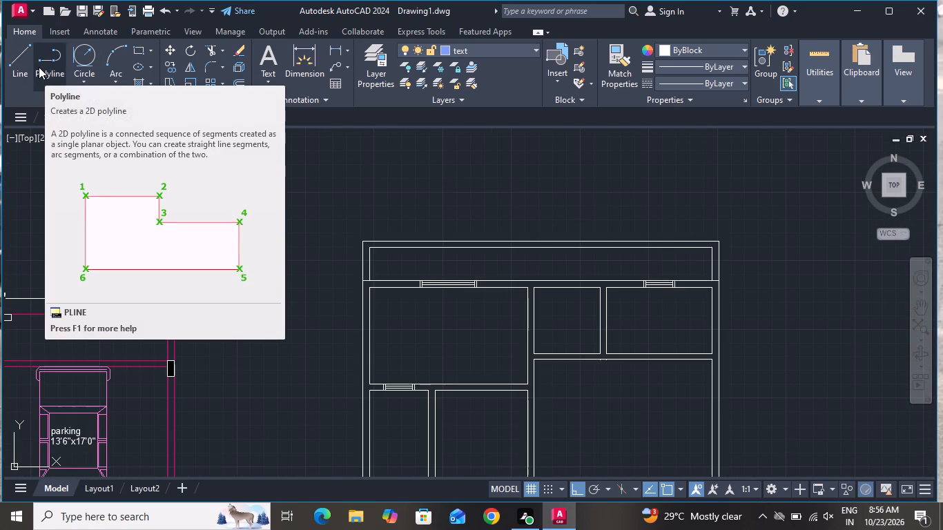
pyautogui.scroll(-1, 95, 86)
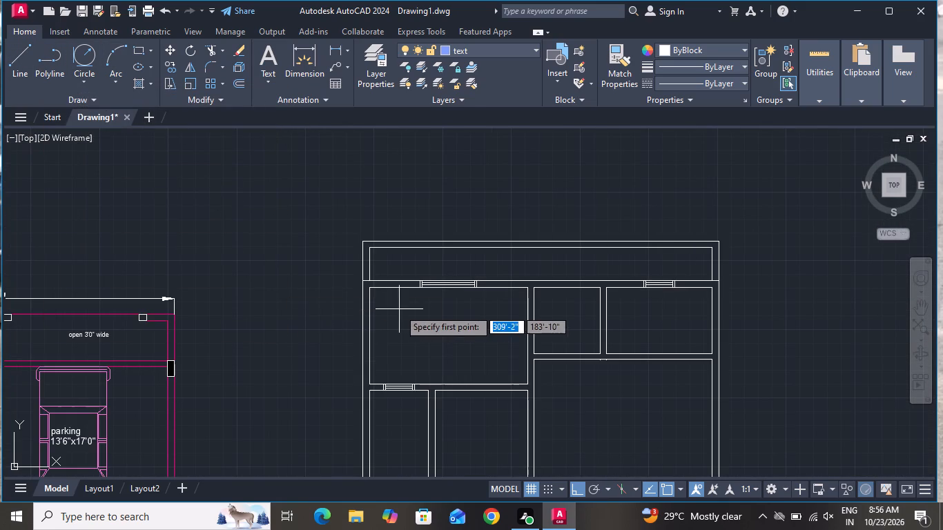
pyautogui.scroll(-1, 409, 306)
pyautogui.scroll(-1, 449, 371)
pyautogui.scroll(1, 431, 420)
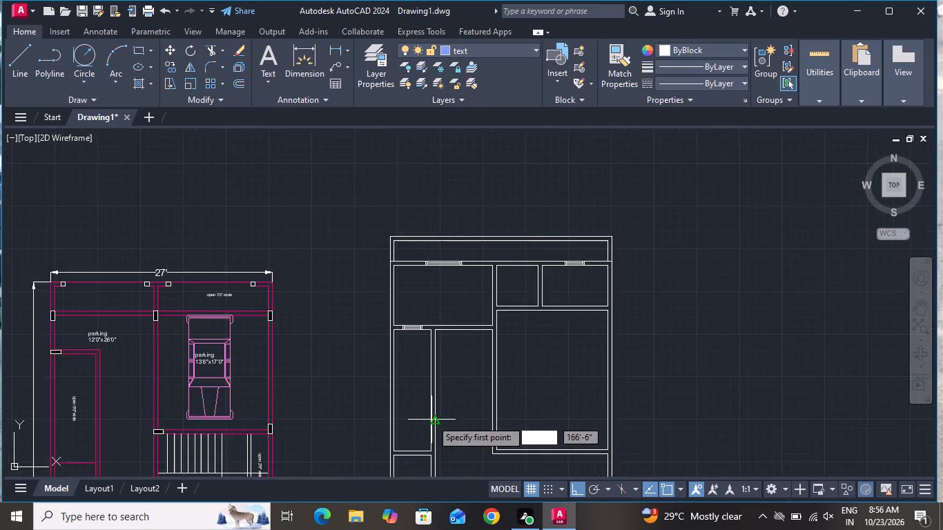
pyautogui.scroll(2, 431, 420)
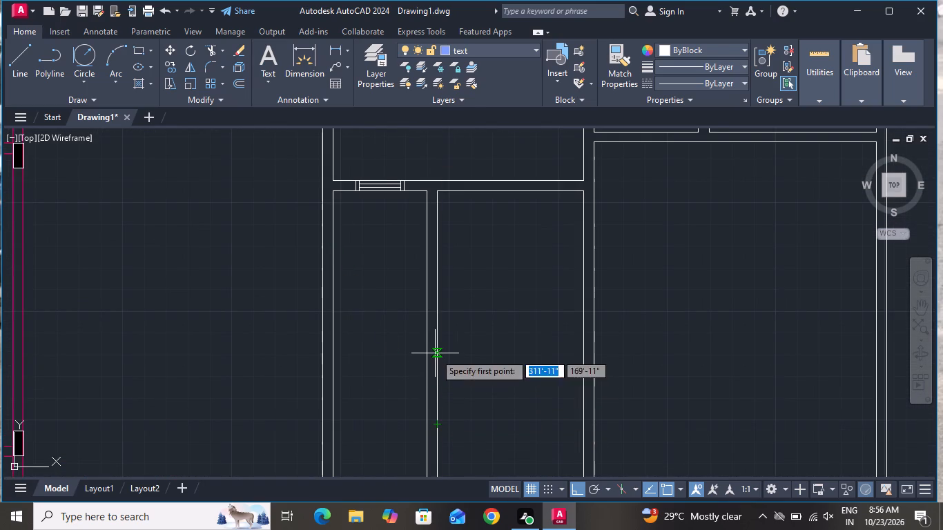
pyautogui.scroll(-2, 478, 300)
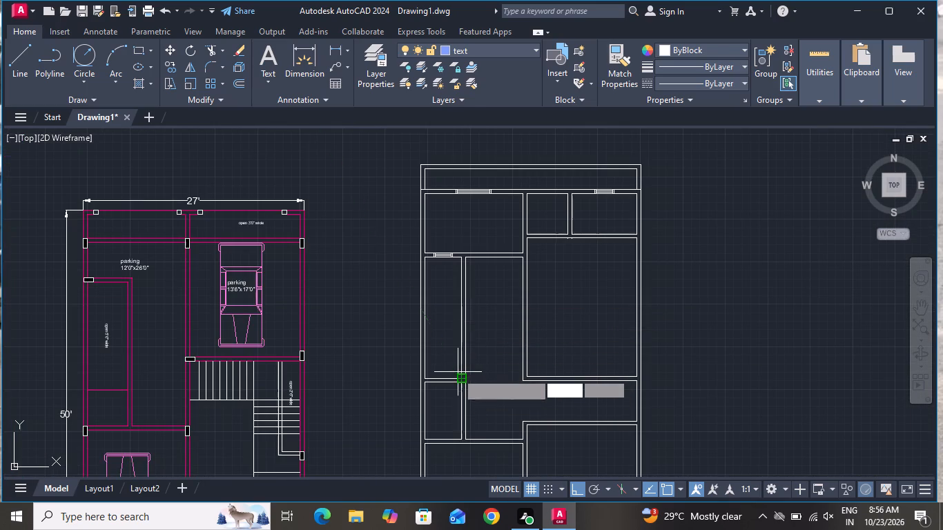
pyautogui.click(460, 318)
pyautogui.scroll(4, 465, 319)
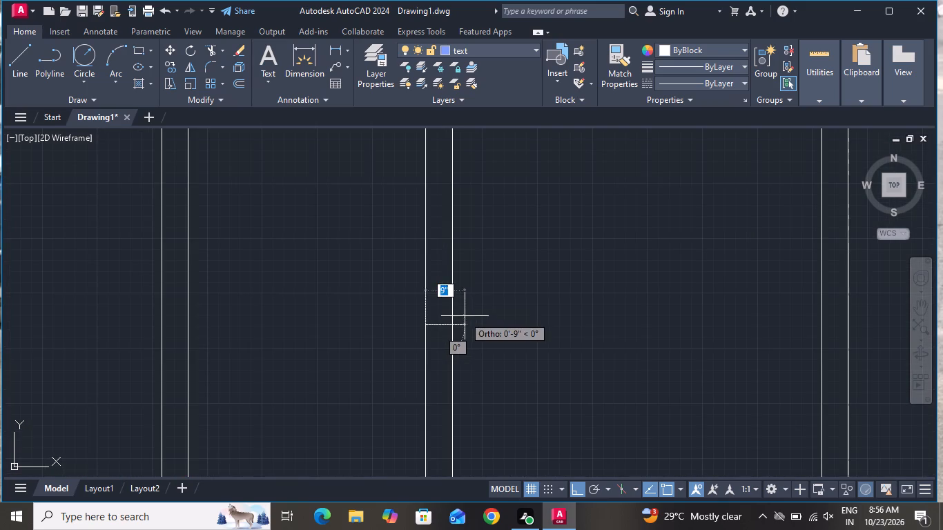
pyautogui.click(455, 323)
pyautogui.rightClick(455, 324)
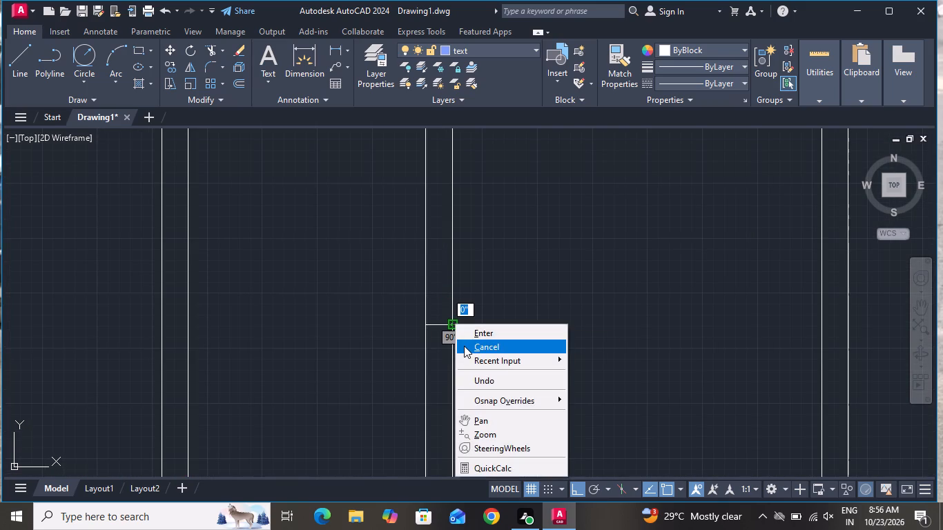
pyautogui.click(464, 346)
# Offset this short wall-crossing line 2' upward and downward to form the ends of the window opening.
pyautogui.press('o')
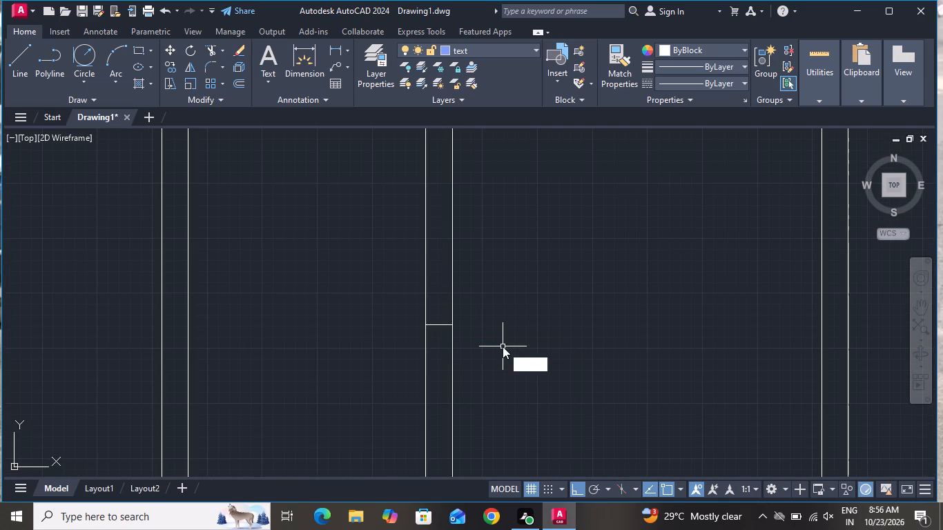
pyautogui.press('space')
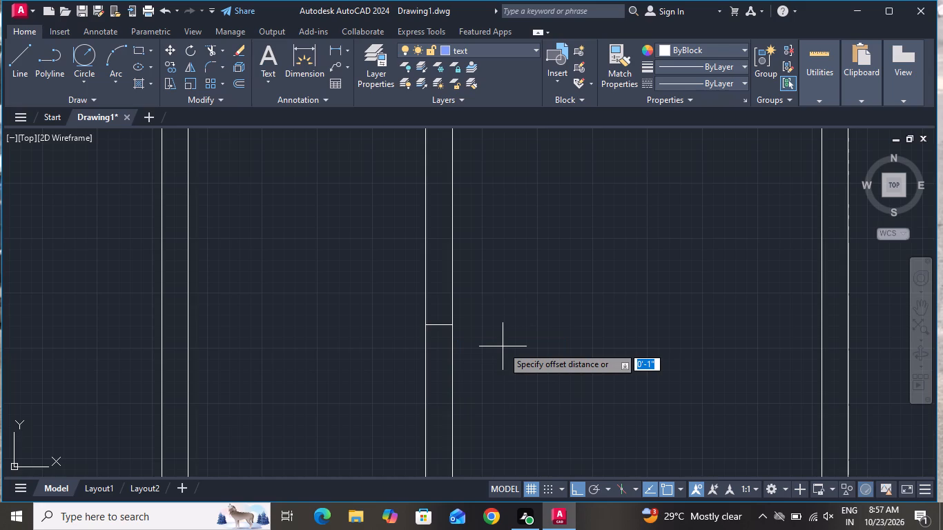
pyautogui.write("2'")
pyautogui.press('Return')
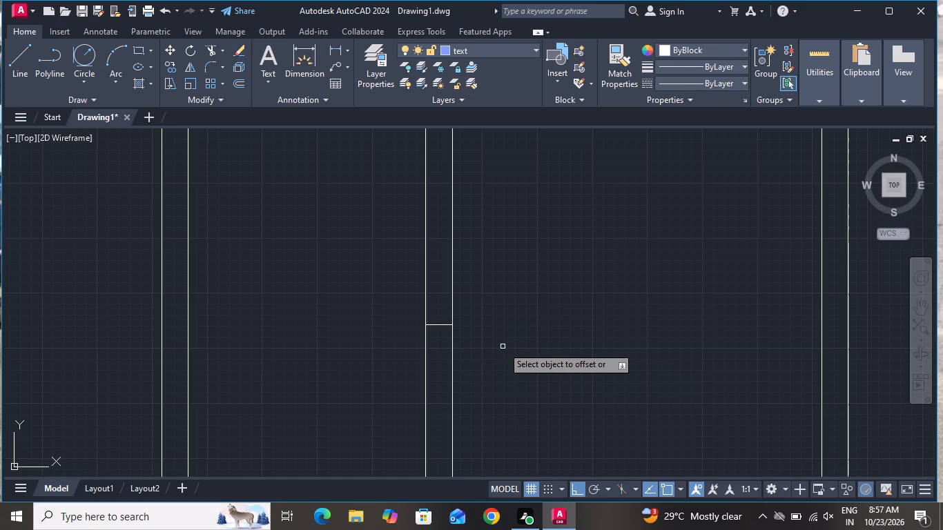
pyautogui.click(440, 323)
pyautogui.click(435, 284)
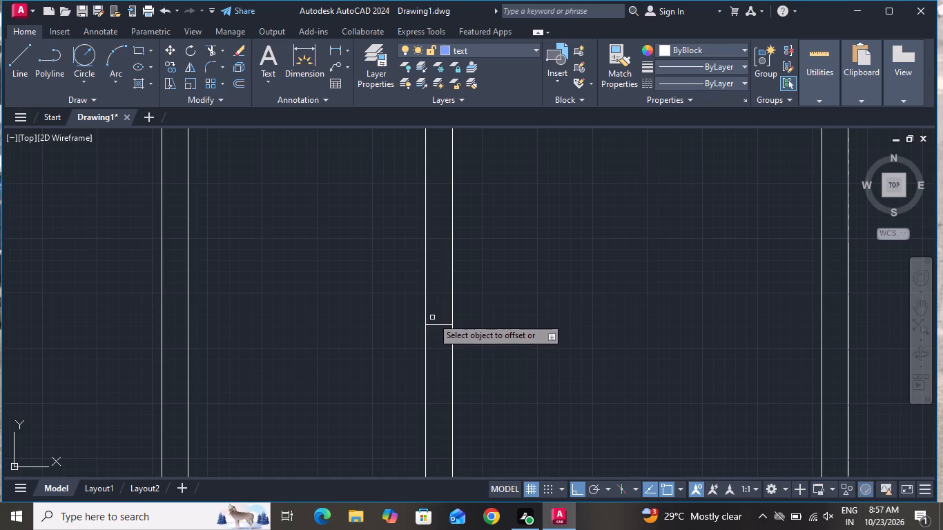
pyautogui.scroll(-2, 446, 320)
pyautogui.click(446, 323)
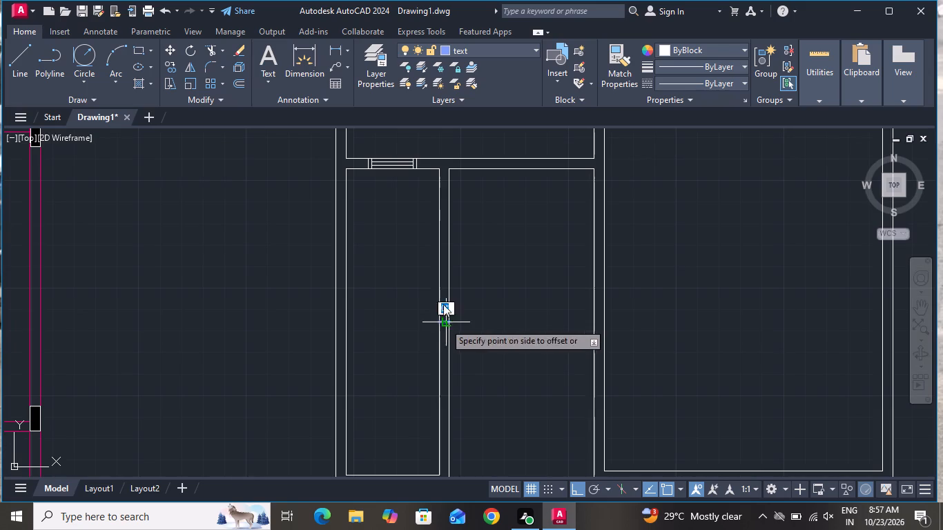
pyautogui.click(446, 281)
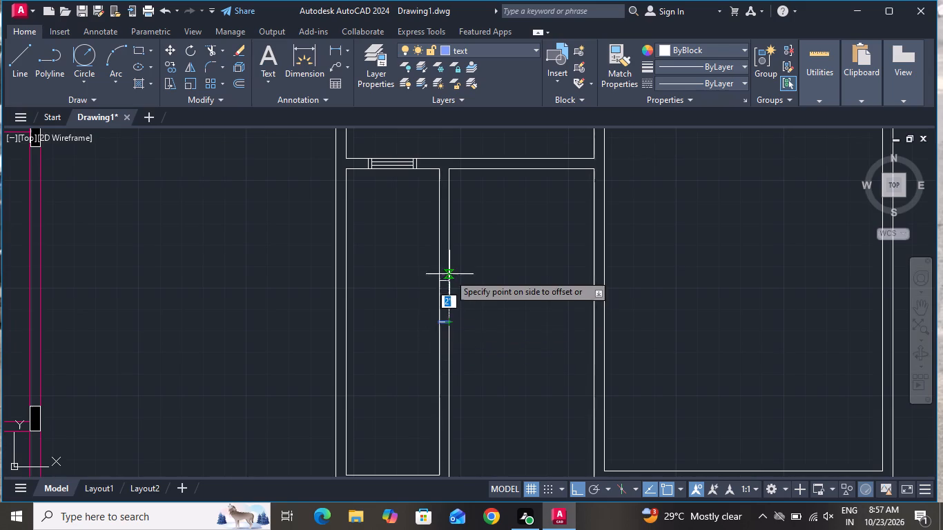
pyautogui.click(449, 273)
pyautogui.click(445, 322)
pyautogui.click(438, 353)
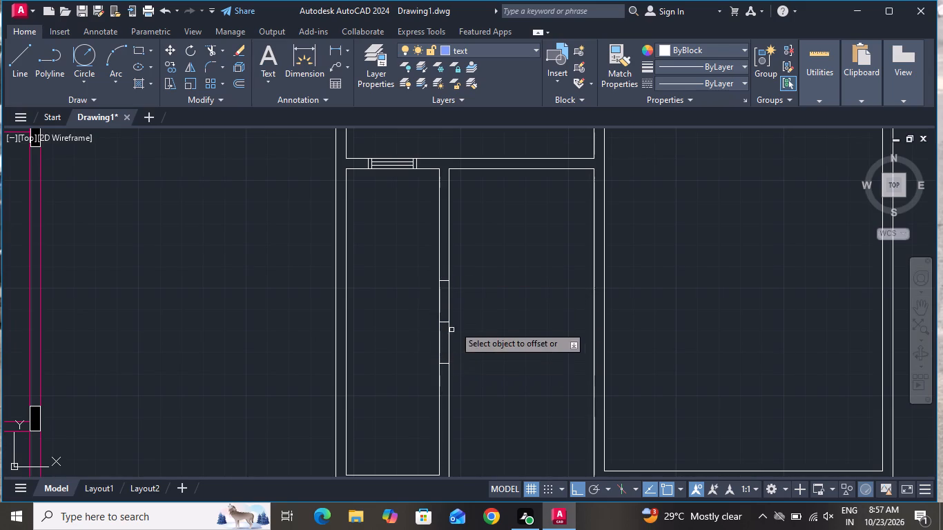
pyautogui.rightClick(489, 273)
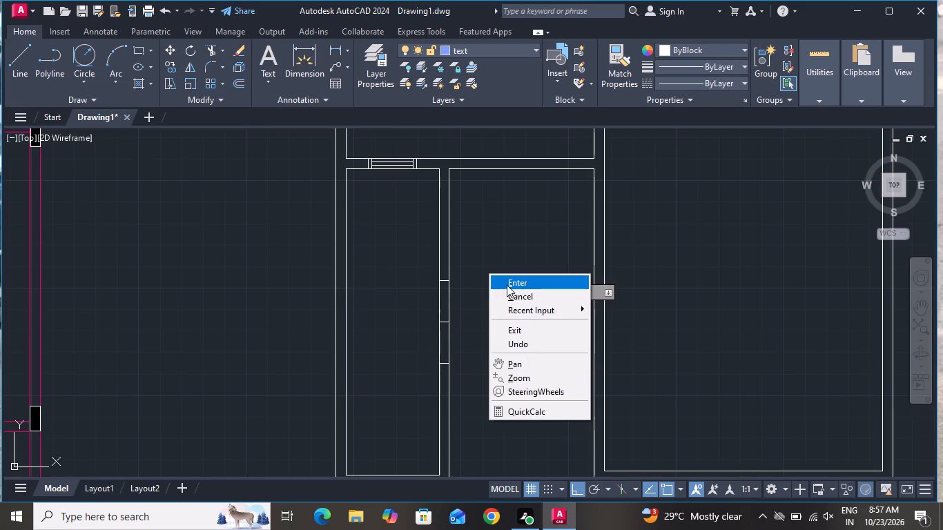
pyautogui.click(511, 291)
# Offset the two end lines of this window opening 2" outward to form the frame ends.
pyautogui.press('o')
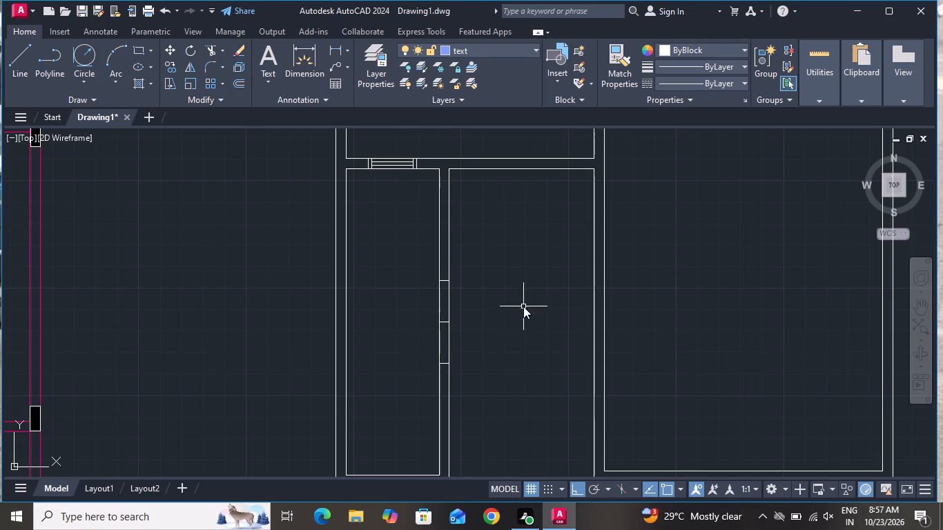
pyautogui.press('space')
pyautogui.press('2')
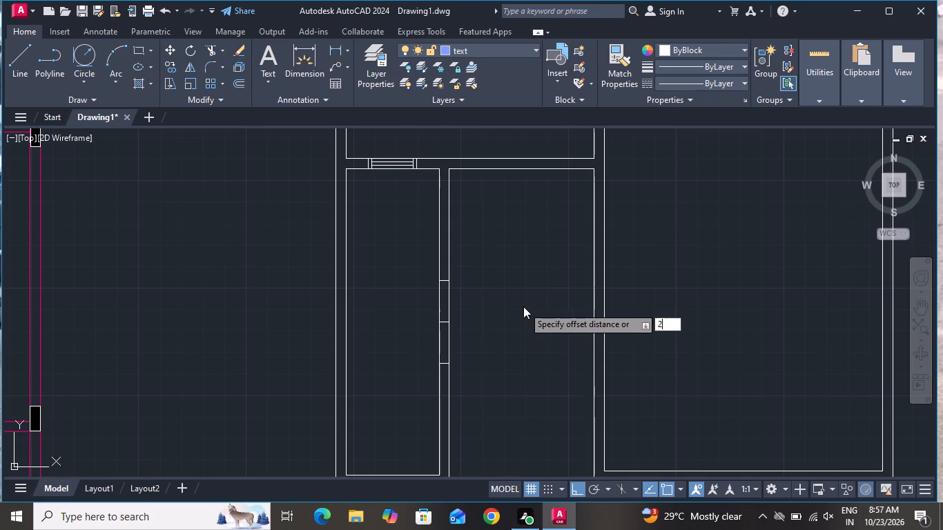
pyautogui.hotkey('shift', '"')
pyautogui.press('Return')
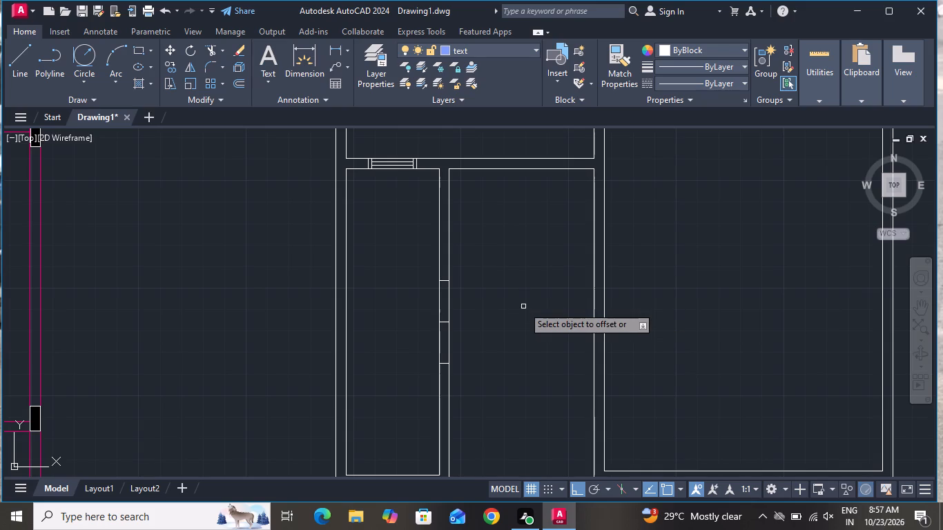
pyautogui.scroll(2, 445, 280)
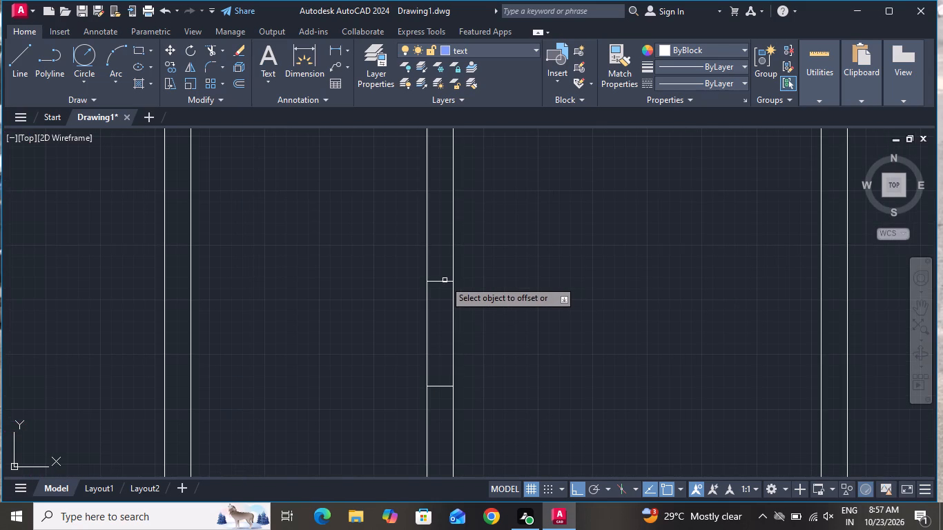
pyautogui.click(446, 280)
pyautogui.click(440, 258)
pyautogui.scroll(-1, 465, 253)
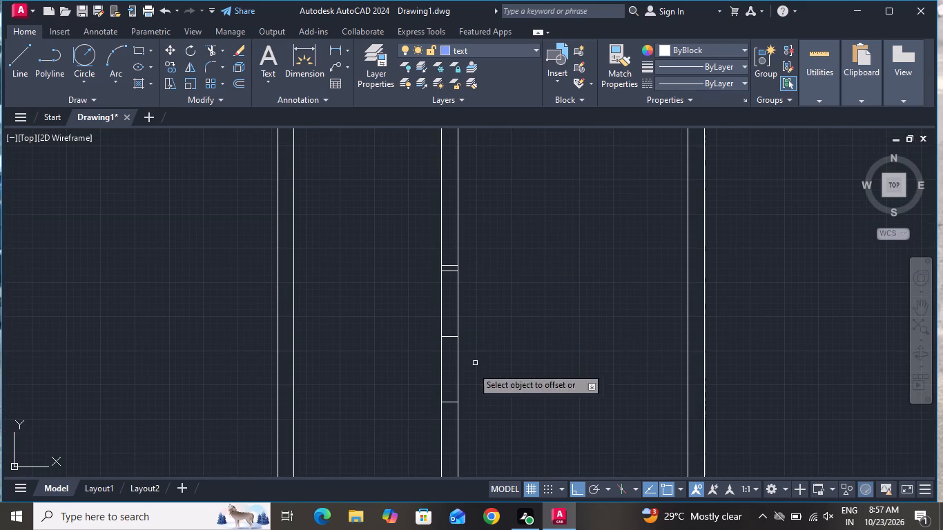
pyautogui.click(449, 402)
pyautogui.click(449, 425)
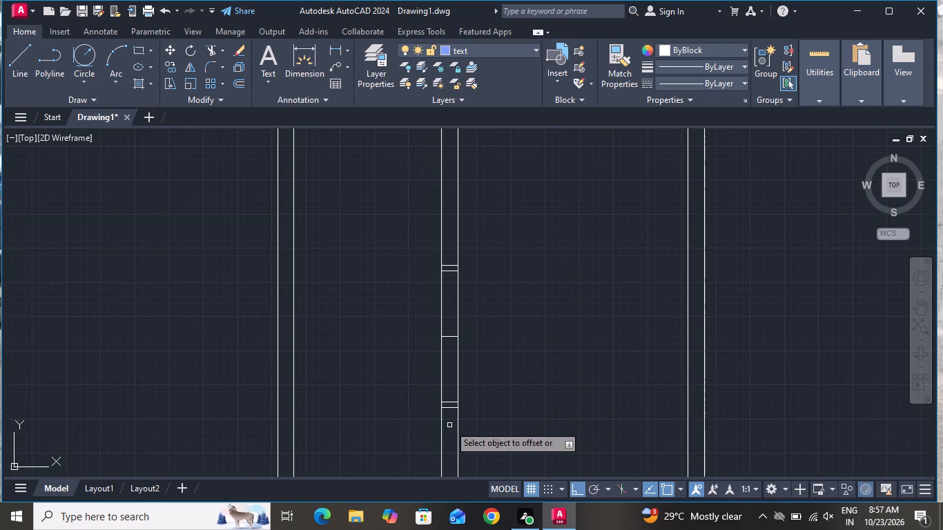
pyautogui.rightClick(509, 340)
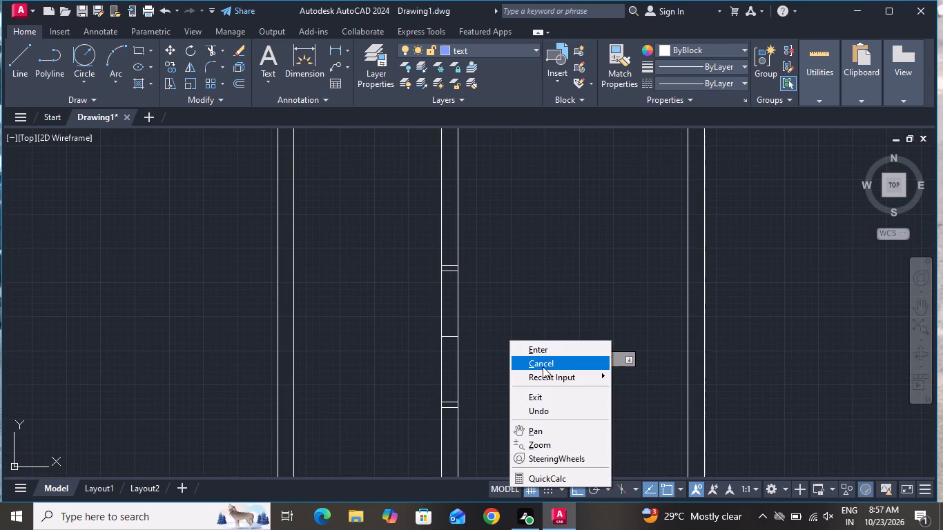
pyautogui.click(543, 366)
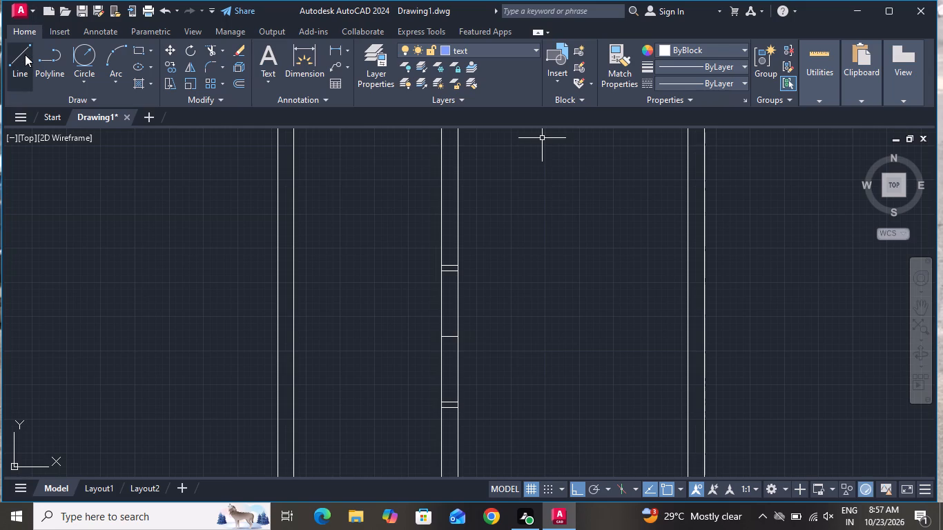
# Draw a vertical line between the midpoints of the two inner end lines of the narrow left room's side-wall window.
pyautogui.click(25, 55)
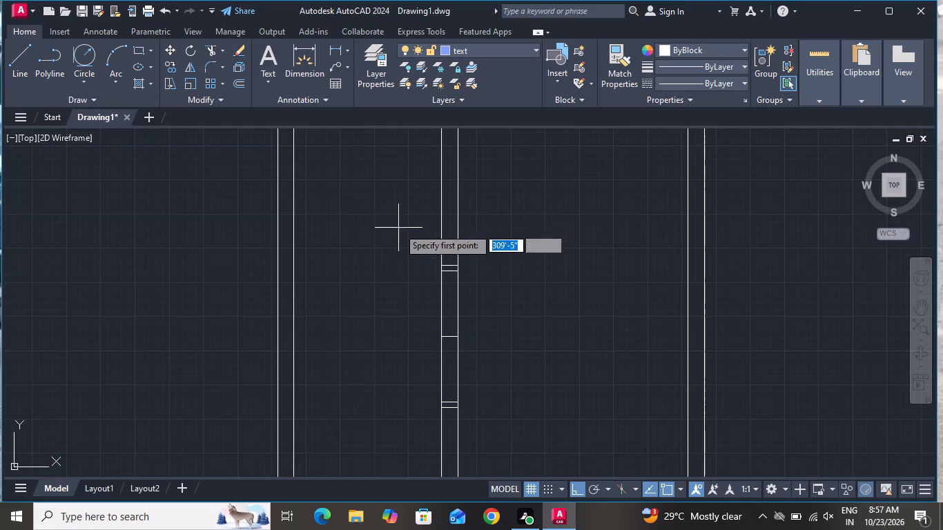
pyautogui.scroll(2, 457, 303)
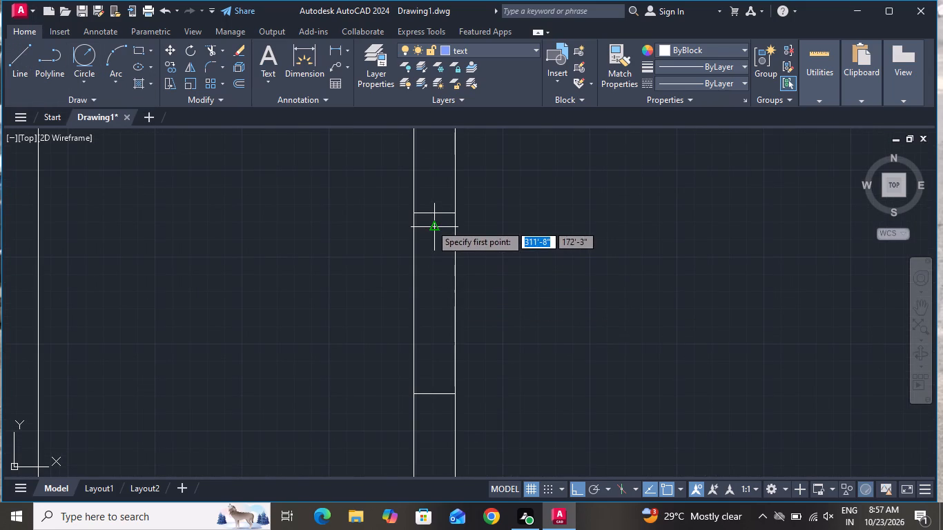
pyautogui.click(431, 224)
pyautogui.scroll(-2, 441, 271)
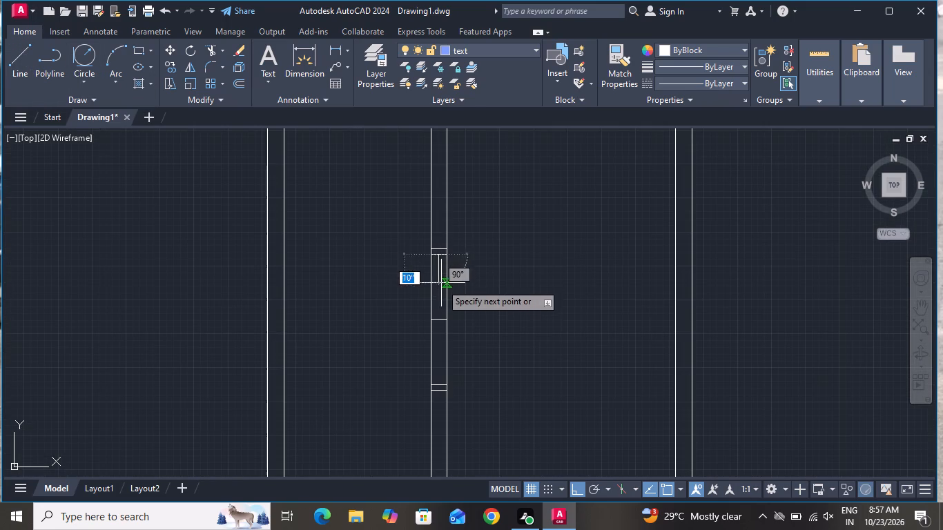
pyautogui.scroll(2, 434, 332)
pyautogui.scroll(-3, 443, 321)
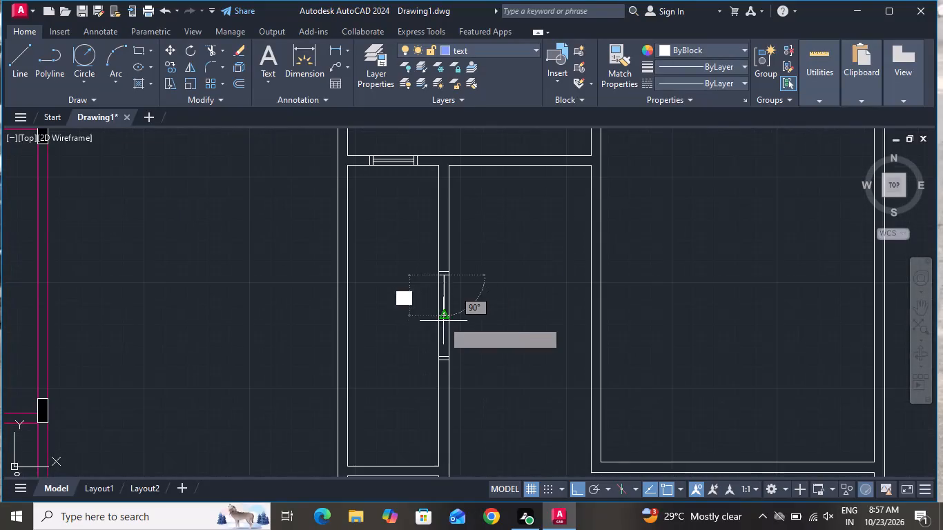
pyautogui.scroll(4, 440, 385)
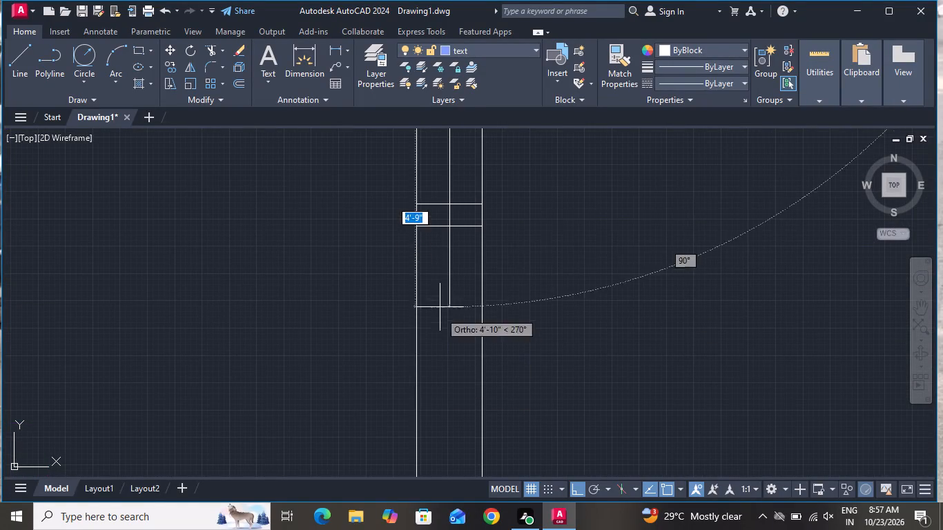
pyautogui.click(446, 204)
pyautogui.rightClick(446, 204)
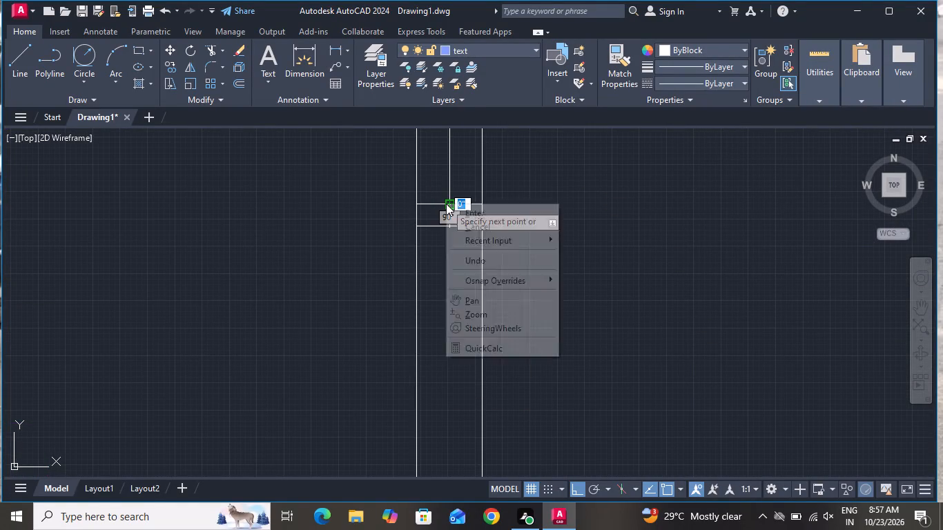
pyautogui.click(469, 224)
# Offset the vertical centre line of the narrow left room's side-wall window 1" to both sides to form the glazing lines.
pyautogui.scroll(-3, 500, 308)
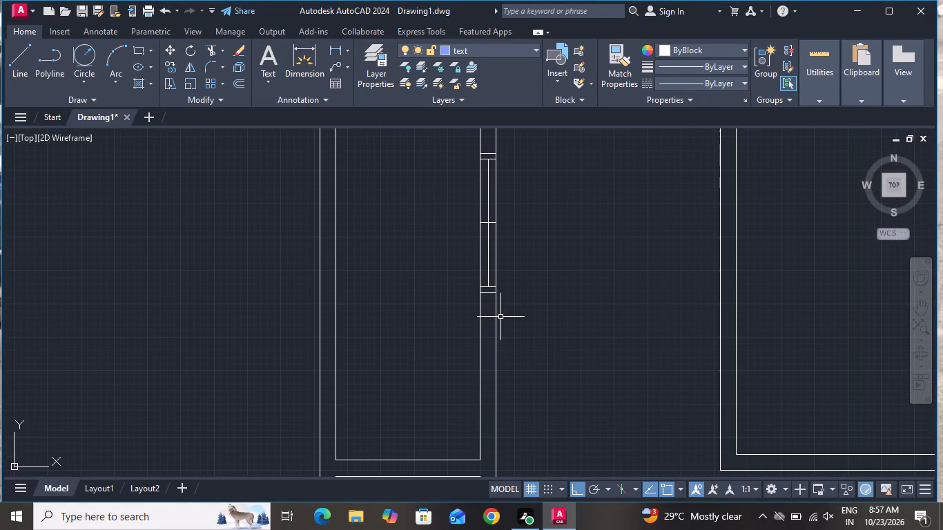
pyautogui.write('o')
pyautogui.press('space')
pyautogui.press('1')
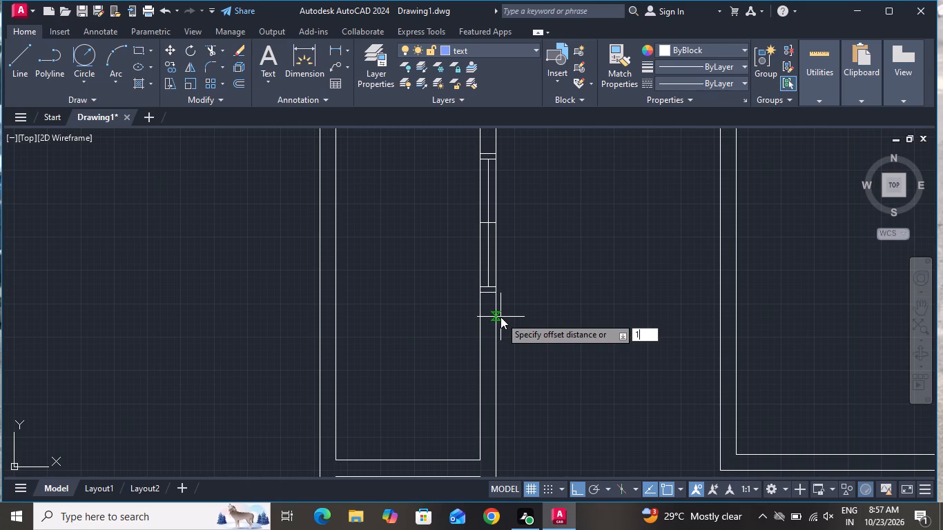
pyautogui.hotkey('shift', '"')
pyautogui.press('Return')
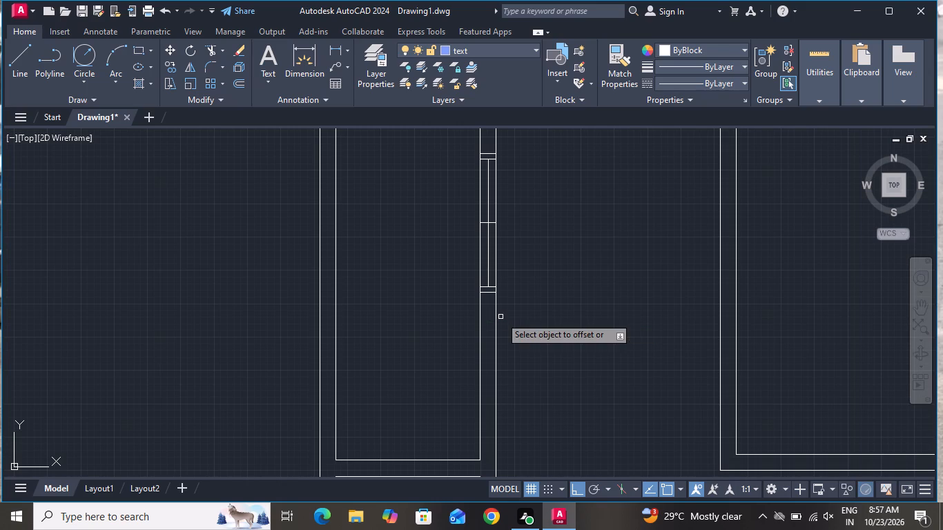
pyautogui.scroll(2, 496, 250)
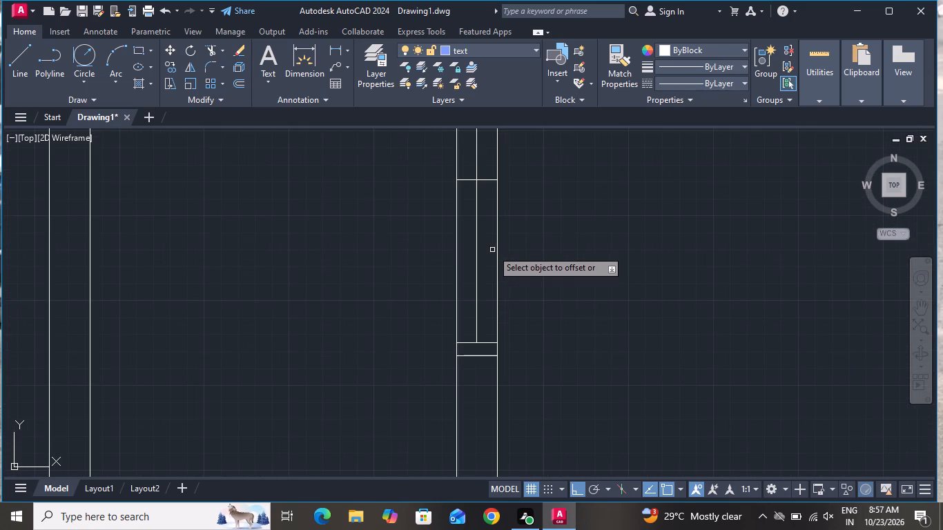
pyautogui.scroll(1, 476, 258)
pyautogui.click(476, 258)
pyautogui.click(508, 258)
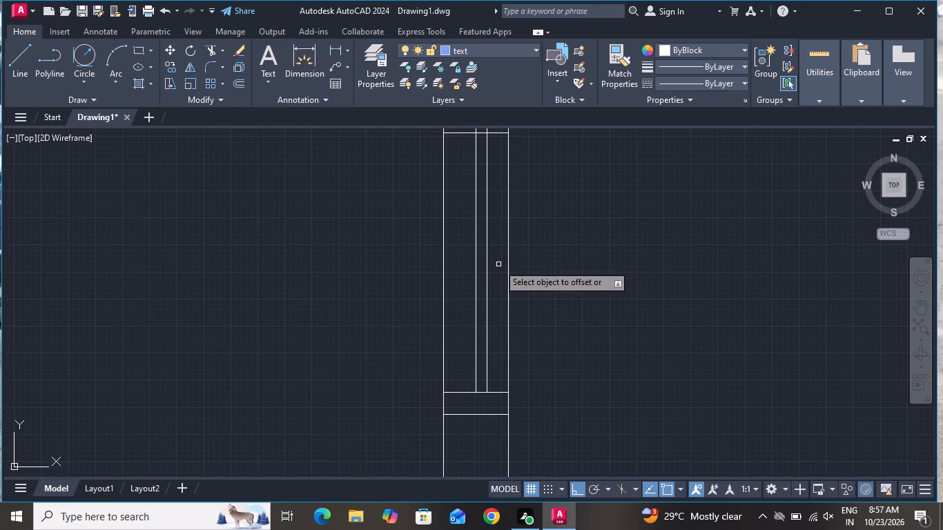
pyautogui.click(474, 274)
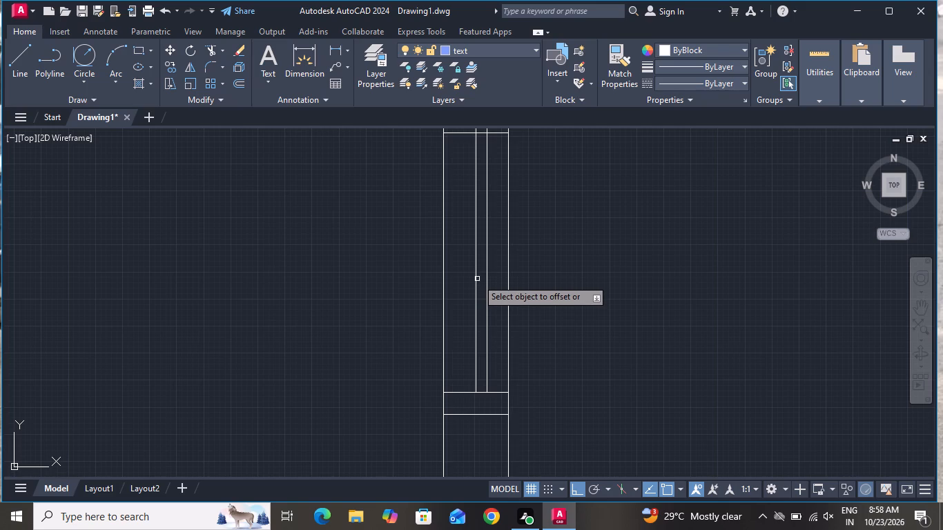
pyautogui.click(477, 279)
pyautogui.click(465, 287)
pyautogui.rightClick(465, 287)
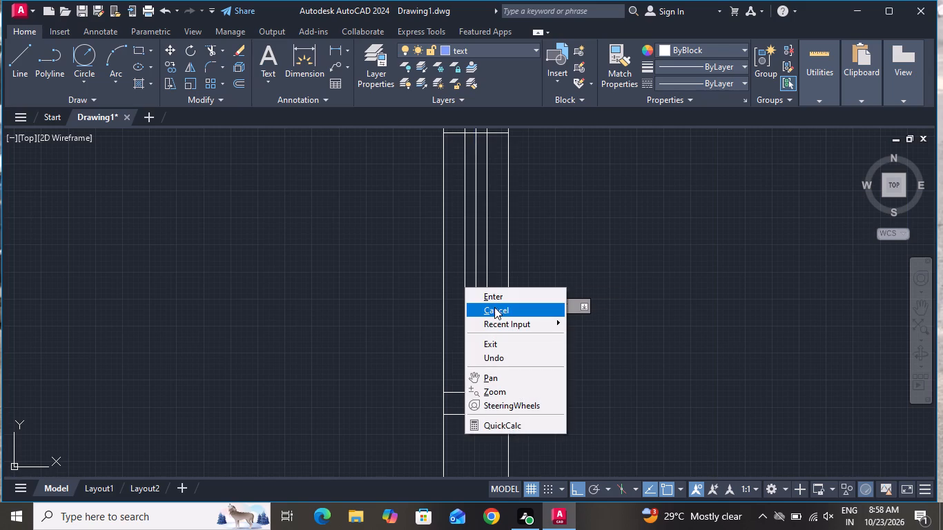
pyautogui.click(494, 314)
# Delete the original vertical centre line and the short wall-crossing midpoint line inside this side-wall window.
pyautogui.scroll(-3, 491, 284)
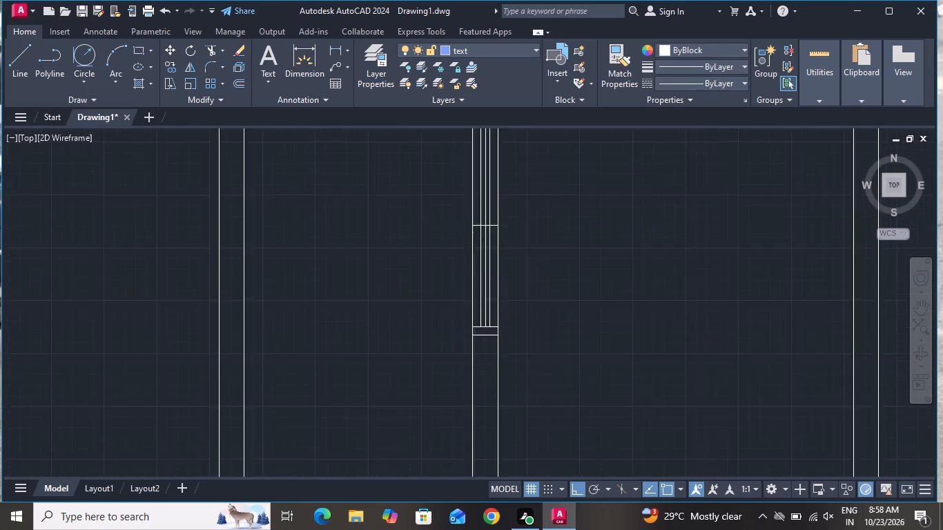
pyautogui.scroll(3, 485, 217)
pyautogui.scroll(3, 494, 345)
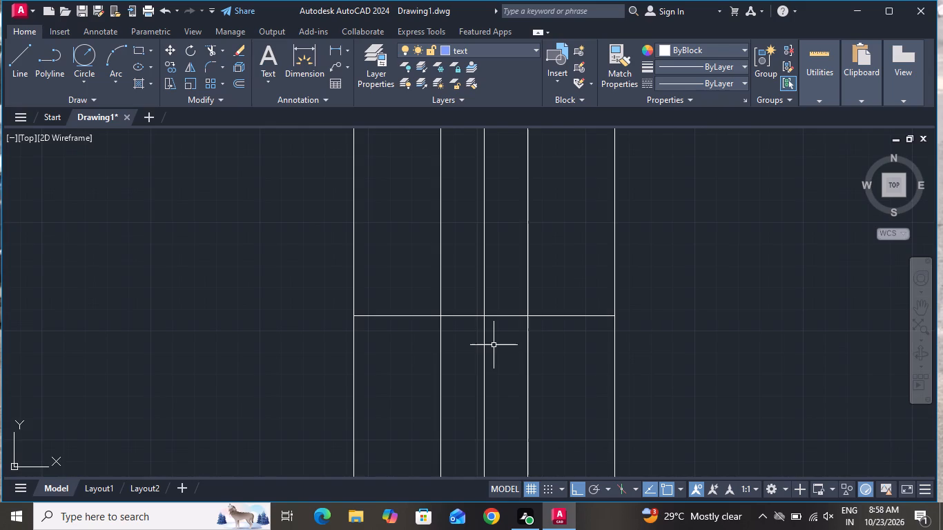
pyautogui.scroll(1, 494, 345)
pyautogui.click(515, 264)
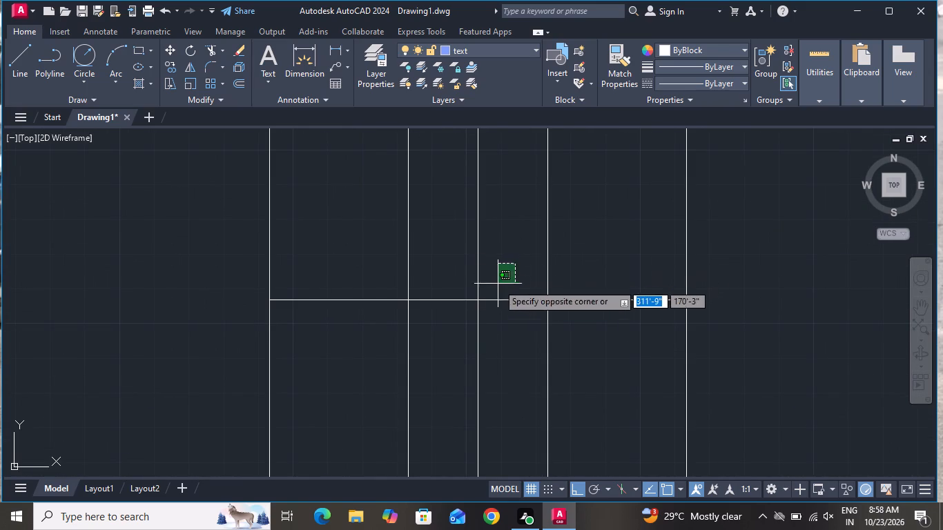
pyautogui.click(439, 340)
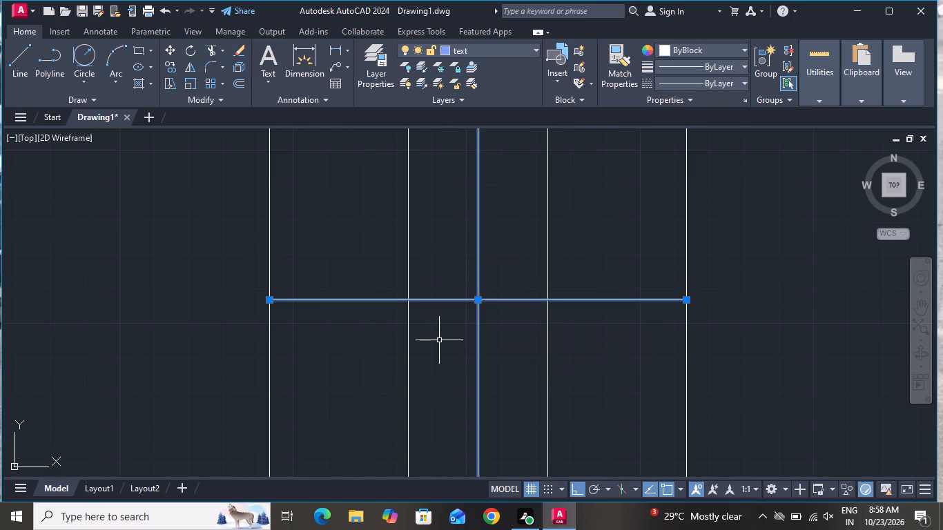
pyautogui.press('Delete')
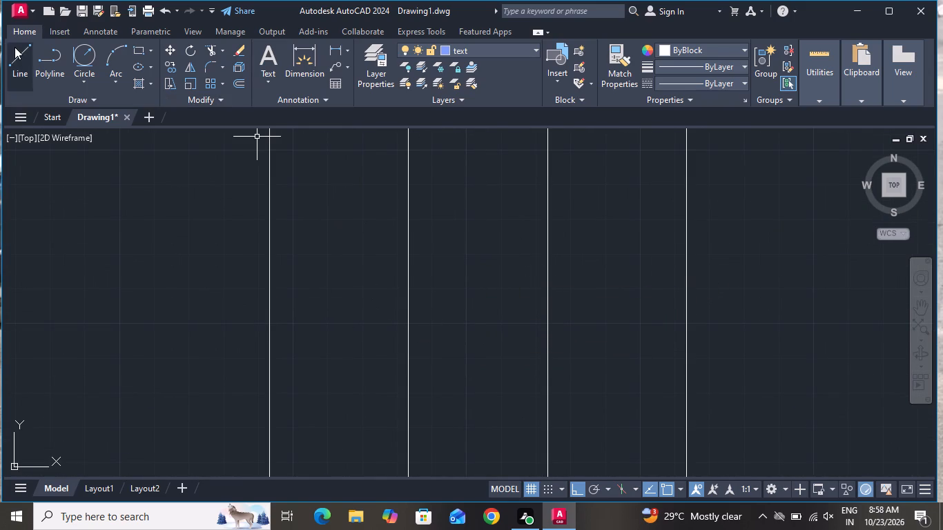
# Draw a short vertical line across the horizontal wall between the narrow left room and the small room below, at the wall's midpoint.
pyautogui.click(14, 47)
pyautogui.scroll(-4, 224, 192)
pyautogui.scroll(-3, 328, 224)
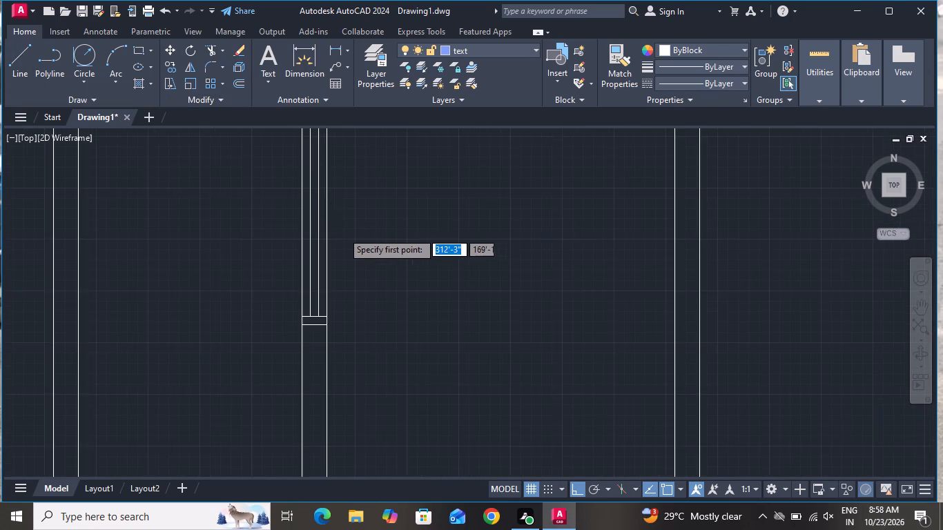
pyautogui.scroll(-3, 343, 232)
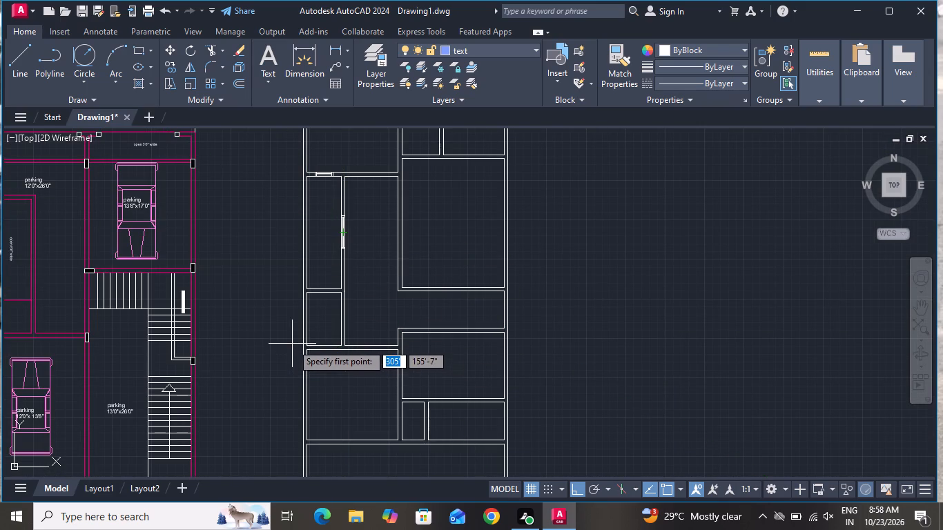
pyautogui.scroll(3, 323, 285)
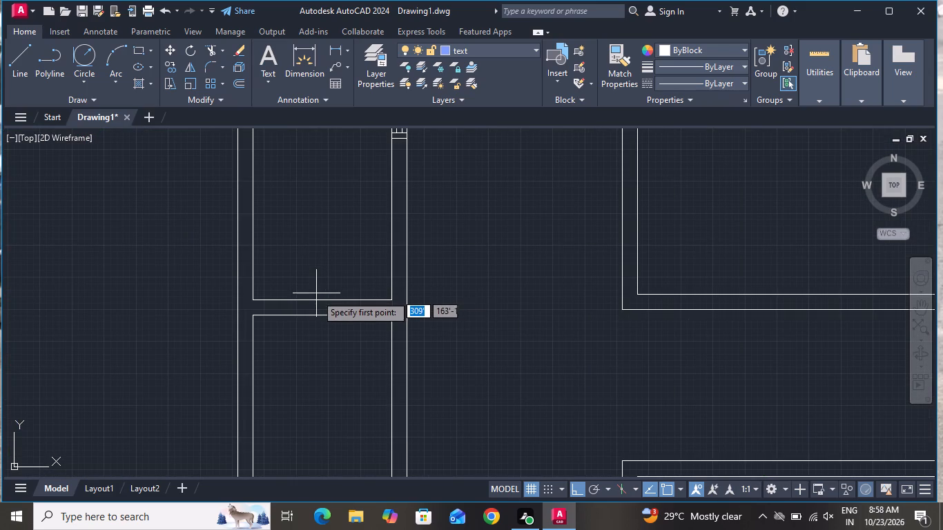
pyautogui.click(319, 299)
pyautogui.click(319, 318)
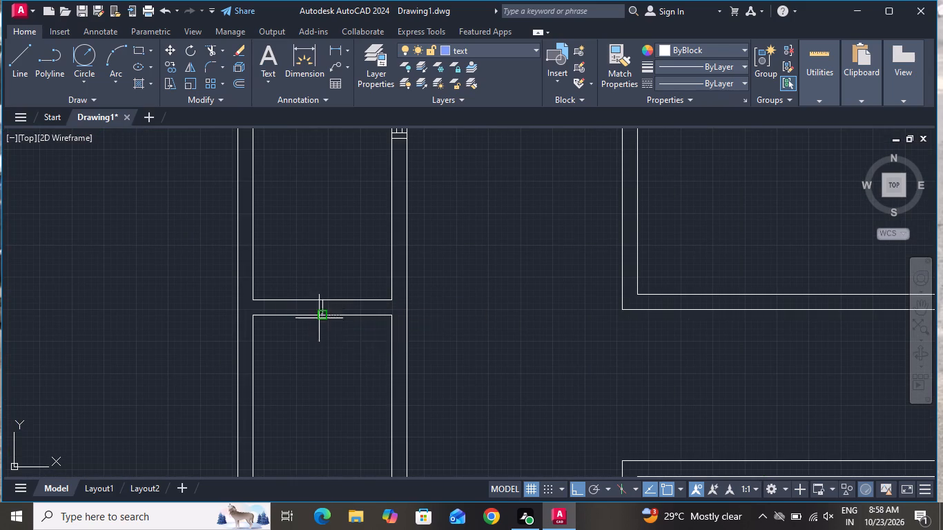
pyautogui.rightClick(324, 322)
pyautogui.click(349, 344)
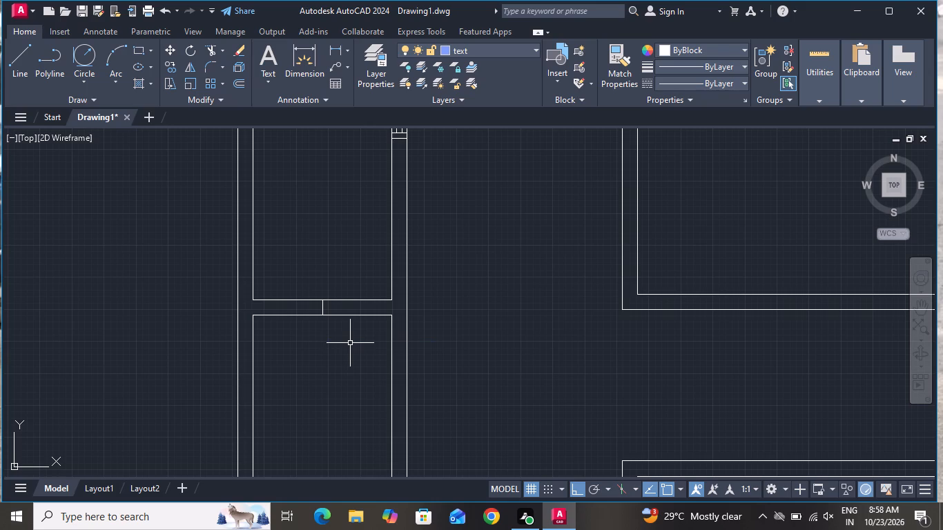
# Offset this short wall-crossing line 1' to both sides to form the ends of the window opening.
pyautogui.write('o')
pyautogui.press('space')
pyautogui.press('1')
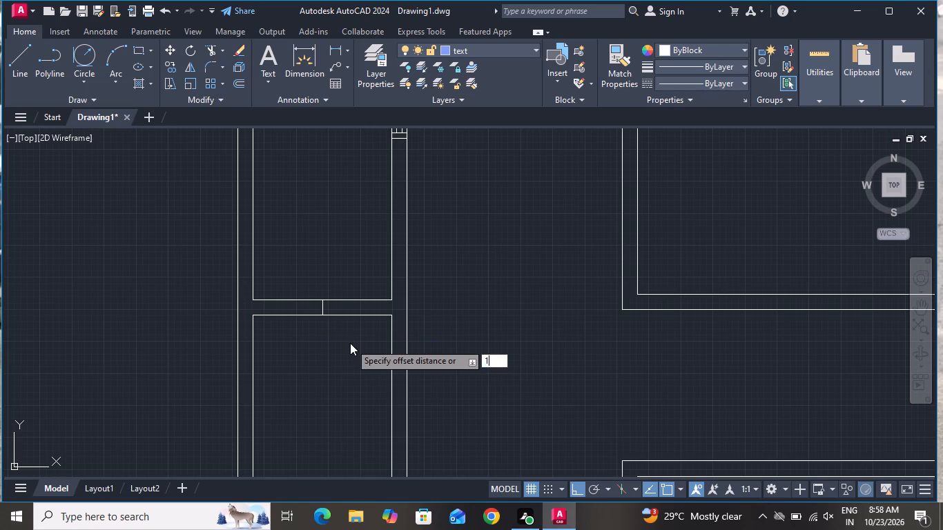
pyautogui.press("'")
pyautogui.press('Return')
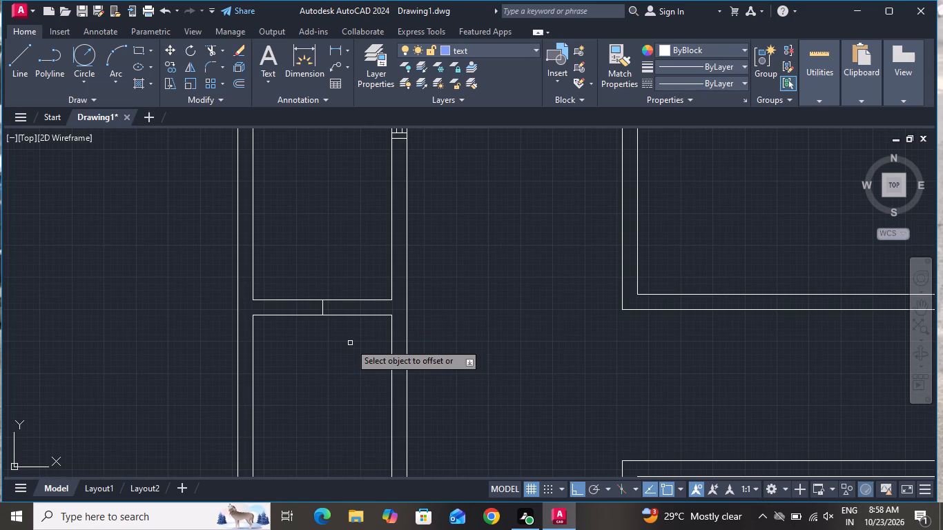
pyautogui.scroll(2, 334, 300)
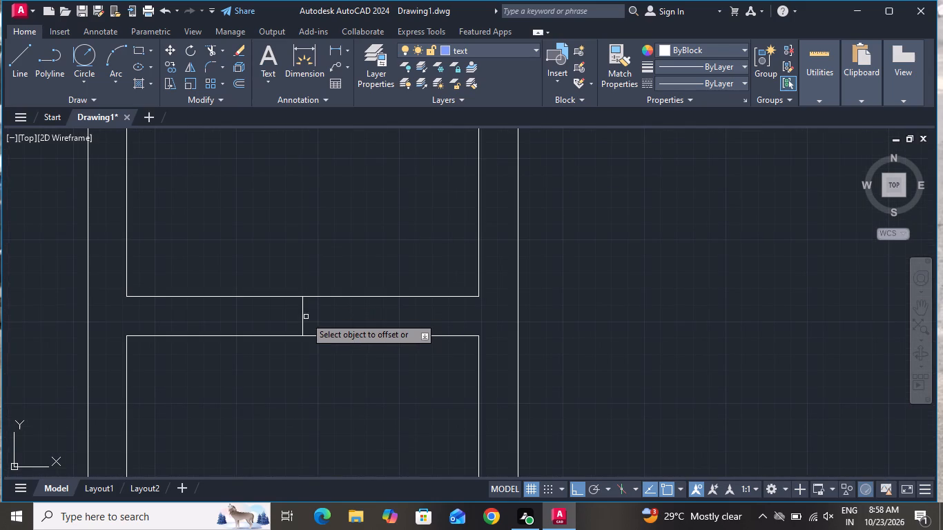
pyautogui.click(301, 321)
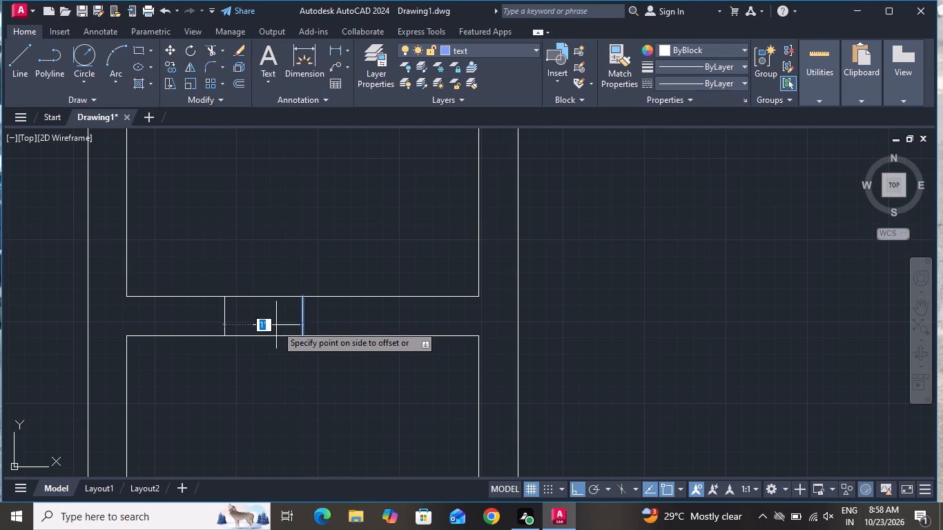
pyautogui.click(275, 325)
pyautogui.click(302, 316)
pyautogui.click(332, 313)
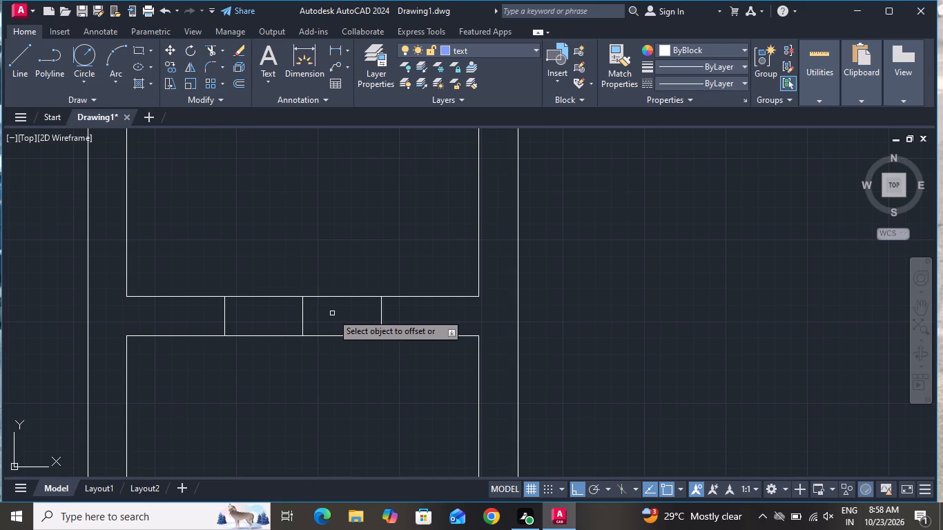
pyautogui.rightClick(335, 311)
pyautogui.click(346, 328)
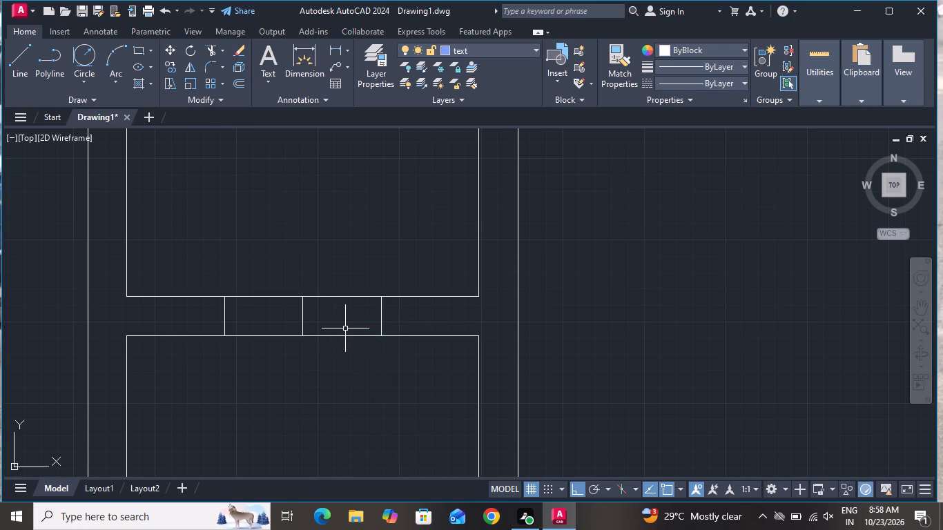
# Offset the two end lines of this window opening 2" outward to form the frame ends.
pyautogui.write('o 2')
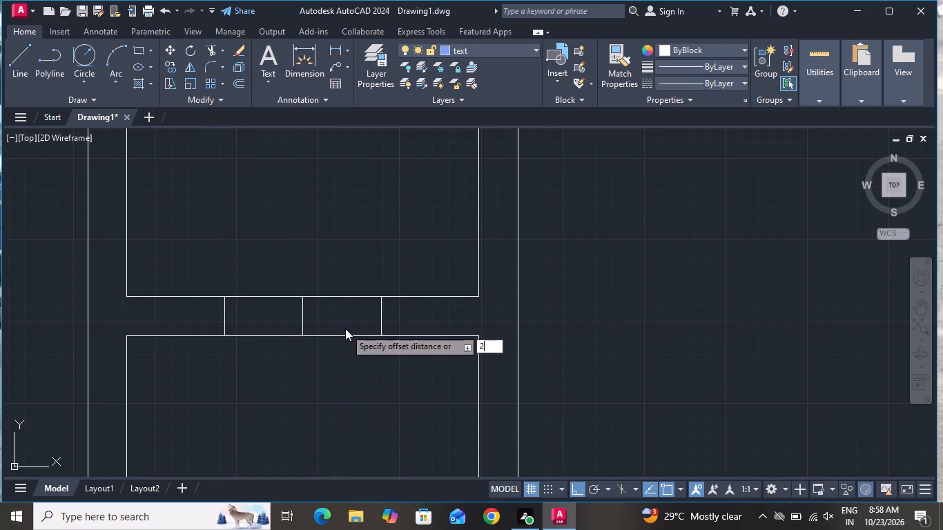
pyautogui.hotkey('shift', '"')
pyautogui.press('Return')
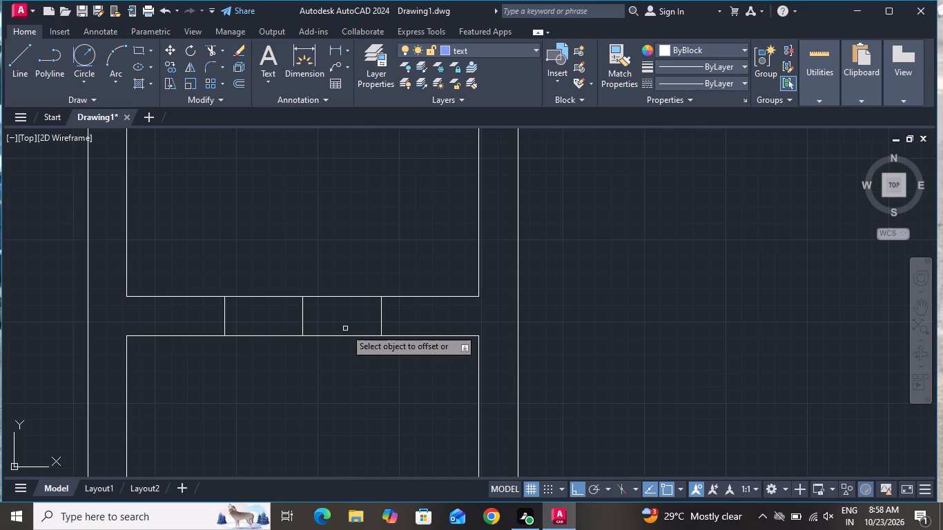
pyautogui.click(224, 311)
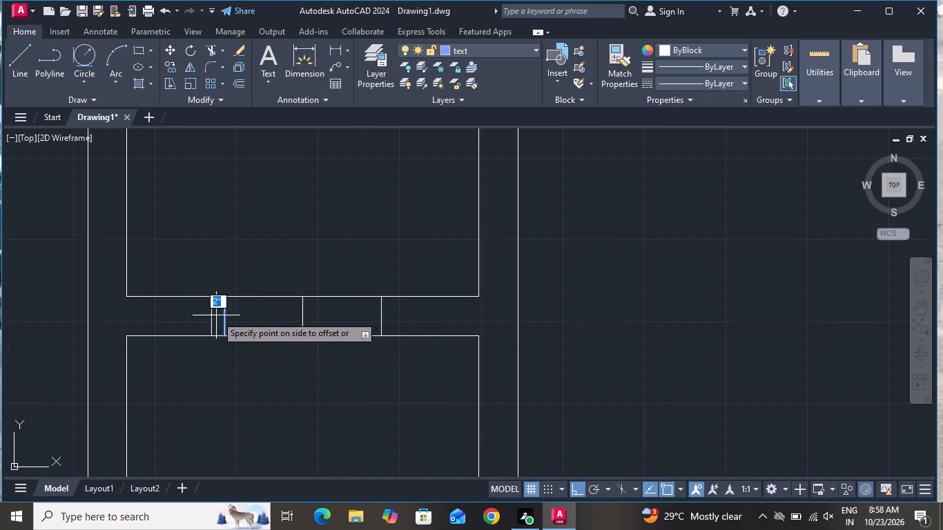
pyautogui.click(216, 315)
pyautogui.click(380, 317)
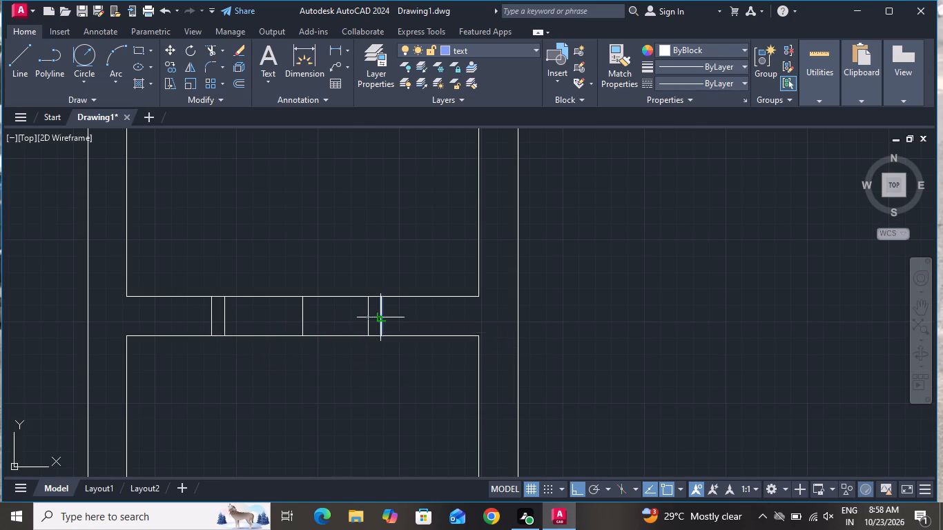
pyautogui.click(391, 315)
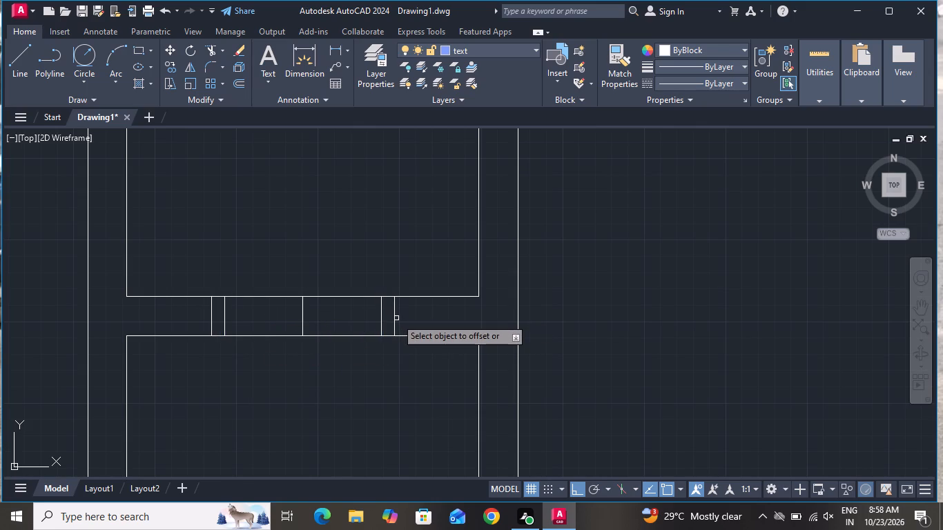
pyautogui.rightClick(396, 318)
pyautogui.click(406, 338)
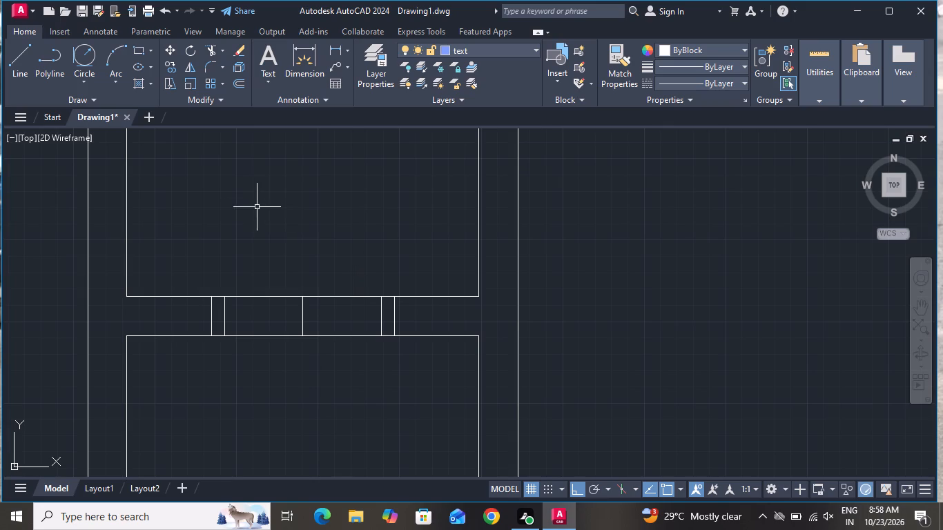
# Draw a horizontal line between the midpoints of the two inner end lines of this window opening.
pyautogui.click(22, 62)
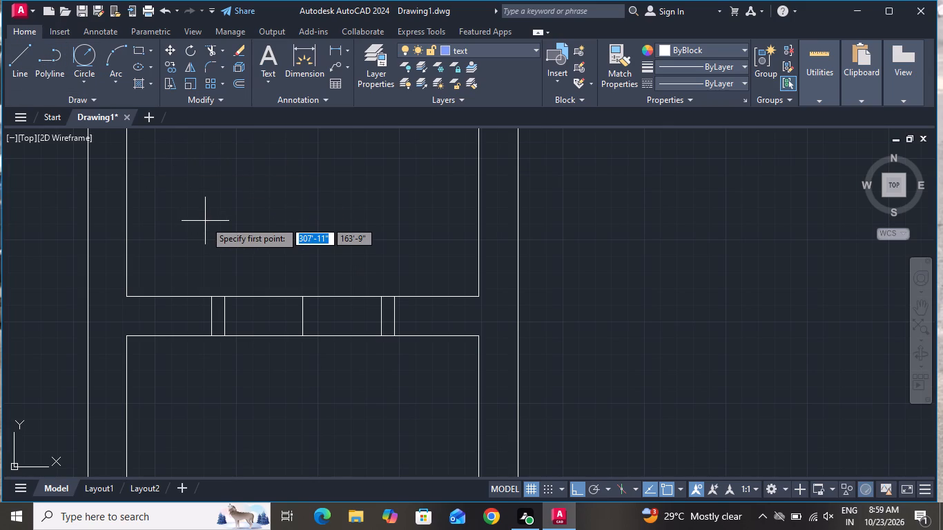
pyautogui.click(222, 314)
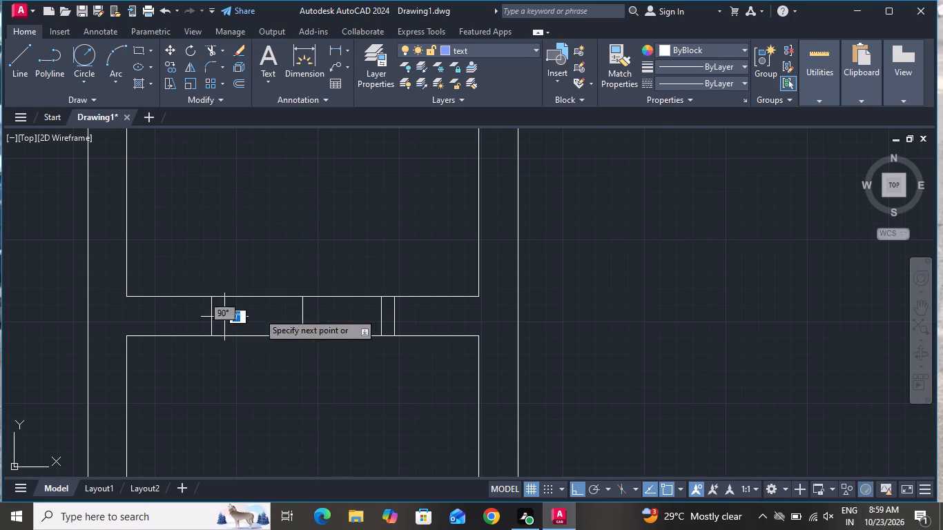
pyautogui.click(382, 314)
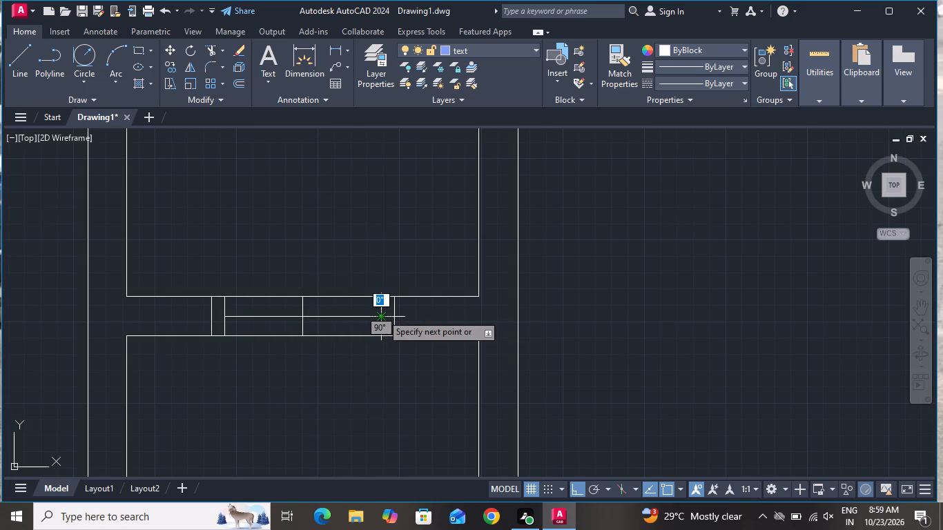
pyautogui.rightClick(382, 314)
pyautogui.click(398, 339)
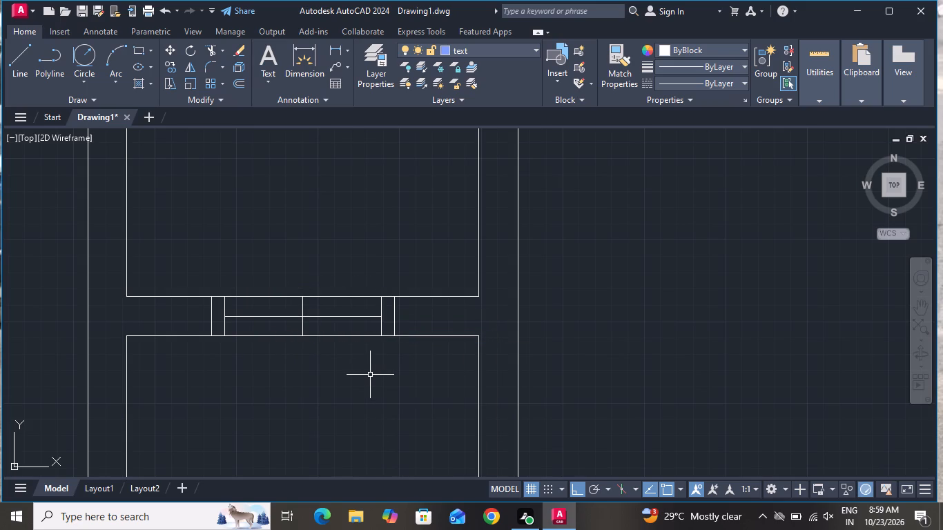
# Offset the horizontal centre line of this window opening 1" to both sides to form the glazing lines.
pyautogui.write('o 1')
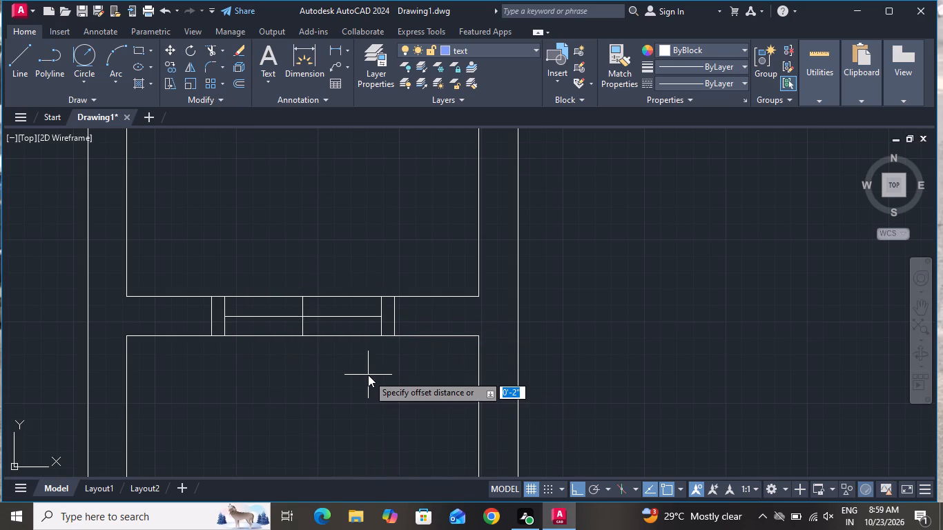
pyautogui.hotkey('shift', '"')
pyautogui.press('Return')
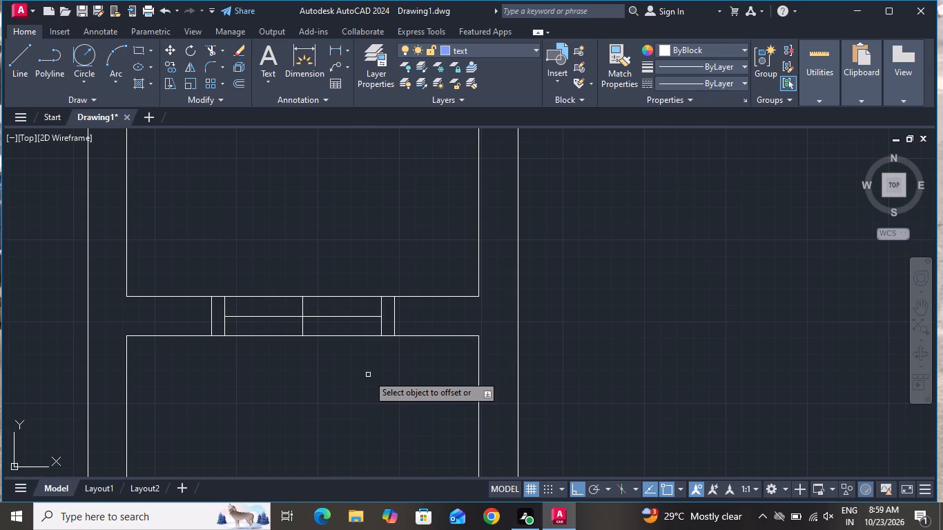
pyautogui.click(345, 317)
pyautogui.click(345, 328)
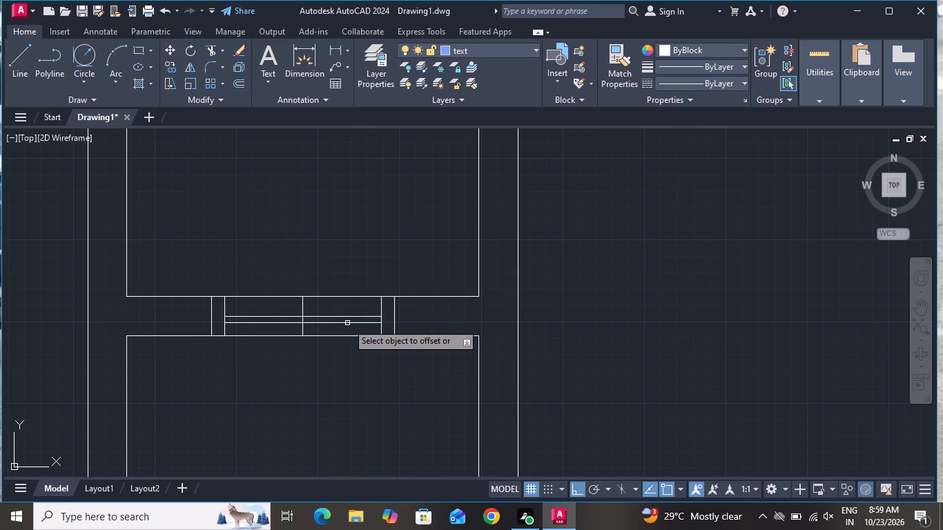
pyautogui.scroll(1, 347, 314)
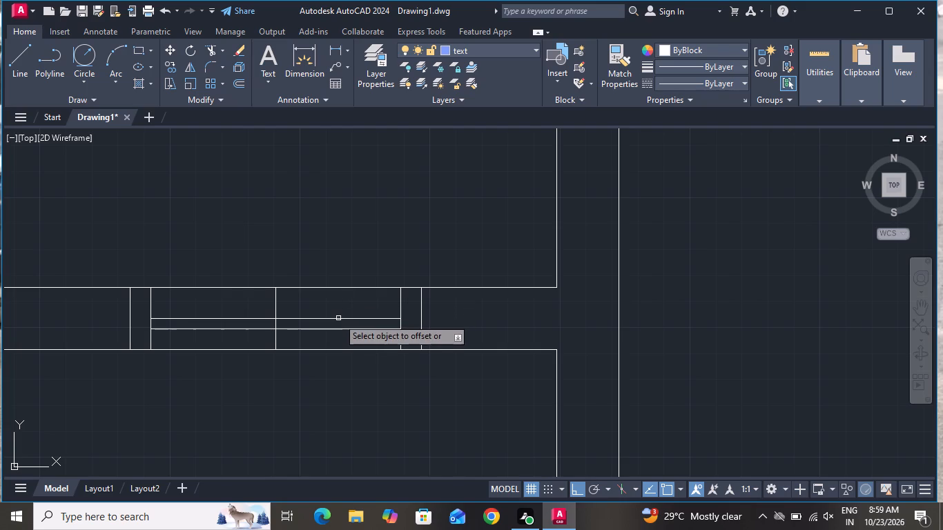
pyautogui.click(338, 318)
pyautogui.click(340, 302)
pyautogui.rightClick(340, 302)
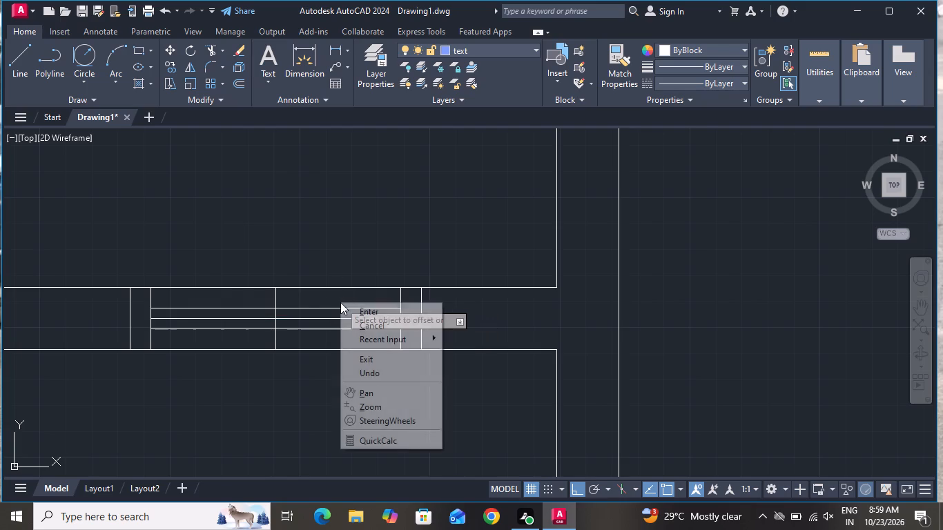
pyautogui.click(368, 324)
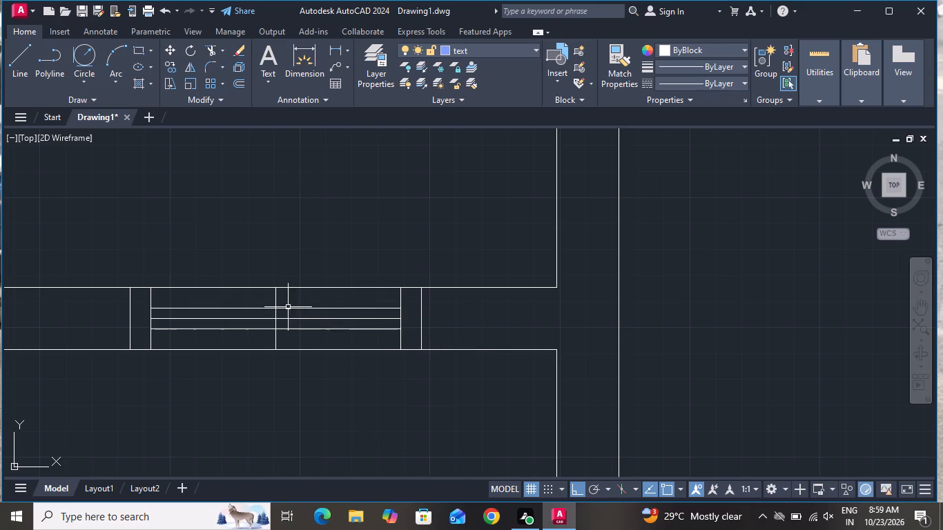
# Delete the original horizontal centre line and the vertical midpoint line inside this window opening.
pyautogui.scroll(3, 273, 312)
pyautogui.click(301, 324)
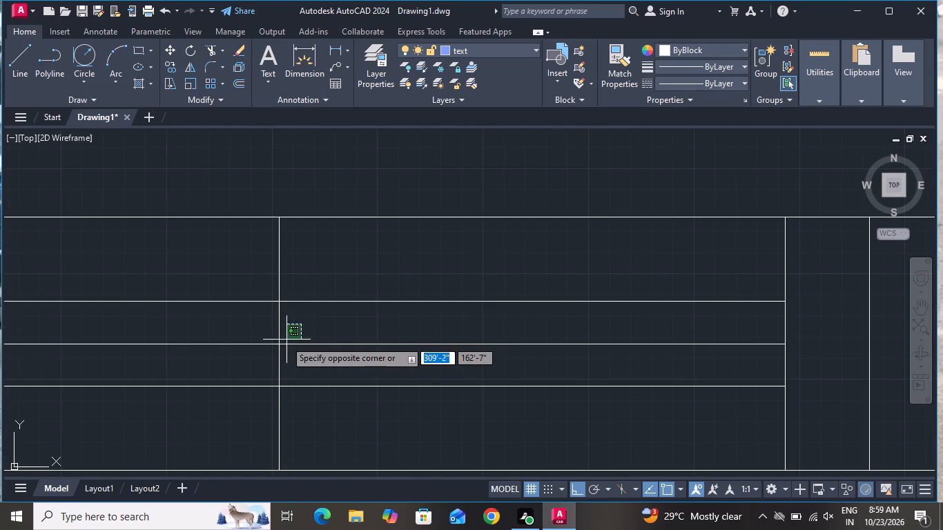
pyautogui.click(258, 362)
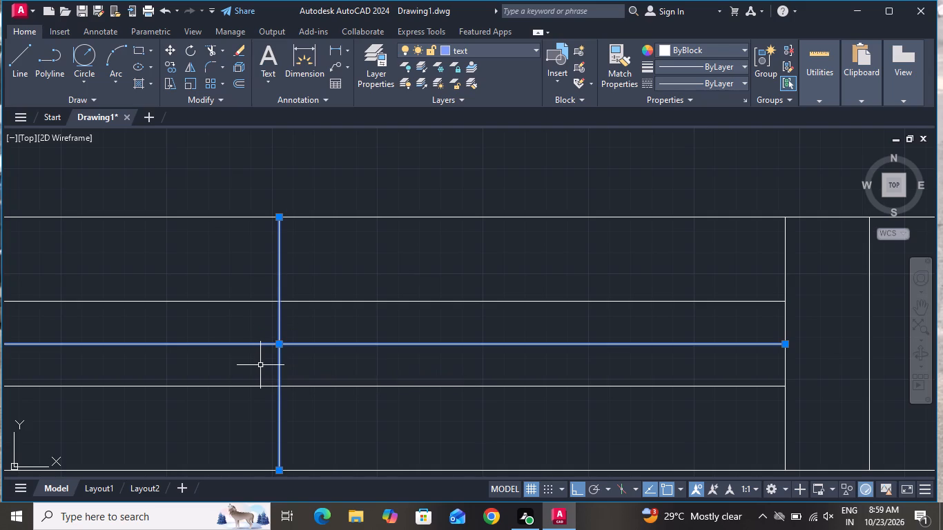
pyautogui.press('Delete')
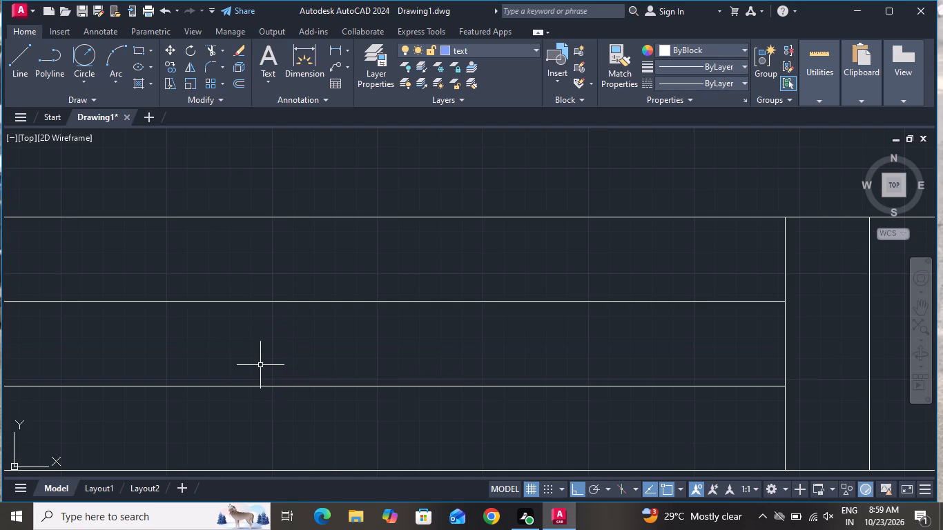
# Draw a short vertical line across the wall between the lower-left room and the full-width bottom room, at the midpoint of the lower-left room's side.
pyautogui.scroll(-1, 273, 365)
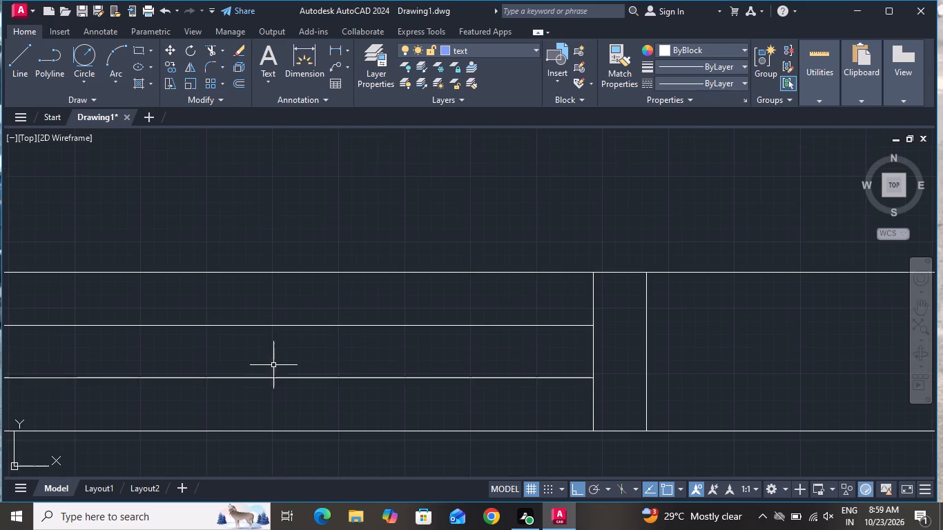
pyautogui.scroll(-5, 294, 353)
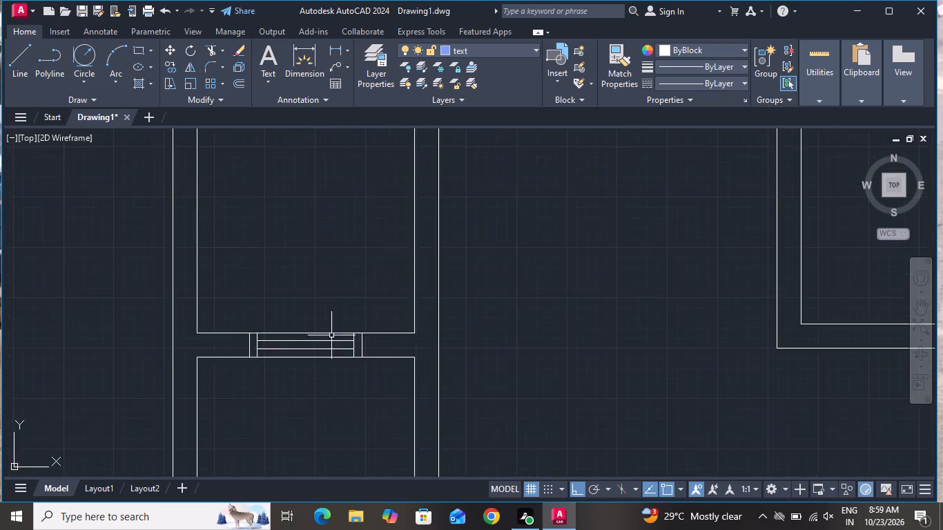
pyautogui.scroll(-2, 335, 332)
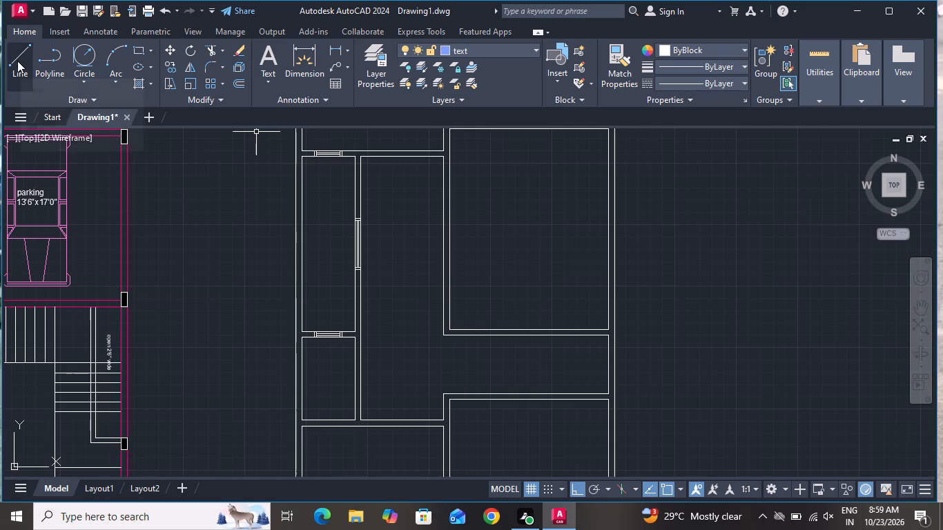
pyautogui.click(17, 61)
pyautogui.scroll(-2, 235, 140)
pyautogui.scroll(1, 279, 307)
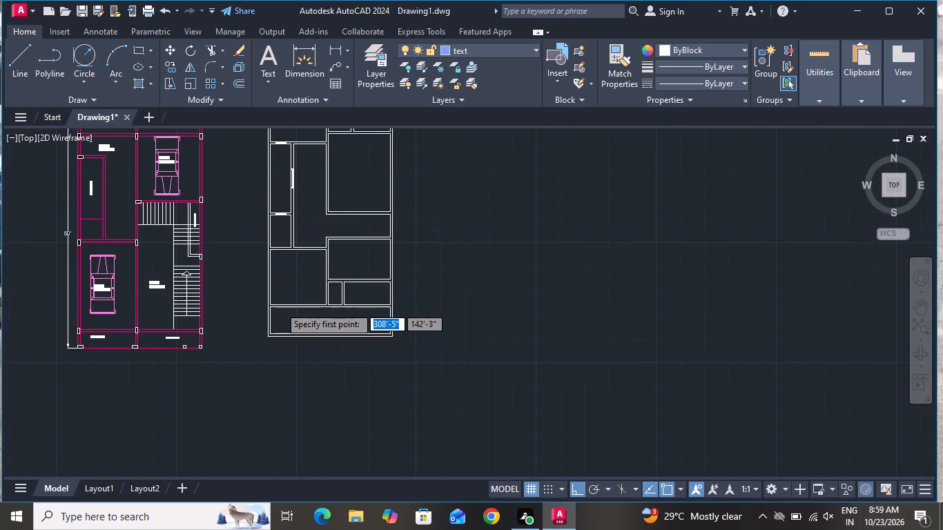
pyautogui.scroll(2, 282, 302)
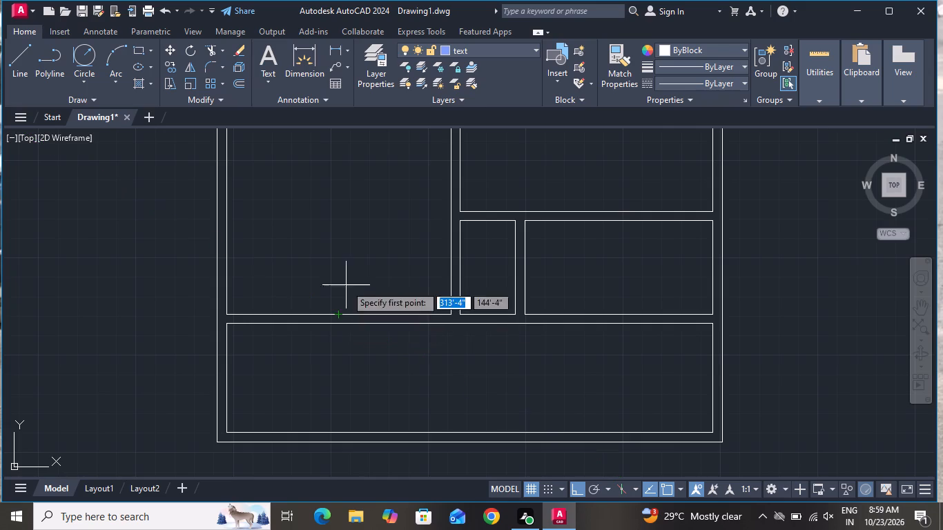
pyautogui.click(340, 313)
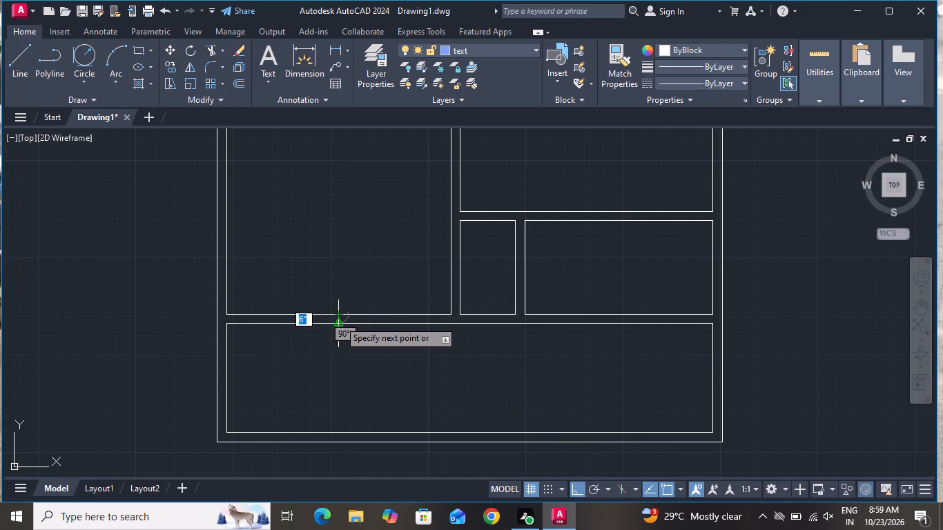
pyautogui.click(339, 322)
pyautogui.rightClick(339, 322)
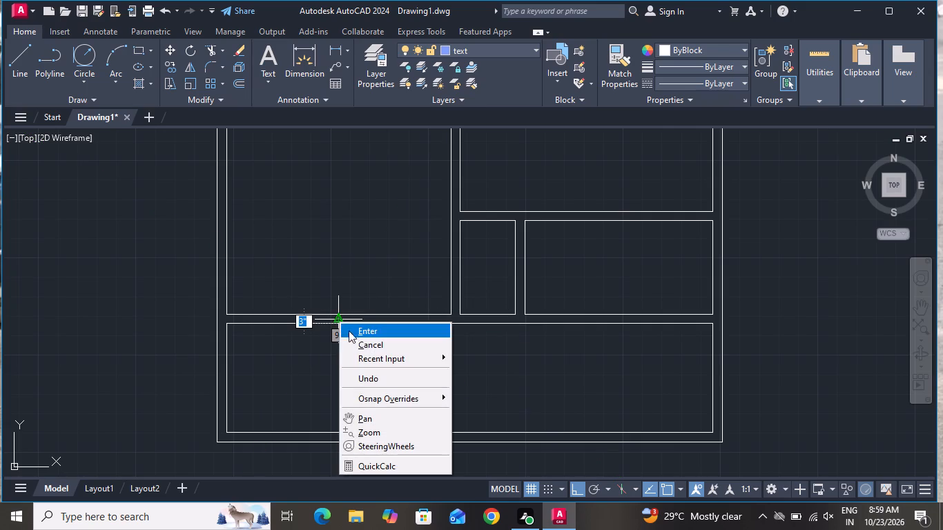
pyautogui.click(358, 340)
# Offset this short wall-crossing line 2' to both sides to form the ends of the window opening.
pyautogui.write('o')
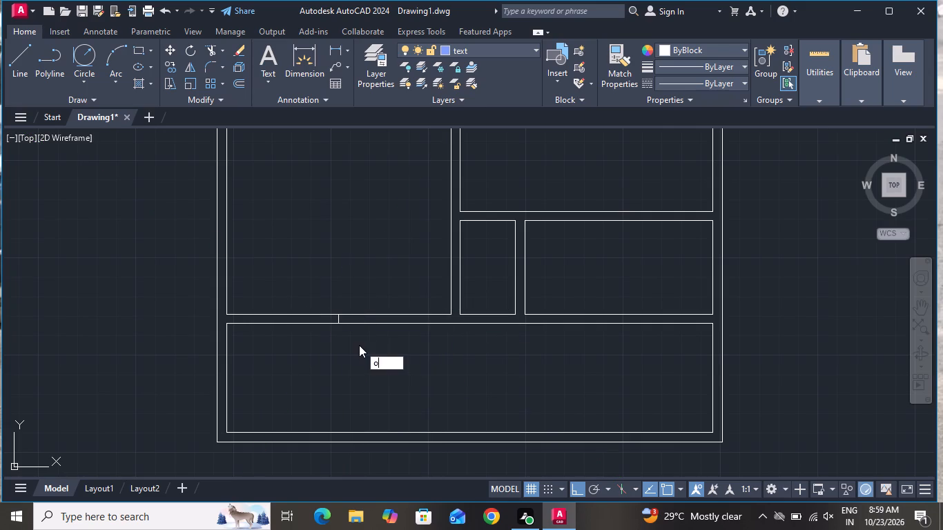
pyautogui.press('space')
pyautogui.write("2'")
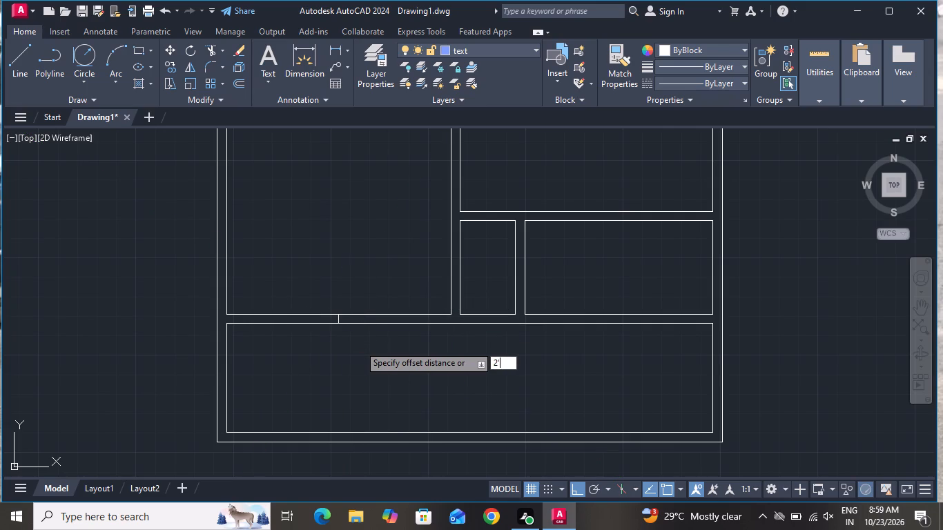
pyautogui.press('Return')
pyautogui.scroll(2, 333, 322)
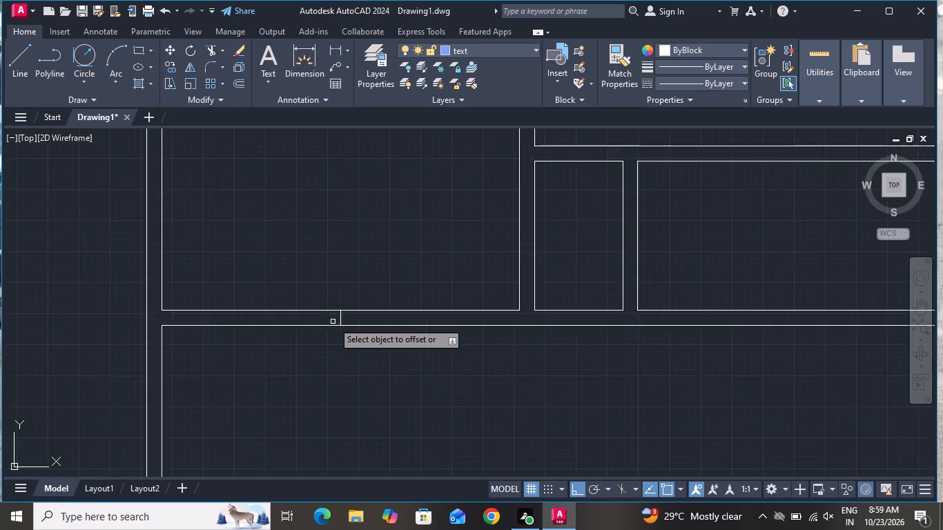
pyautogui.scroll(2, 333, 322)
pyautogui.click(354, 308)
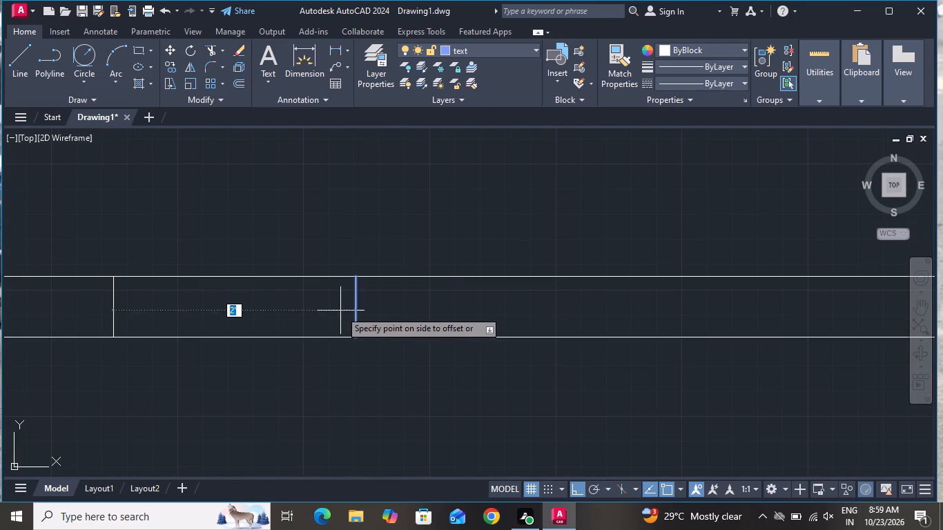
pyautogui.click(316, 308)
pyautogui.click(356, 315)
pyautogui.click(405, 314)
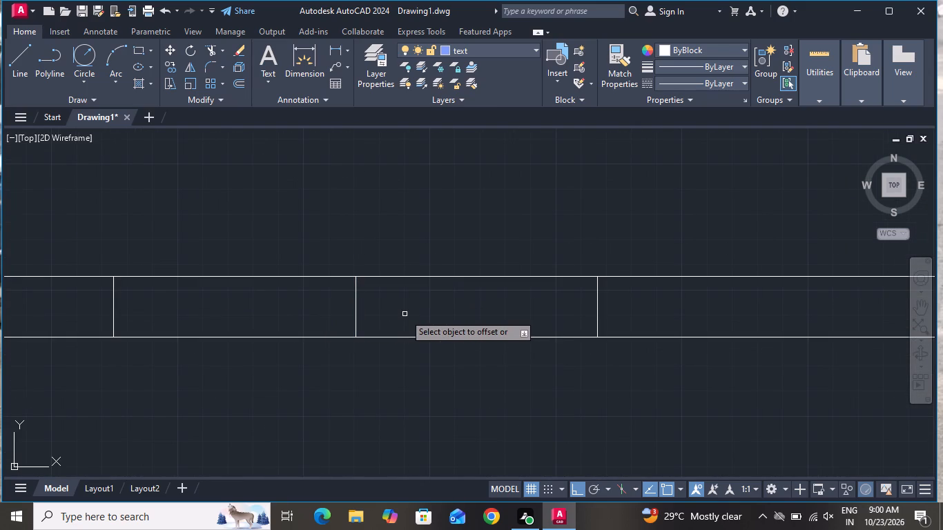
pyautogui.rightClick(405, 314)
pyautogui.click(411, 334)
# Offset the two end lines of this window opening 2" outward to form the frame ends.
pyautogui.write('o')
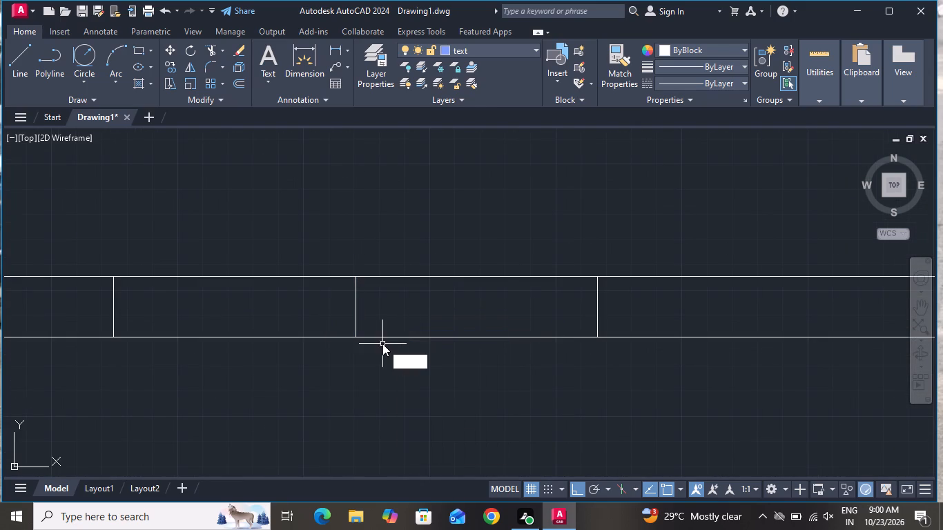
pyautogui.press('space')
pyautogui.press('2')
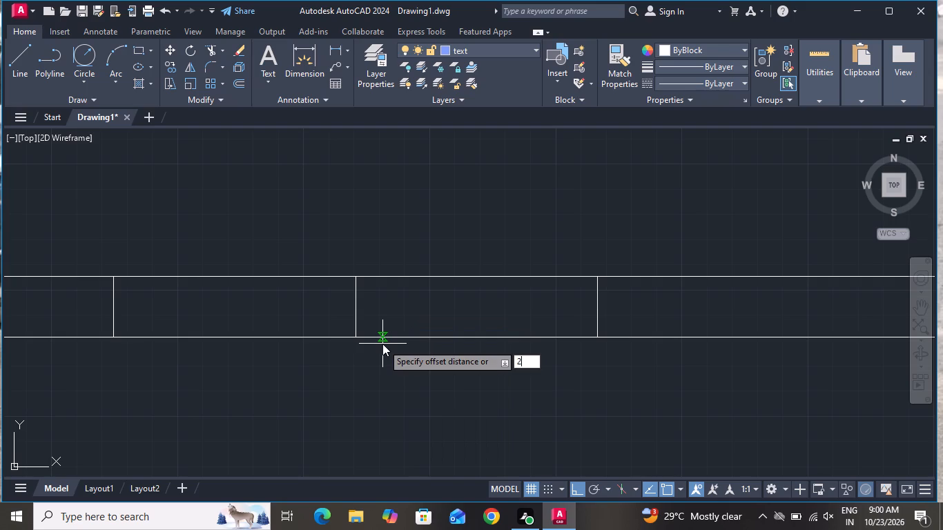
pyautogui.hotkey('shift', '"')
pyautogui.press('Return')
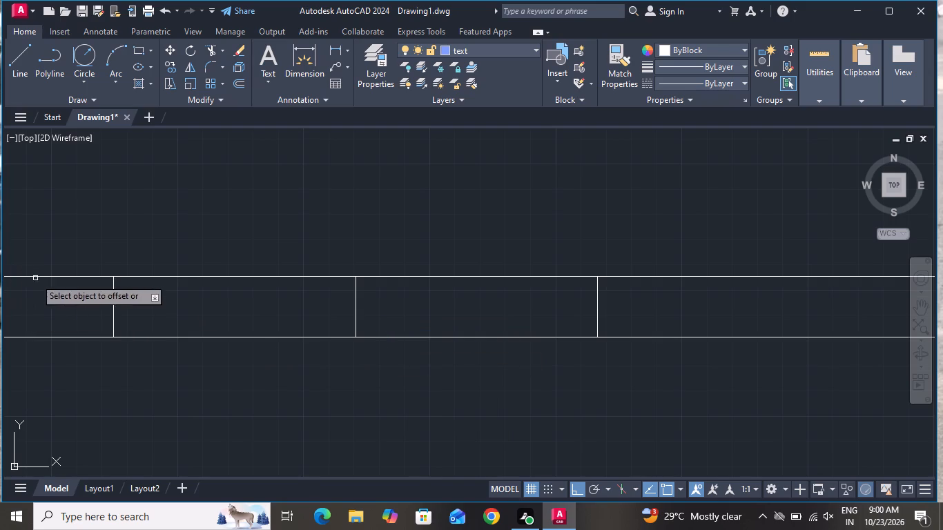
pyautogui.click(113, 297)
pyautogui.click(95, 298)
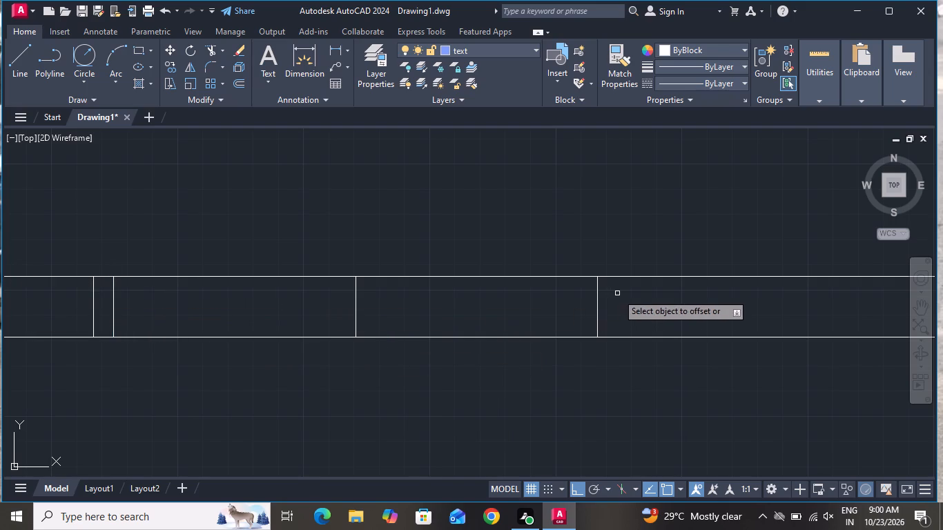
pyautogui.click(596, 304)
pyautogui.click(608, 297)
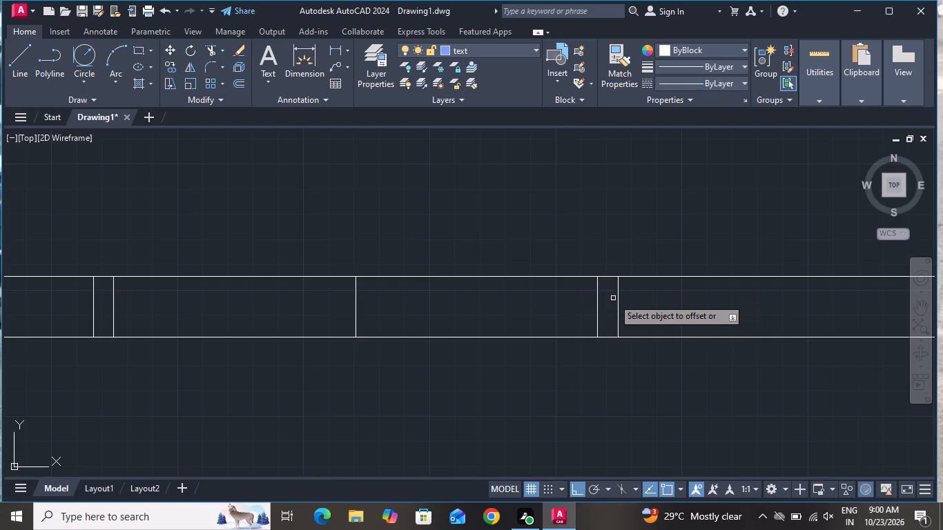
pyautogui.rightClick(613, 298)
pyautogui.click(646, 318)
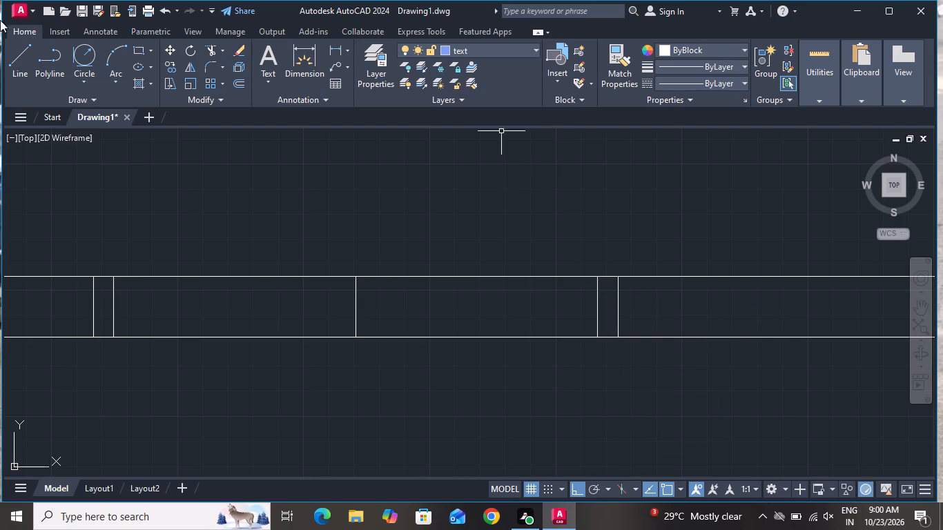
# Draw a horizontal line between the midpoints of the two inner end lines of this window opening.
pyautogui.click(26, 64)
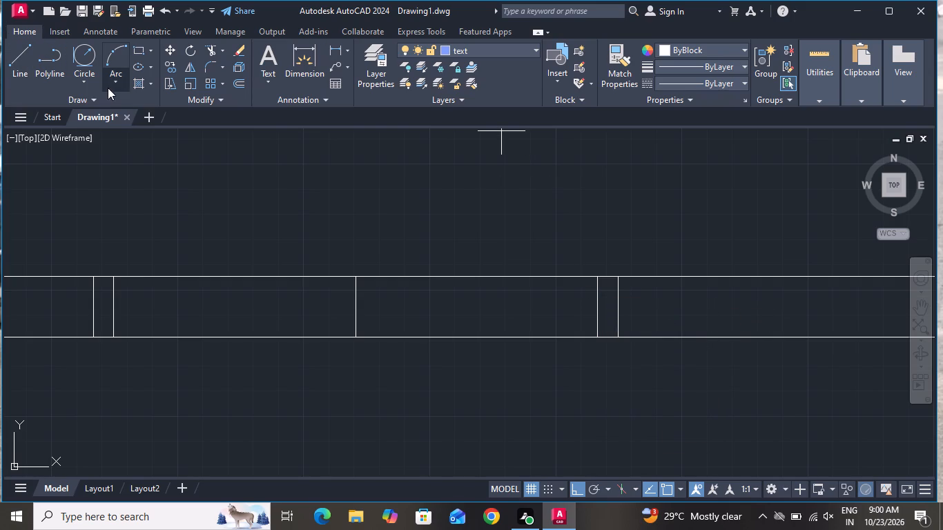
pyautogui.click(117, 308)
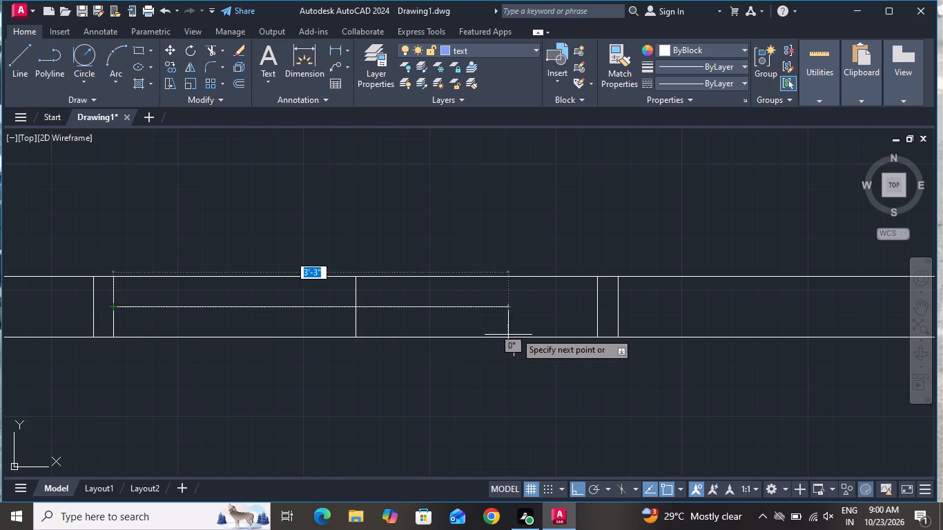
pyautogui.click(599, 305)
pyautogui.rightClick(602, 306)
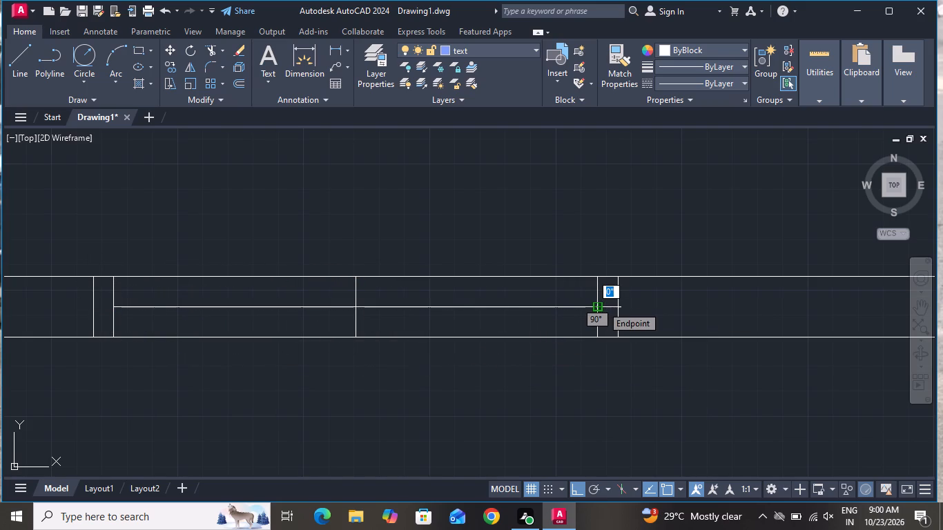
pyautogui.click(634, 326)
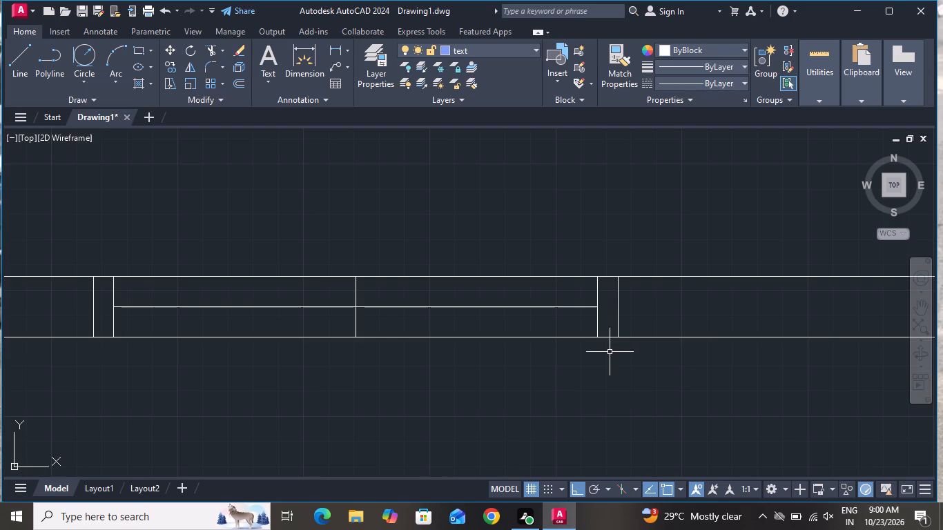
# Offset the horizontal centre line of this window opening 1" to both sides to form the glazing lines.
pyautogui.press('o')
pyautogui.press('space')
pyautogui.press('1')
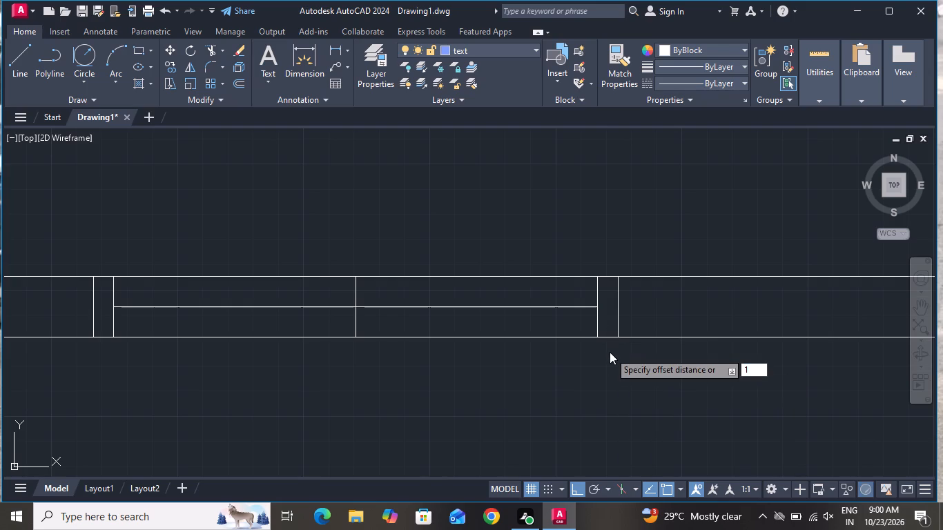
pyautogui.hotkey('shift', '"')
pyautogui.press('Return')
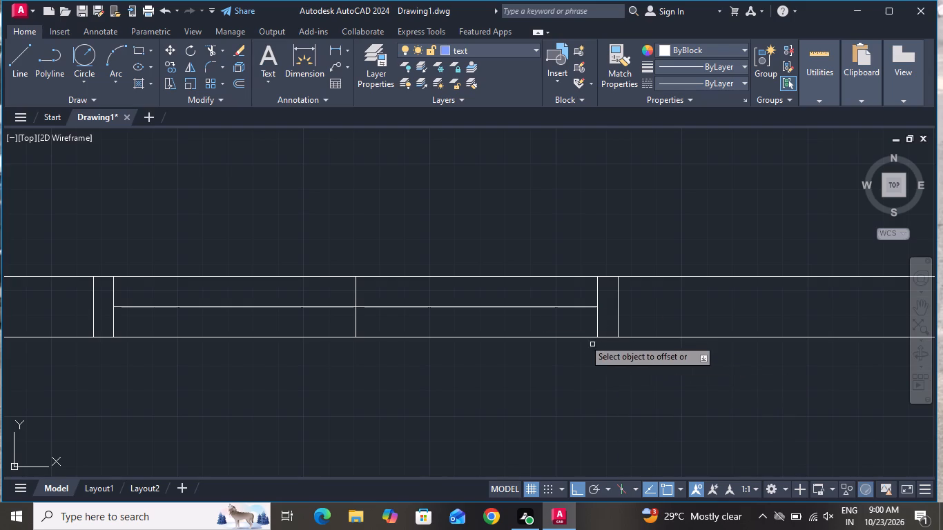
pyautogui.click(524, 306)
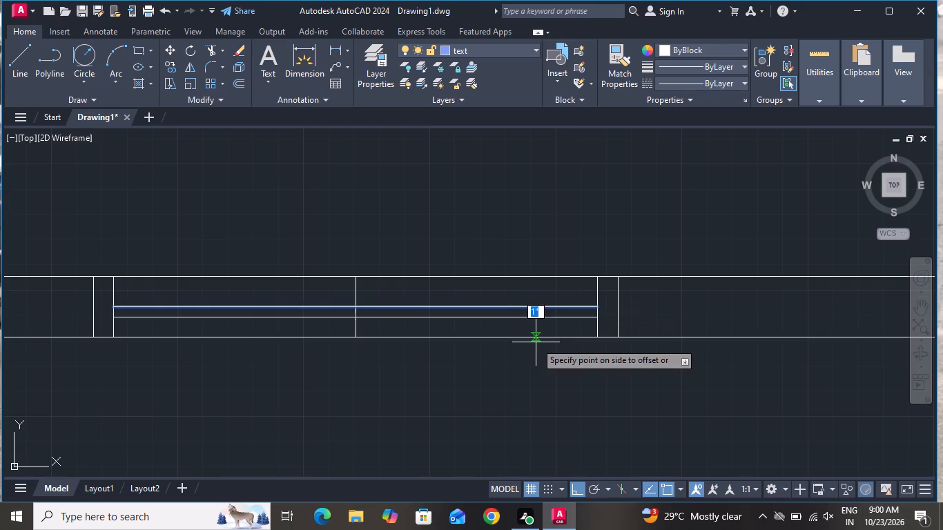
pyautogui.click(536, 342)
pyautogui.click(539, 308)
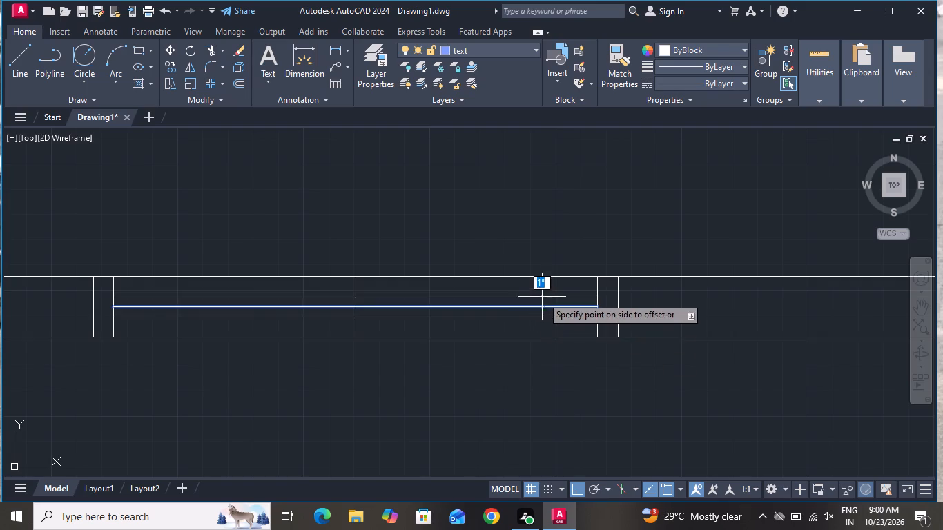
pyautogui.click(542, 297)
pyautogui.rightClick(391, 166)
pyautogui.click(401, 181)
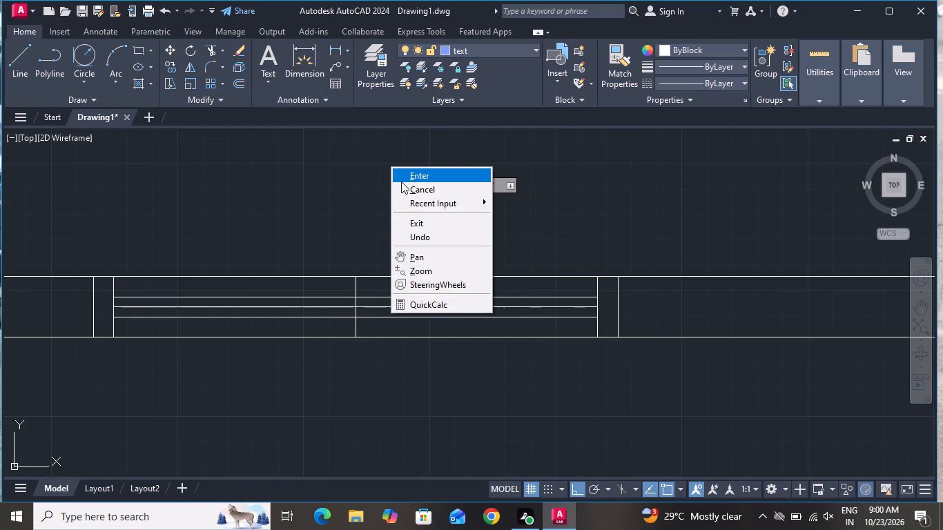
# Delete the vertical construction line and the horizontal centre line in the middle of this window.
pyautogui.scroll(1, 184, 72)
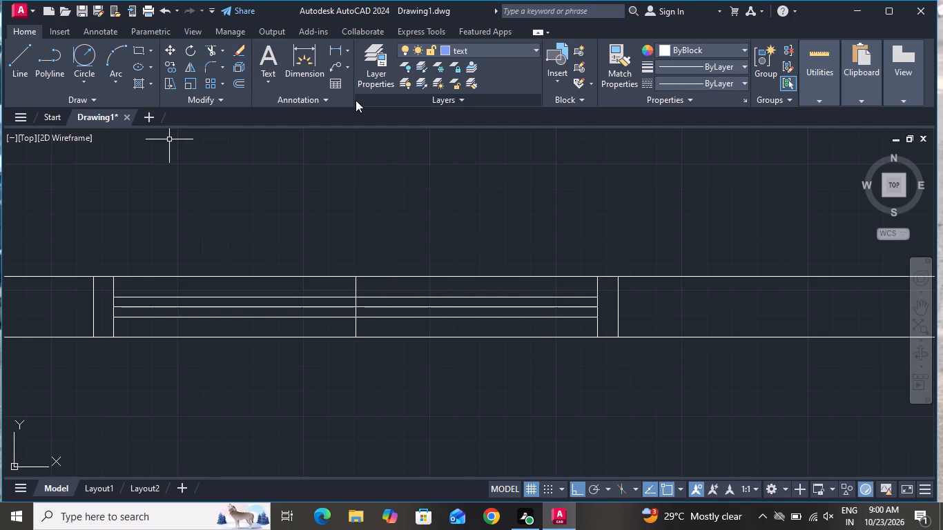
pyautogui.scroll(2, 358, 326)
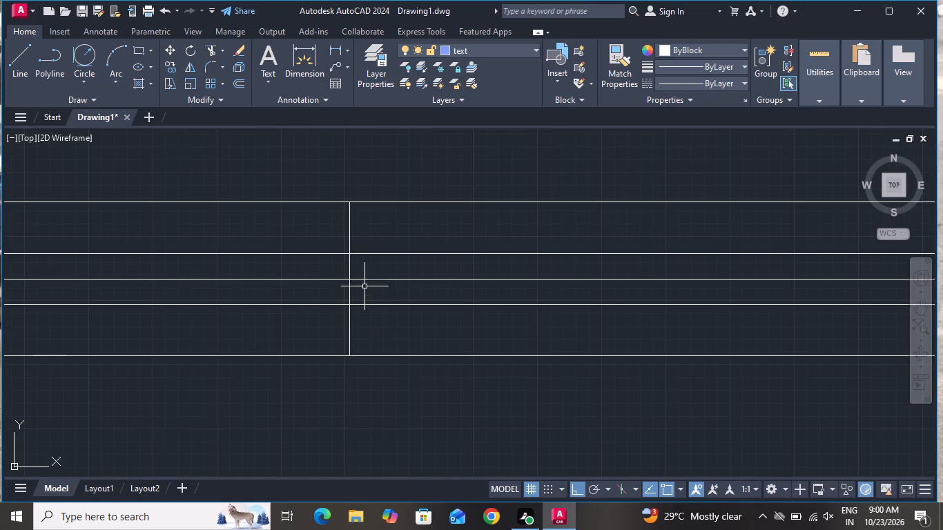
pyautogui.scroll(2, 362, 280)
pyautogui.click(371, 233)
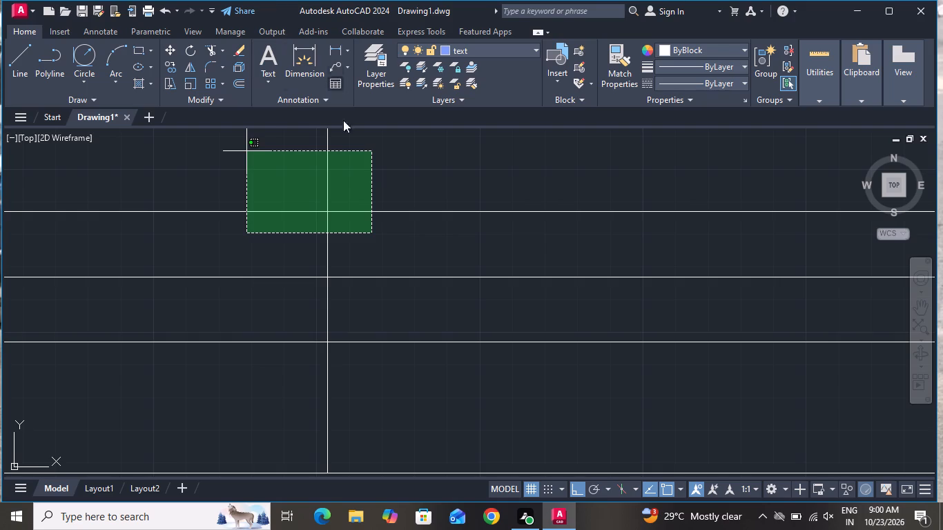
pyautogui.click(293, 304)
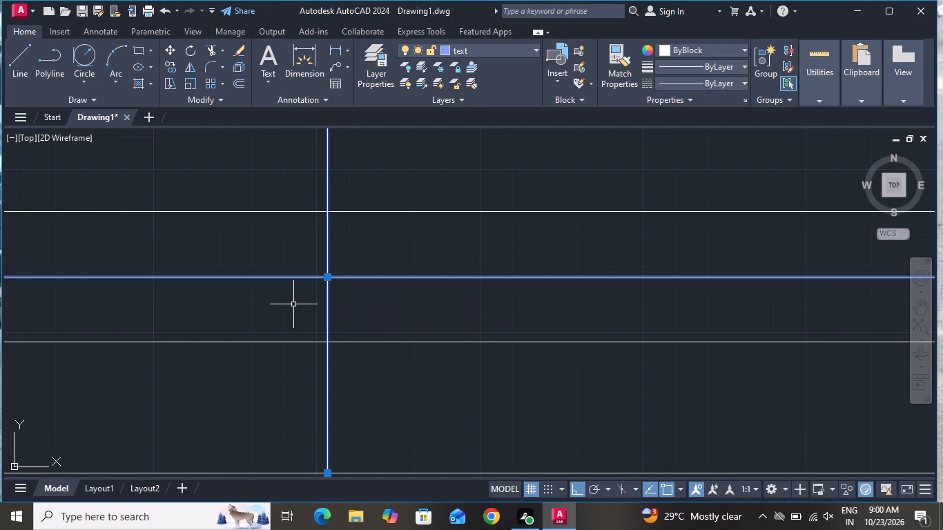
pyautogui.press('Delete')
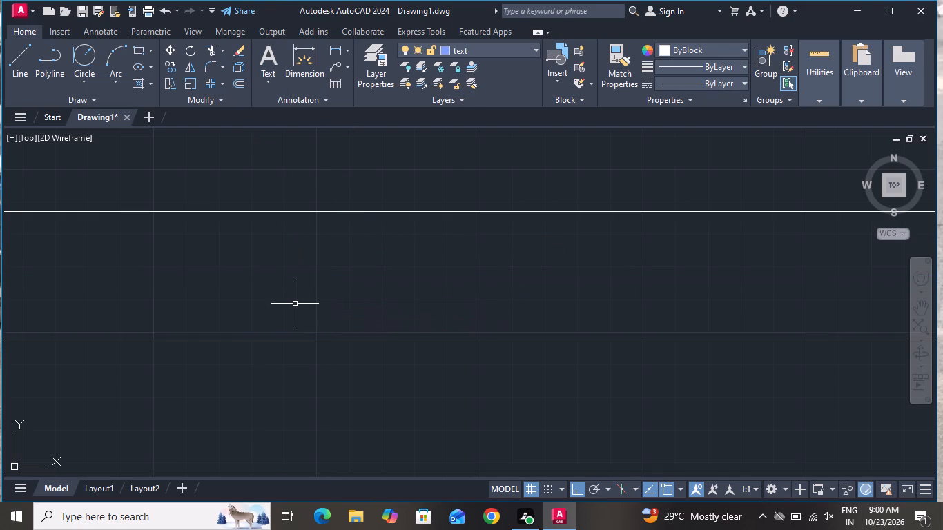
# Draw a short vertical line across the wall between the lower-right room and the full-width bottom room, at the midpoint of the lower-right room's side.
pyautogui.scroll(-5, 295, 303)
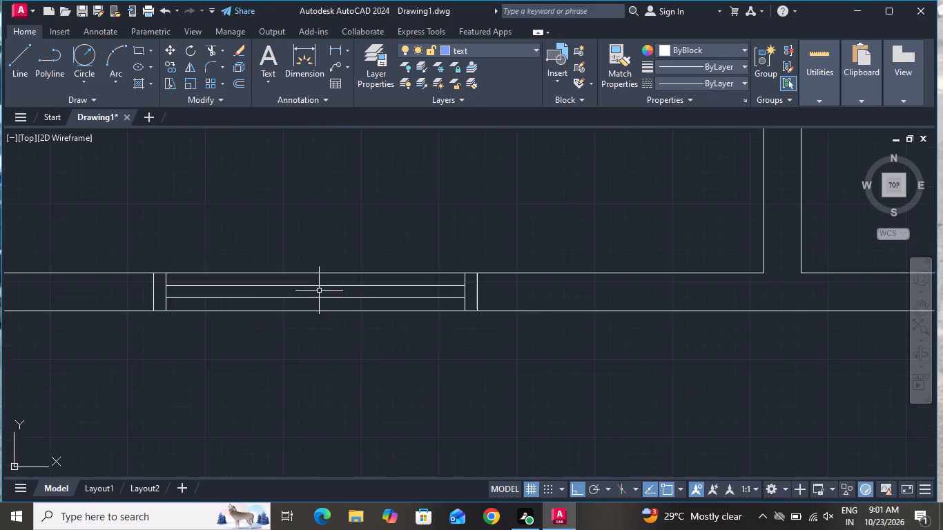
pyautogui.scroll(-1, 319, 291)
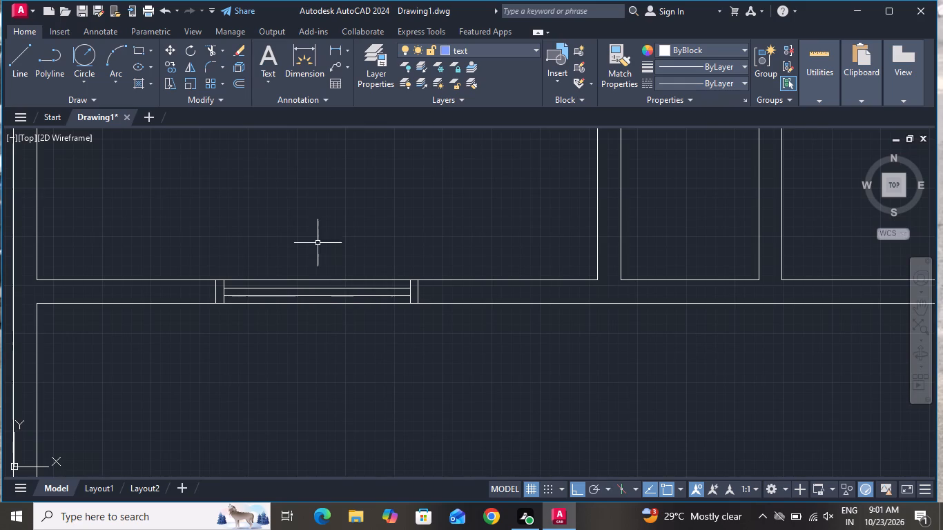
pyautogui.click(14, 52)
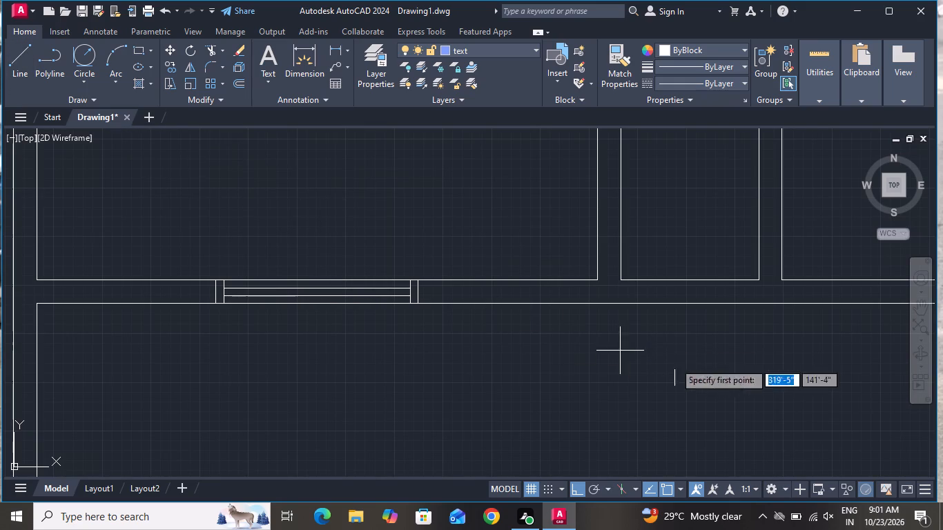
pyautogui.scroll(-2, 595, 383)
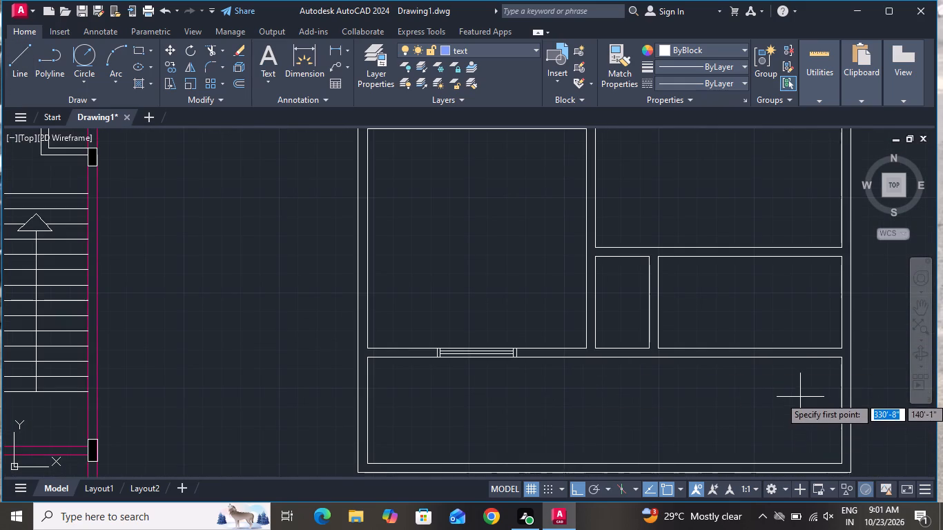
pyautogui.scroll(2, 824, 329)
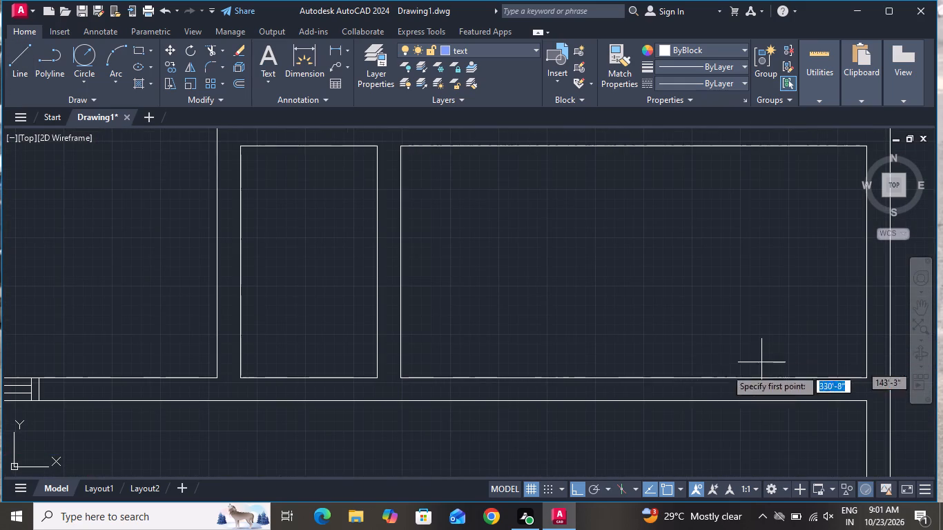
pyautogui.click(638, 375)
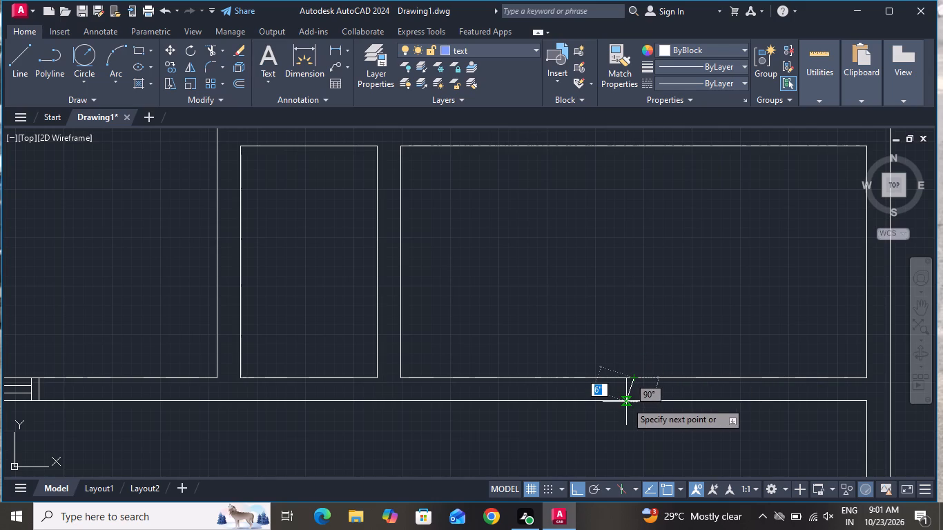
pyautogui.click(634, 400)
pyautogui.rightClick(635, 400)
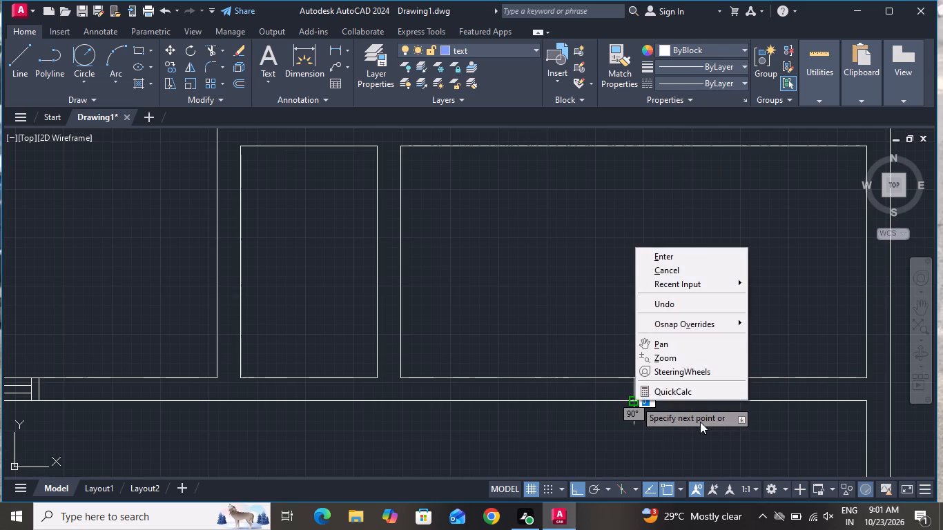
pyautogui.click(701, 264)
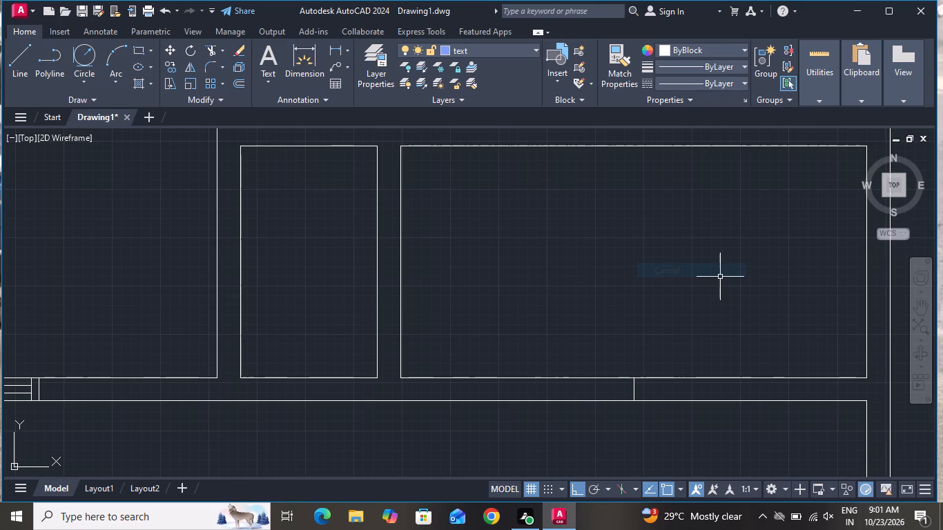
# Offset this new wall-crossing line 1' to both sides to form the ends of the window opening.
pyautogui.write('o')
pyautogui.press('space')
pyautogui.press('1')
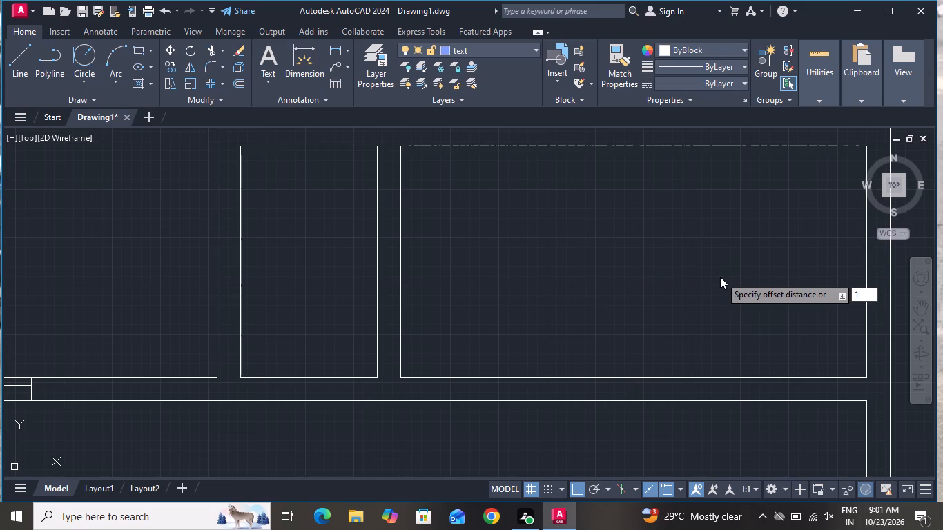
pyautogui.press("'")
pyautogui.press('Return')
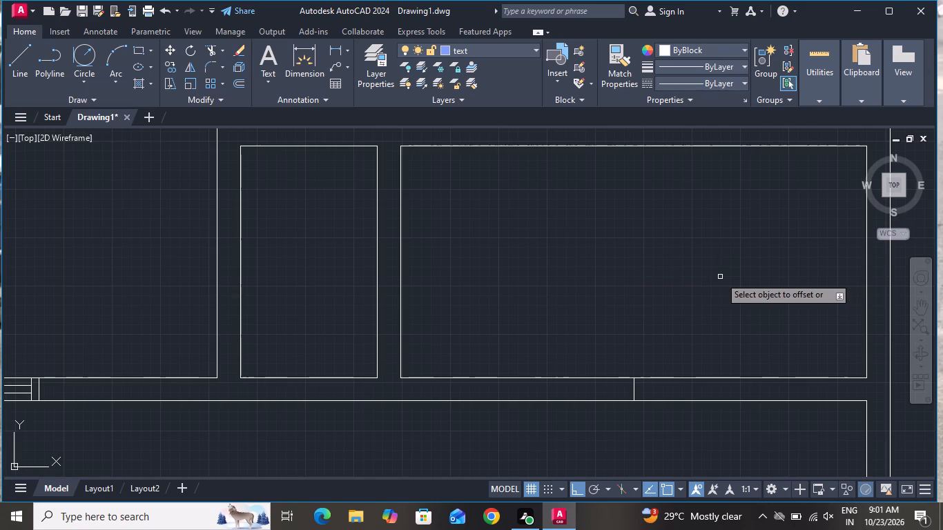
pyautogui.scroll(2, 633, 409)
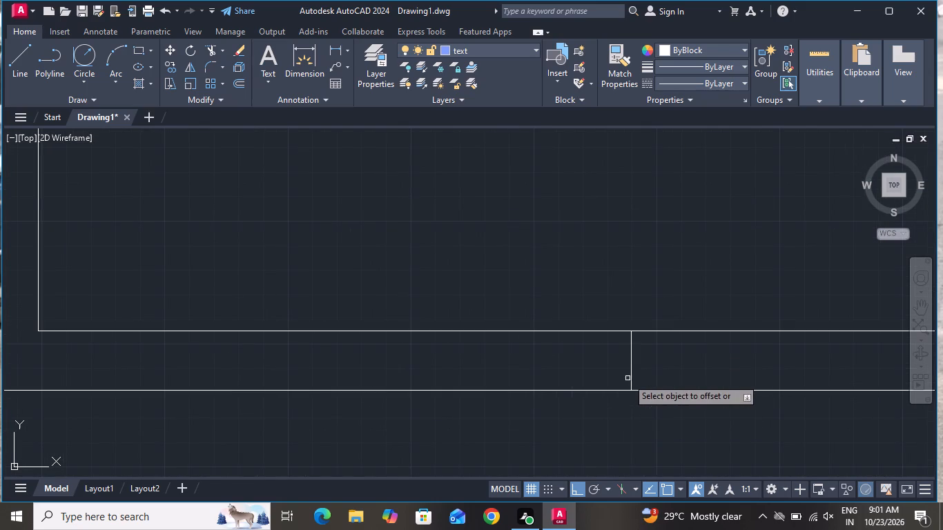
pyautogui.click(631, 368)
pyautogui.click(603, 373)
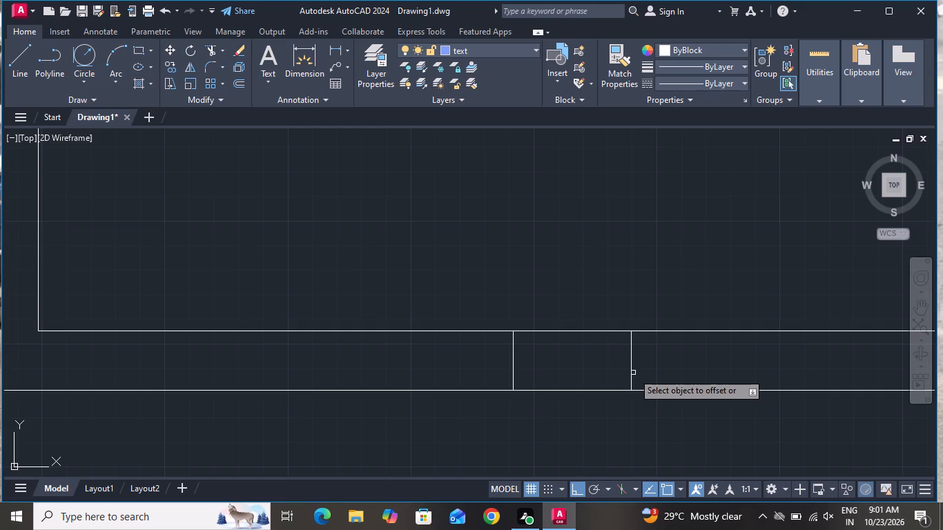
pyautogui.click(632, 373)
pyautogui.click(652, 371)
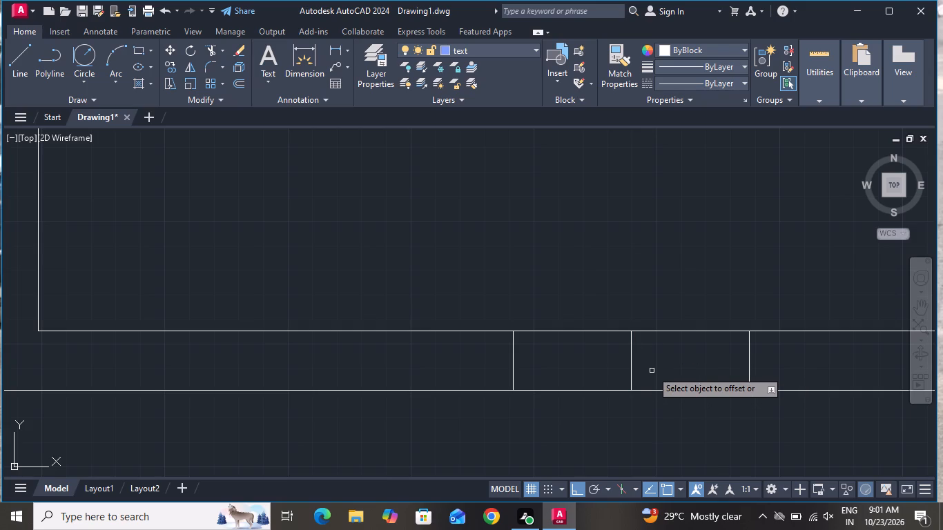
pyautogui.rightClick(652, 371)
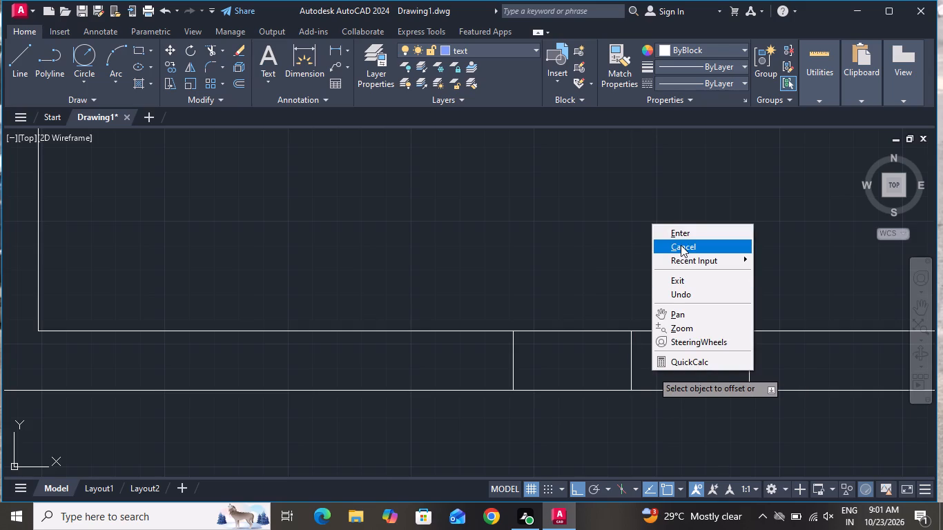
pyautogui.click(682, 245)
# Offset the two end lines of the lower-right room's window opening 2" outward to form the frame ends.
pyautogui.write('o 2')
pyautogui.hotkey('shift', '"')
pyautogui.press('Return')
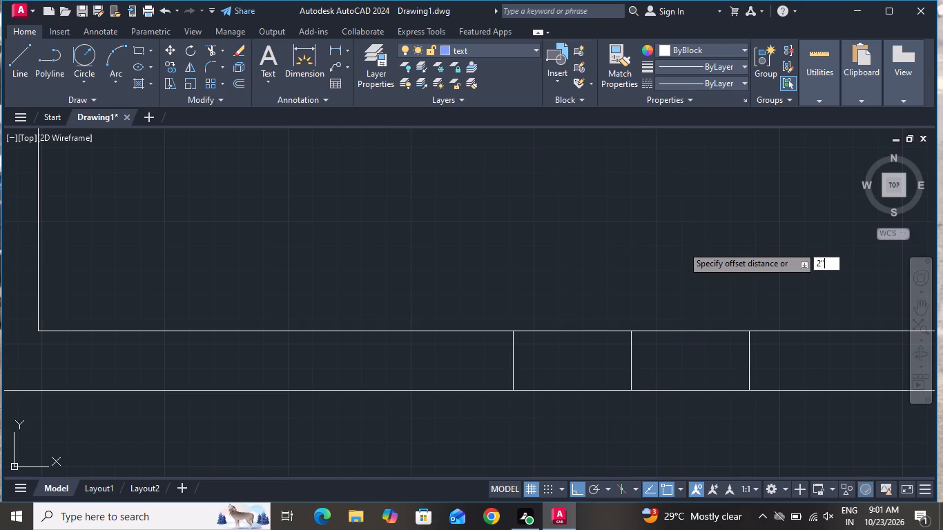
pyautogui.click(513, 362)
pyautogui.click(471, 364)
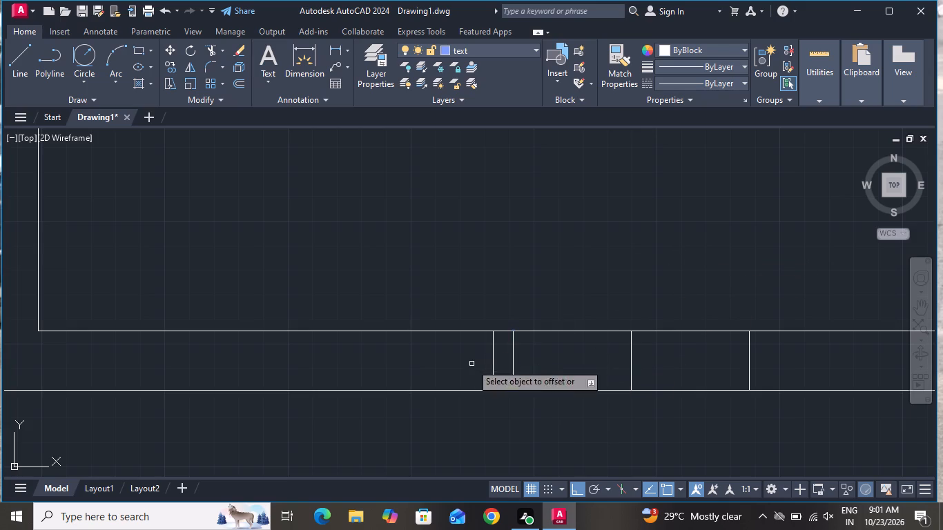
pyautogui.click(748, 355)
pyautogui.click(769, 354)
pyautogui.rightClick(772, 347)
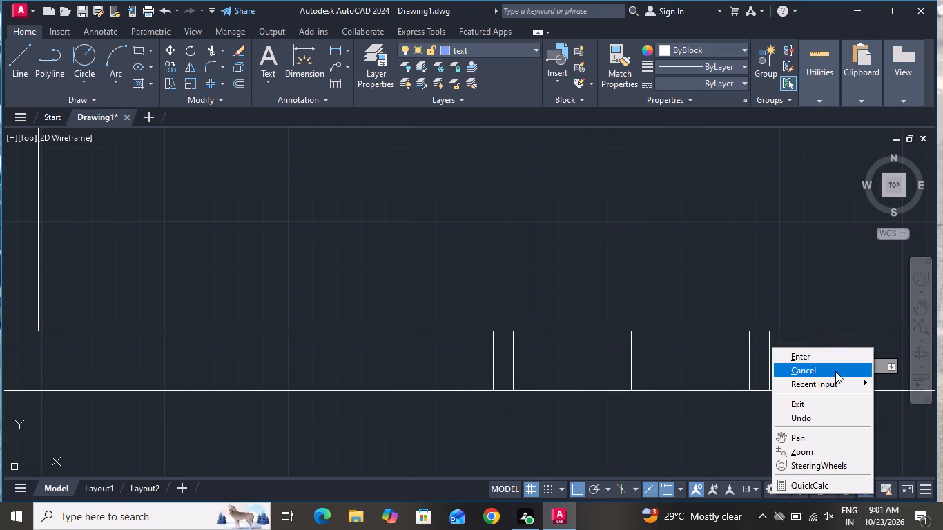
pyautogui.click(835, 371)
# Draw a horizontal line between the midpoints of the two inner end lines of this window opening.
pyautogui.click(31, 48)
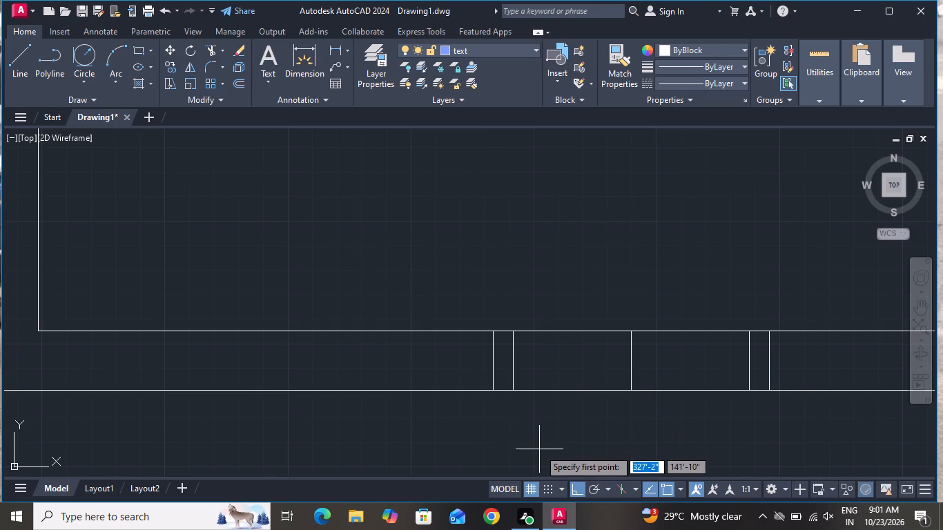
pyautogui.scroll(1, 518, 460)
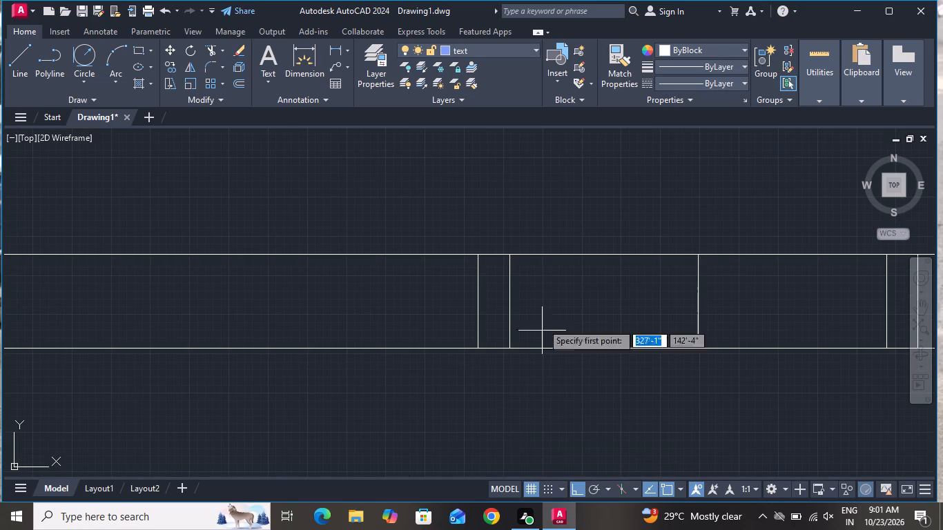
pyautogui.click(508, 298)
pyautogui.scroll(-2, 410, 346)
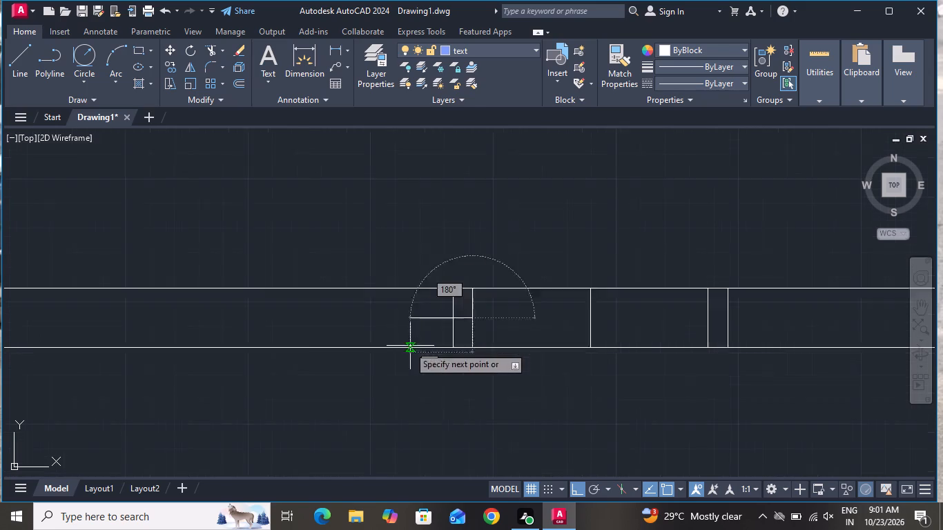
pyautogui.scroll(3, 610, 324)
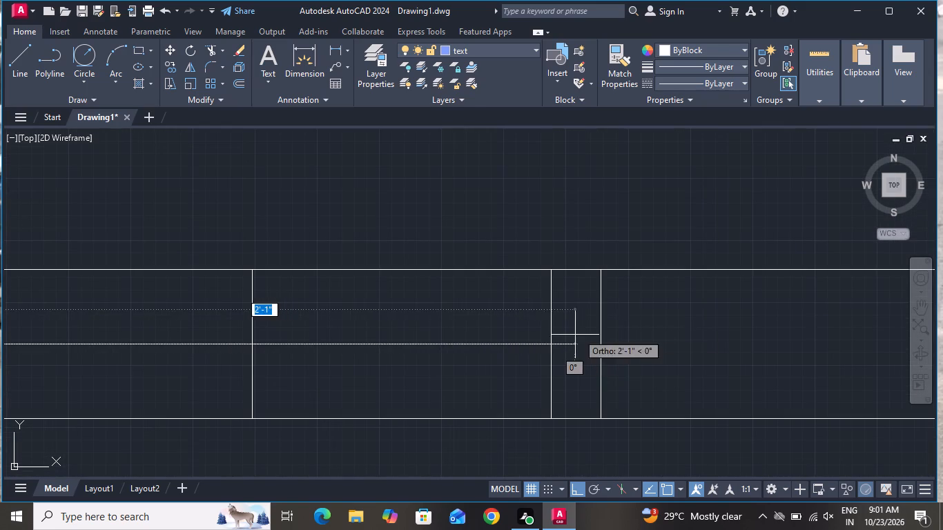
pyautogui.click(549, 340)
pyautogui.rightClick(549, 340)
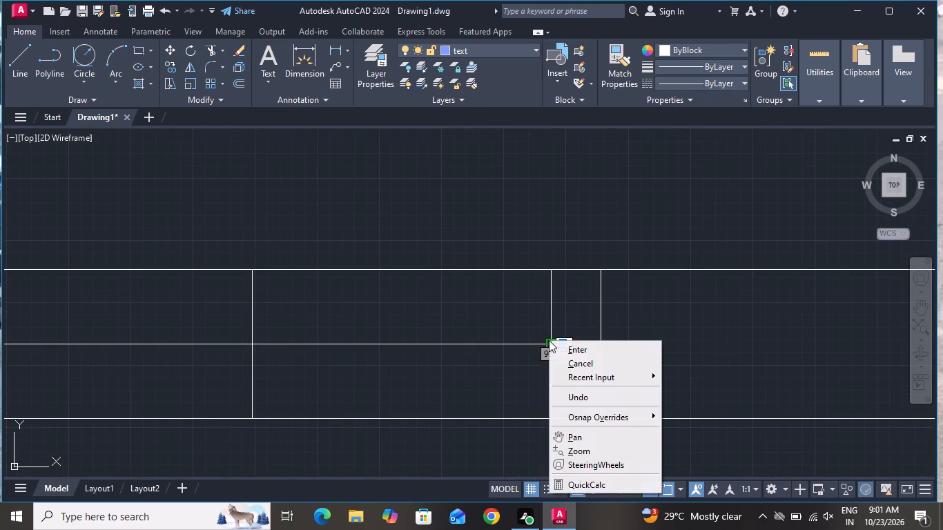
pyautogui.click(576, 358)
# Offset the horizontal centre line of the lower-right room's window opening 1" to both sides to form the glazing lines.
pyautogui.scroll(-2, 576, 358)
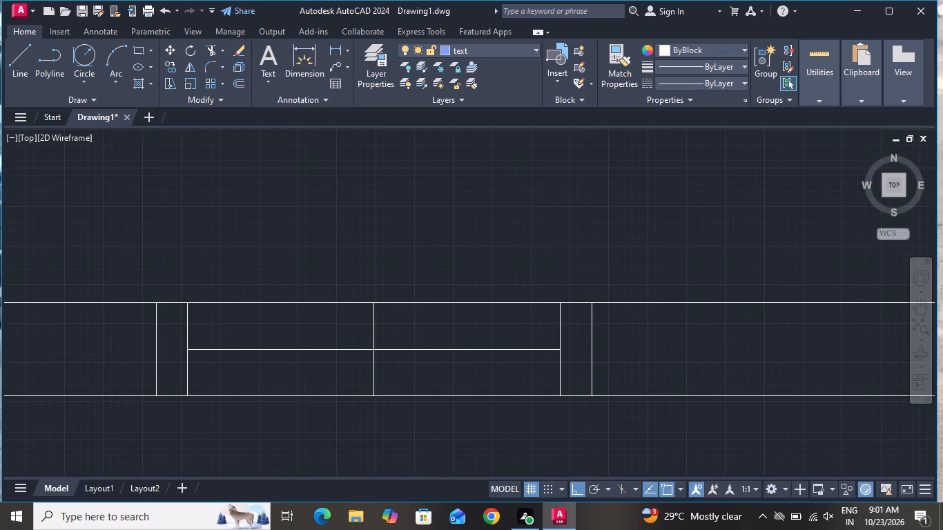
pyautogui.write('o 1')
pyautogui.hotkey('shift', '"')
pyautogui.press('Return')
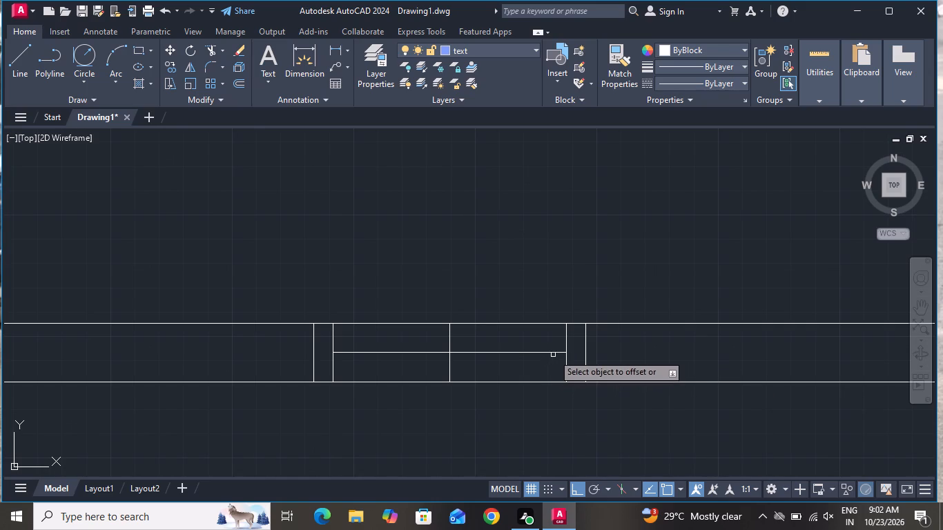
pyautogui.click(553, 354)
pyautogui.click(556, 337)
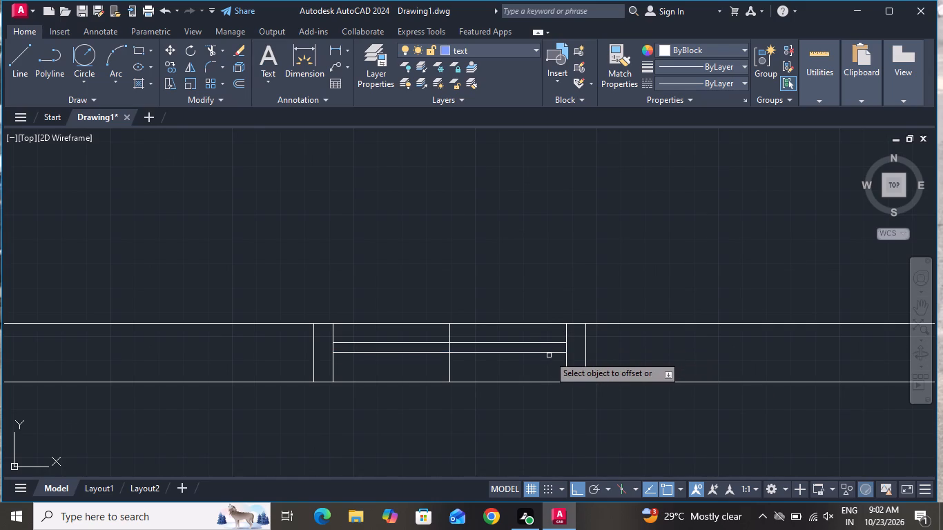
pyautogui.click(551, 353)
pyautogui.click(550, 371)
pyautogui.rightClick(551, 373)
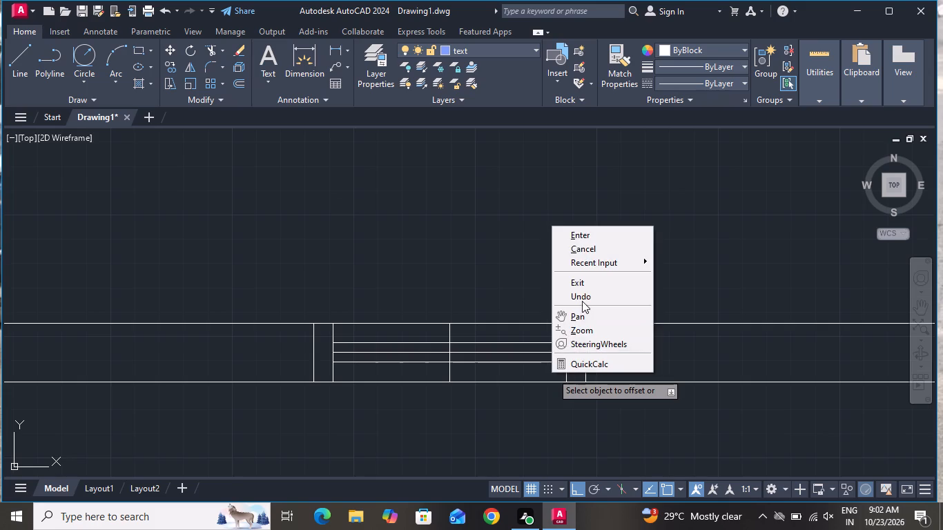
pyautogui.click(586, 245)
# Delete the horizontal centre line and the vertical midpoint line from the lower-right room's window opening.
pyautogui.scroll(4, 449, 353)
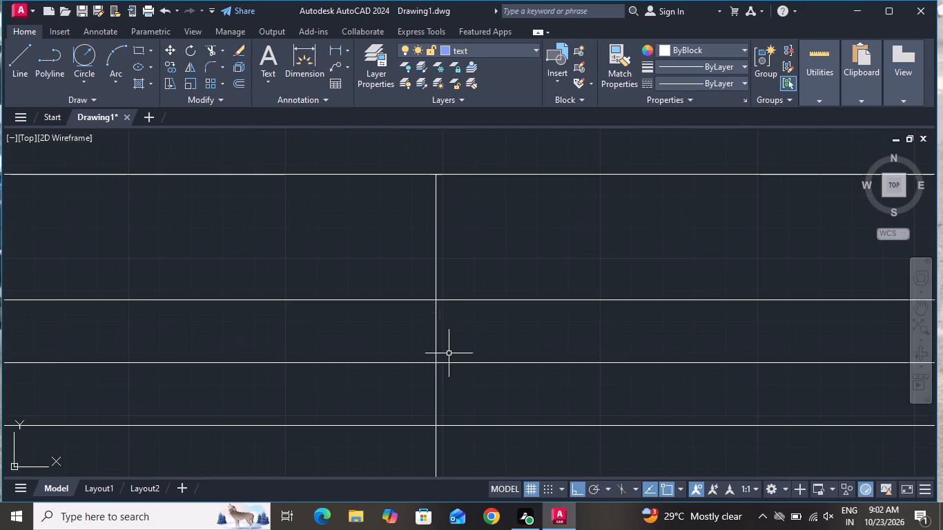
pyautogui.click(470, 343)
pyautogui.click(441, 368)
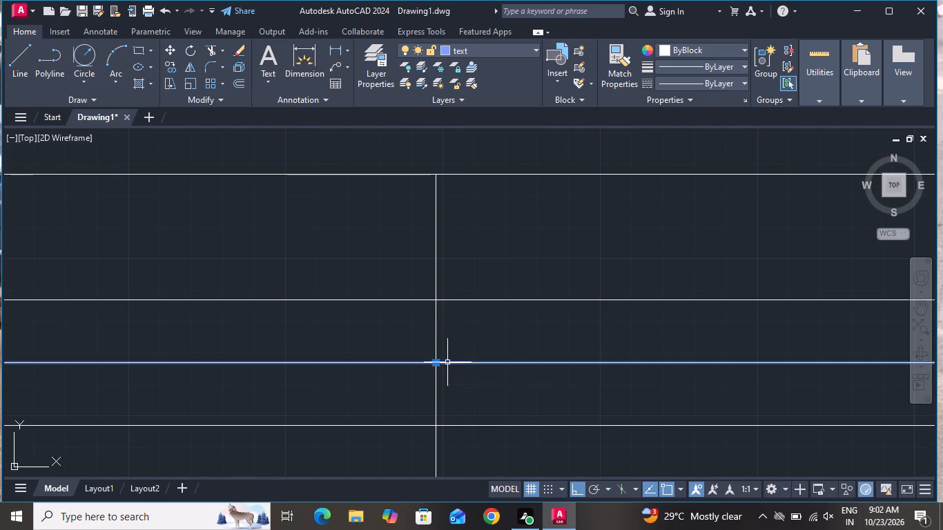
pyautogui.click(452, 333)
pyautogui.click(432, 336)
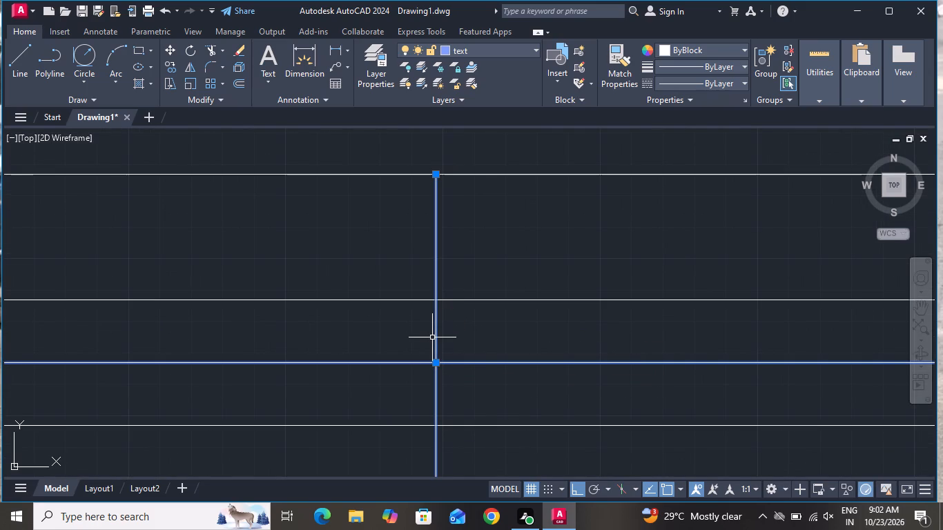
pyautogui.press('Delete')
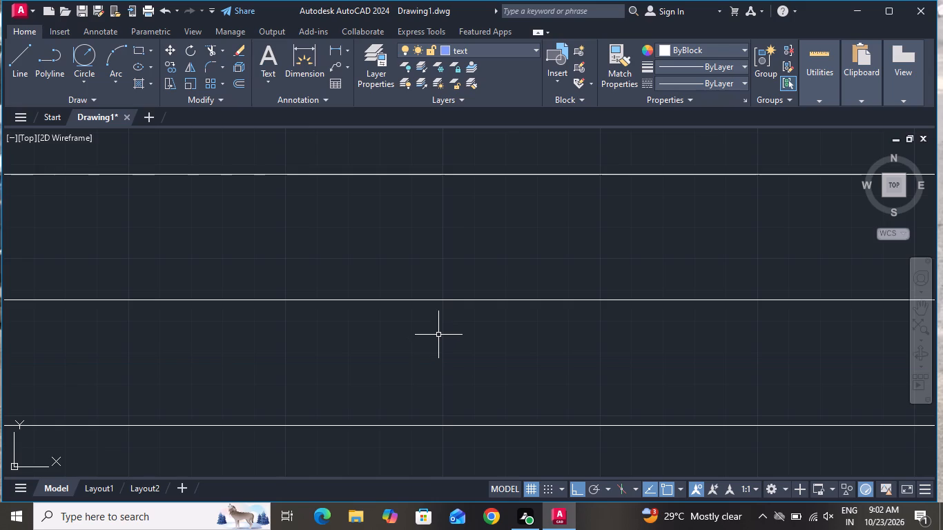
# Offset the inner line of the outer right wall 3' inward, in the open space between the upper-right and middle-right rooms.
pyautogui.scroll(-10, 445, 335)
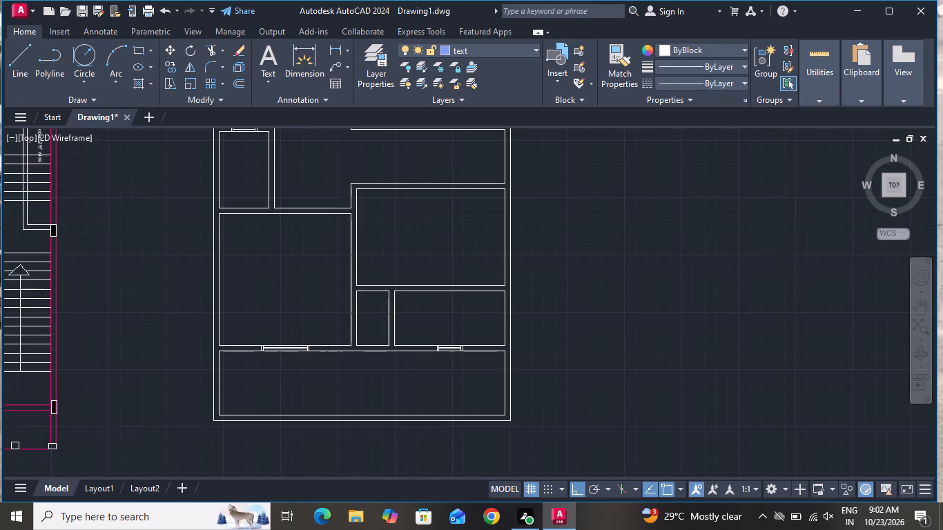
pyautogui.scroll(3, 501, 202)
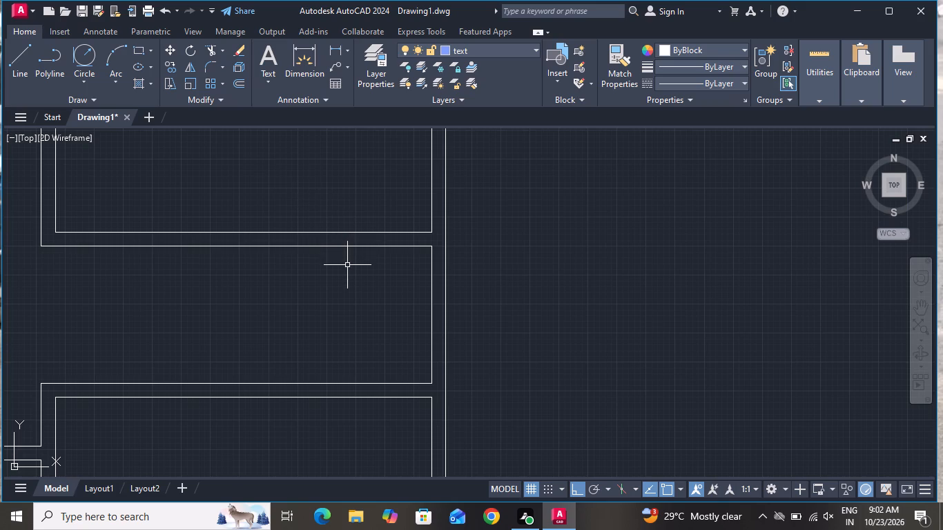
pyautogui.write('o')
pyautogui.press('space')
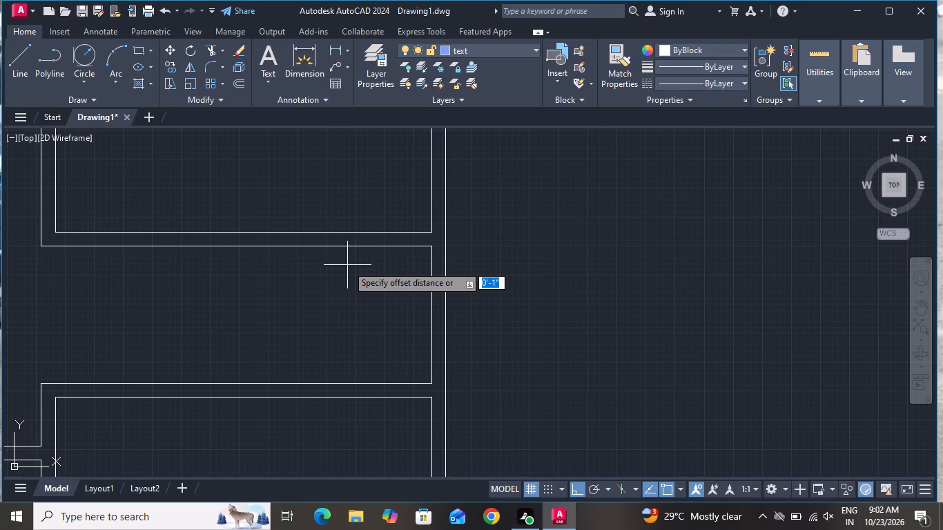
pyautogui.write("3'")
pyautogui.press('Return')
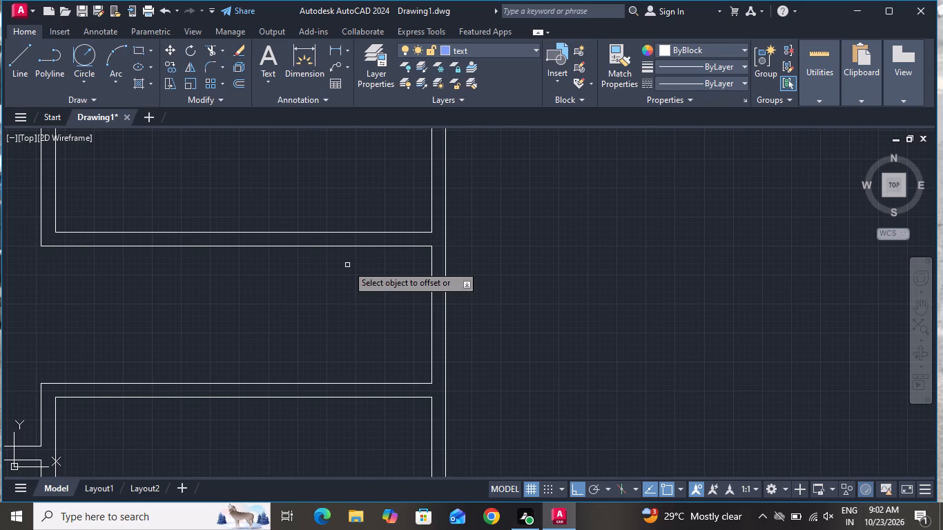
pyautogui.click(433, 302)
pyautogui.click(385, 314)
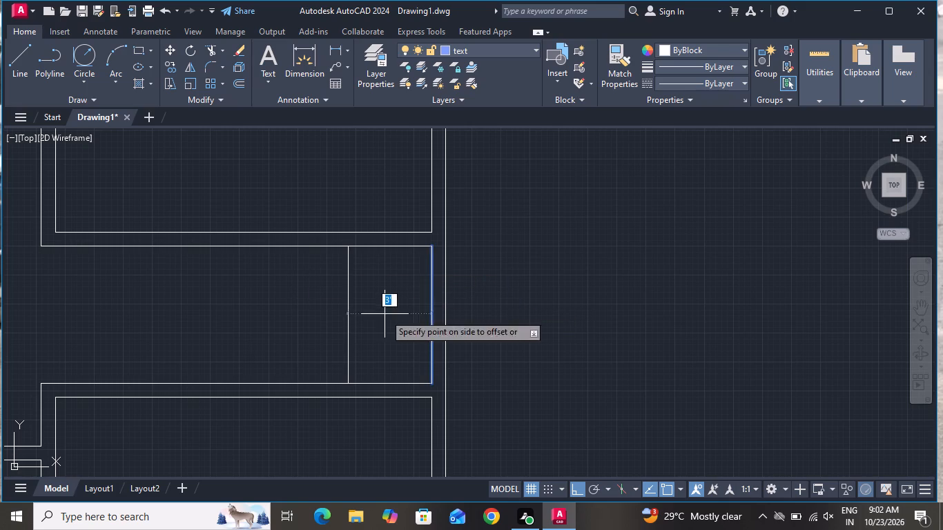
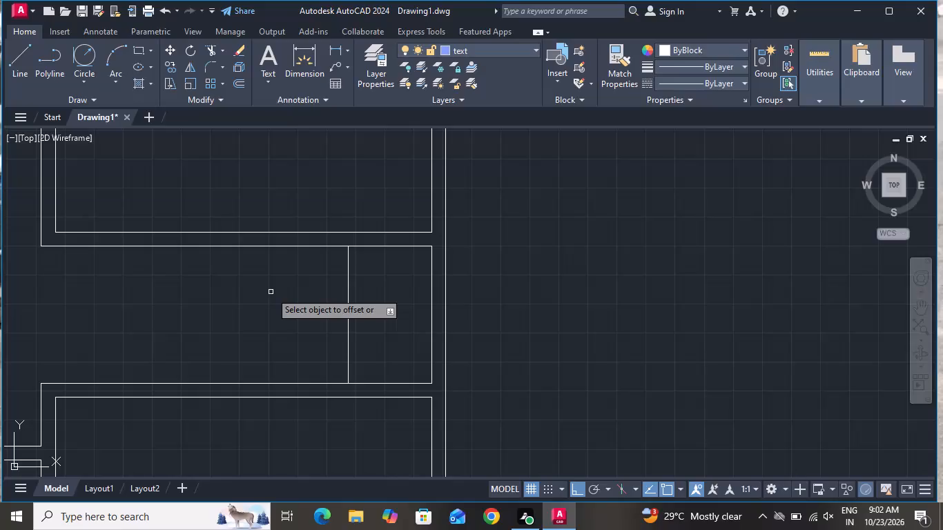
# Offset the vertical line between the upper-right and middle-right rooms 6" away from the outer right wall to form a partition wall.
pyautogui.rightClick(271, 292)
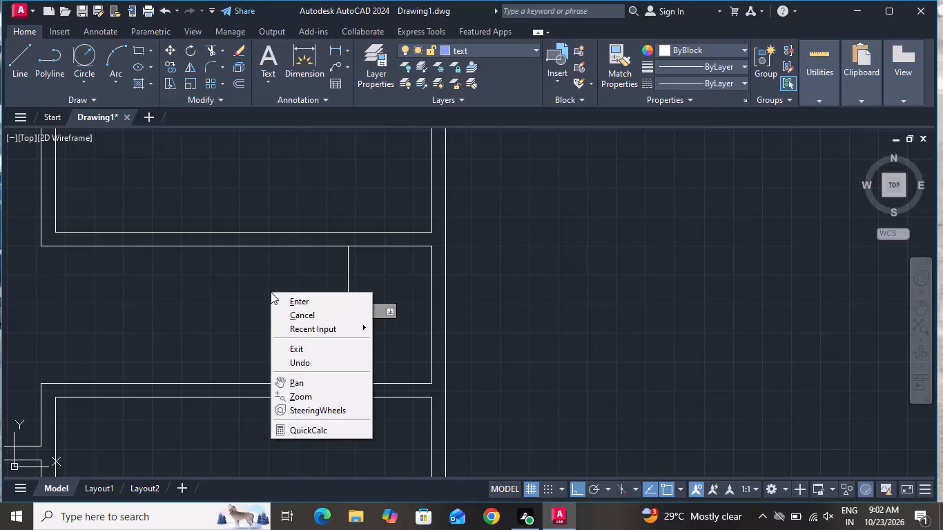
pyautogui.click(323, 319)
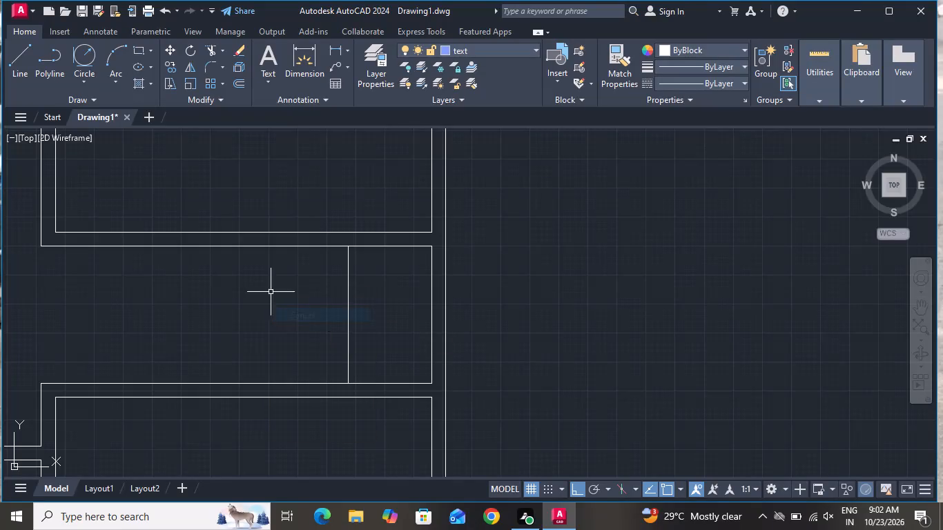
pyautogui.scroll(-1, 331, 313)
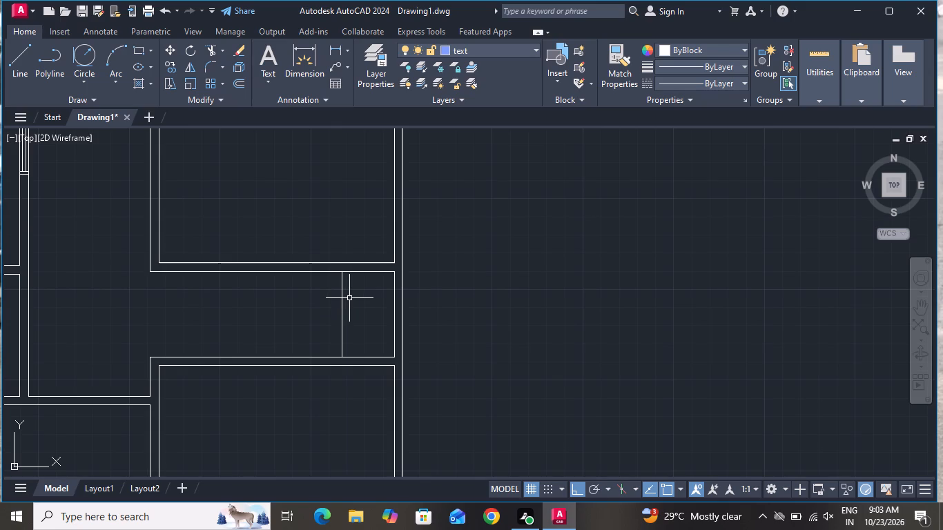
pyautogui.write('o')
pyautogui.press('space')
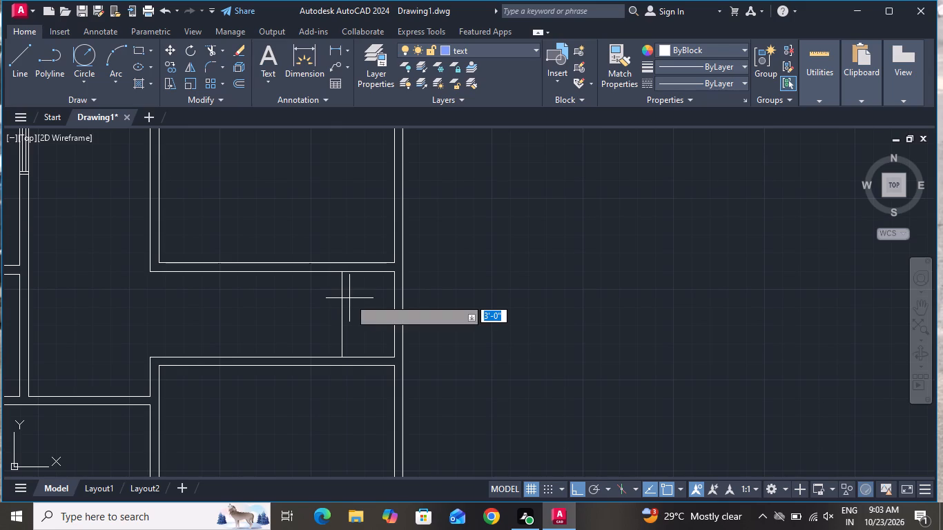
pyautogui.press('6')
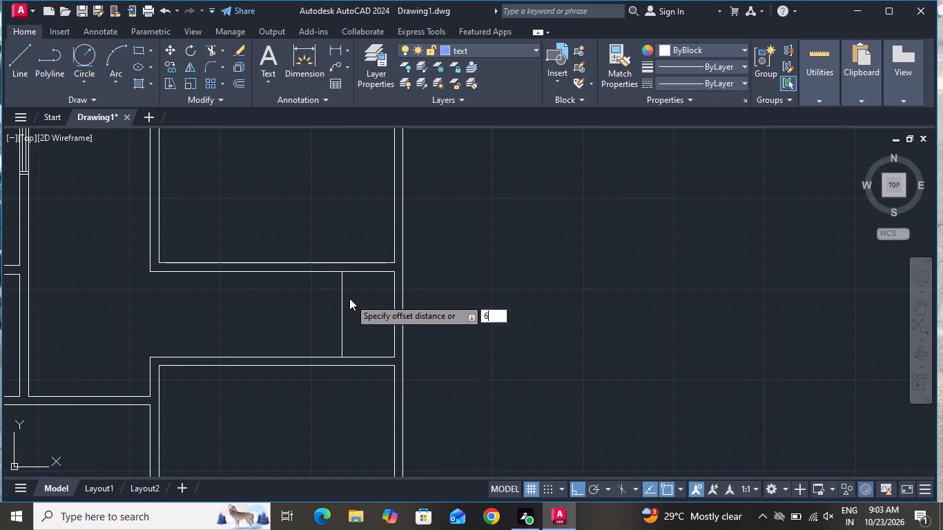
pyautogui.hotkey('shift', '"')
pyautogui.press('Return')
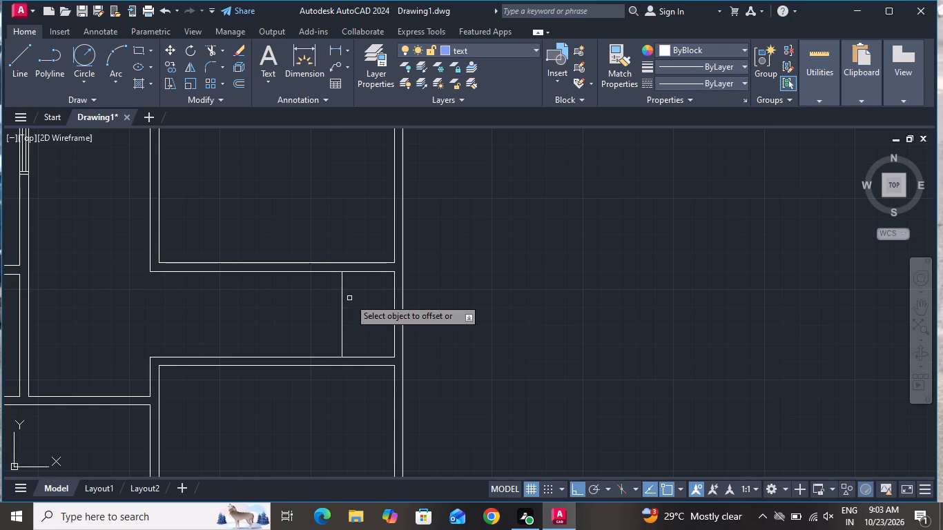
pyautogui.click(341, 315)
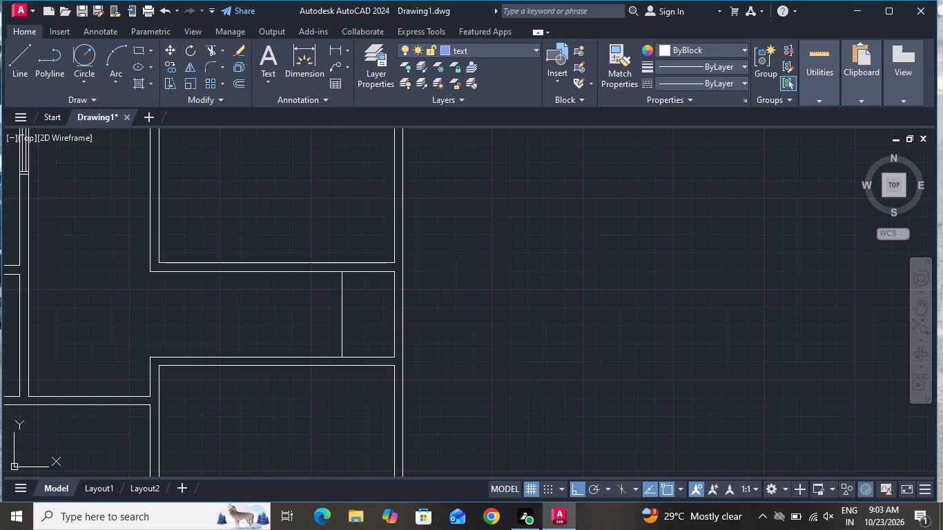
pyautogui.click(311, 315)
pyautogui.rightClick(311, 315)
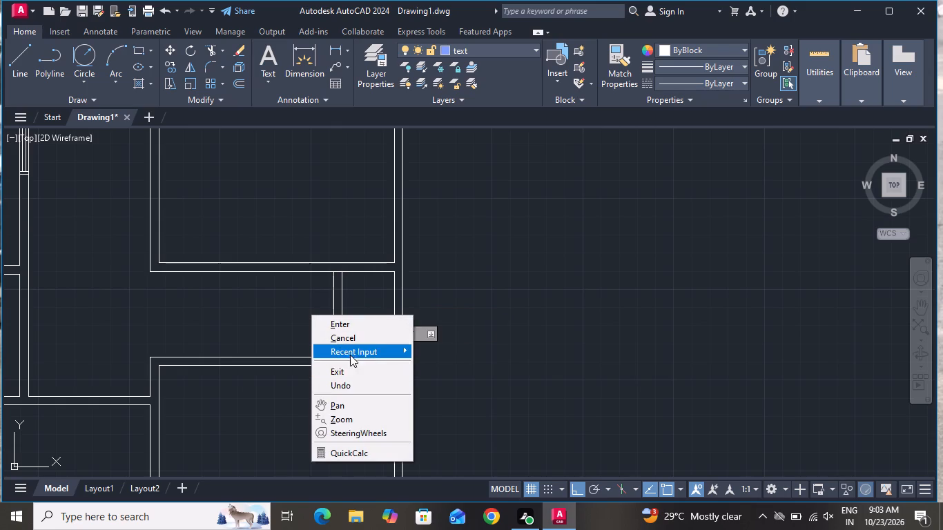
pyautogui.click(350, 334)
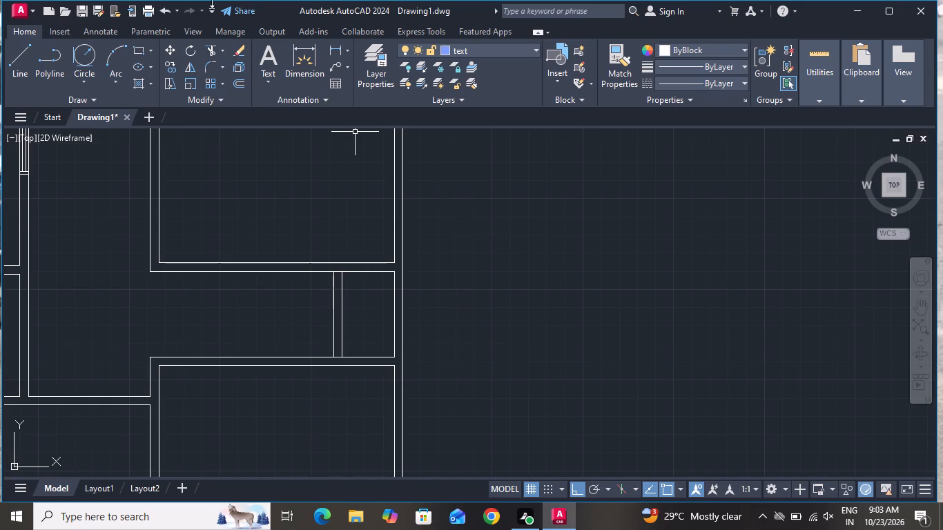
# Trim the room wall lines between the two partition lines at the partition's upper and lower junctions.
pyautogui.moveTo(227, 31); pyautogui.dragTo(84, 52)
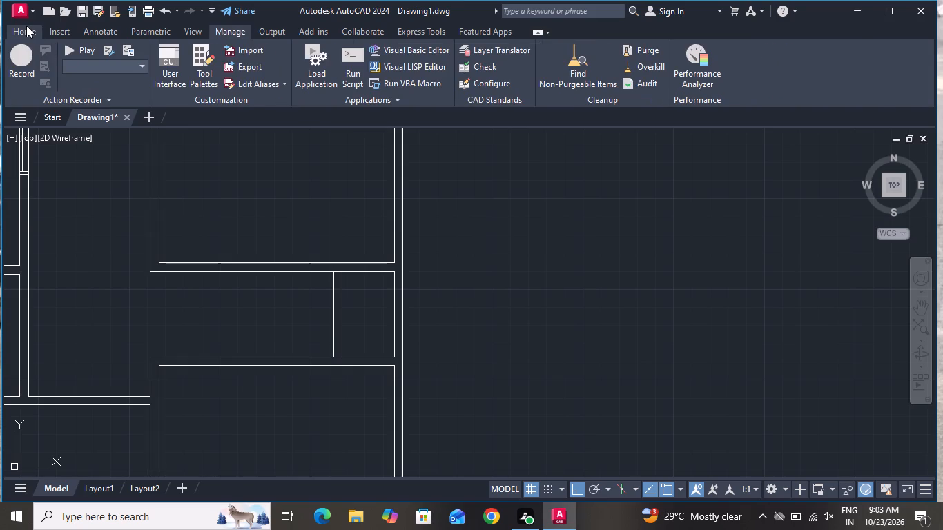
pyautogui.click(26, 26)
pyautogui.click(211, 46)
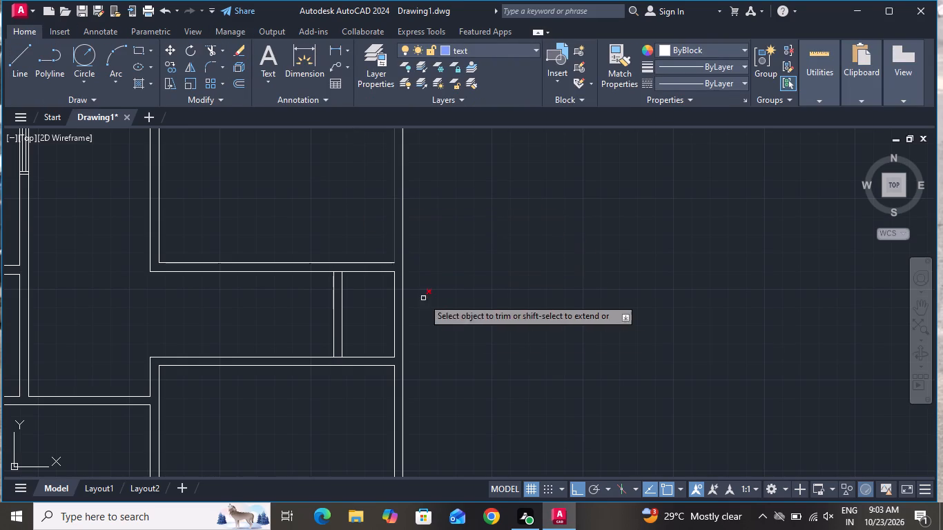
pyautogui.scroll(2, 331, 244)
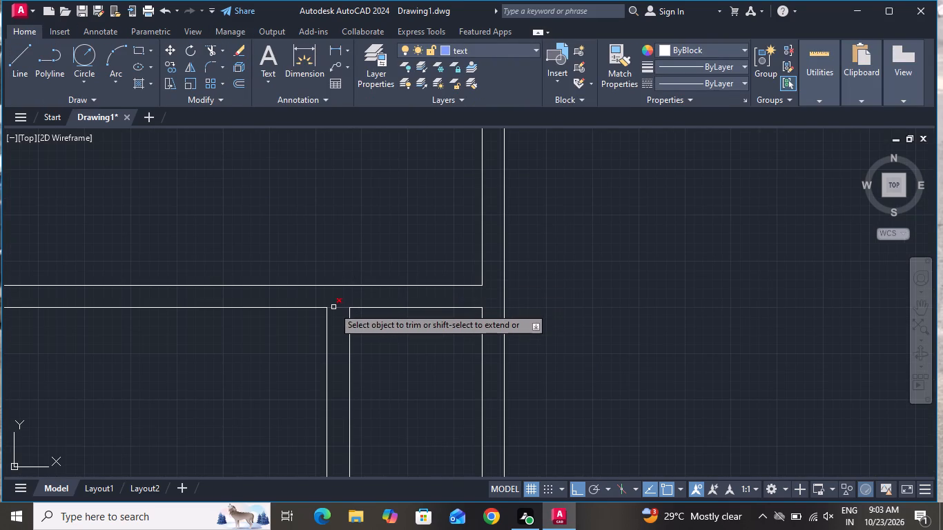
pyautogui.click(335, 307)
pyautogui.scroll(-3, 370, 215)
pyautogui.scroll(3, 362, 293)
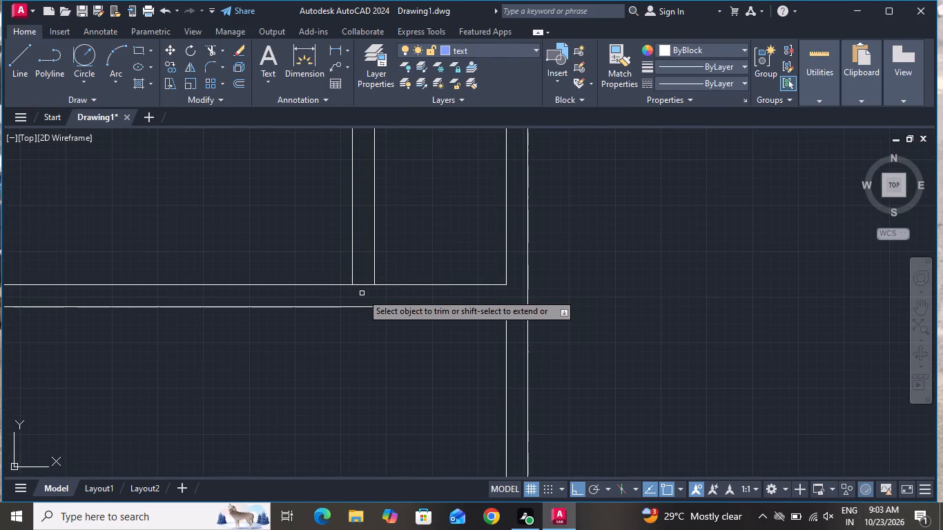
pyautogui.click(363, 282)
pyautogui.click(361, 292)
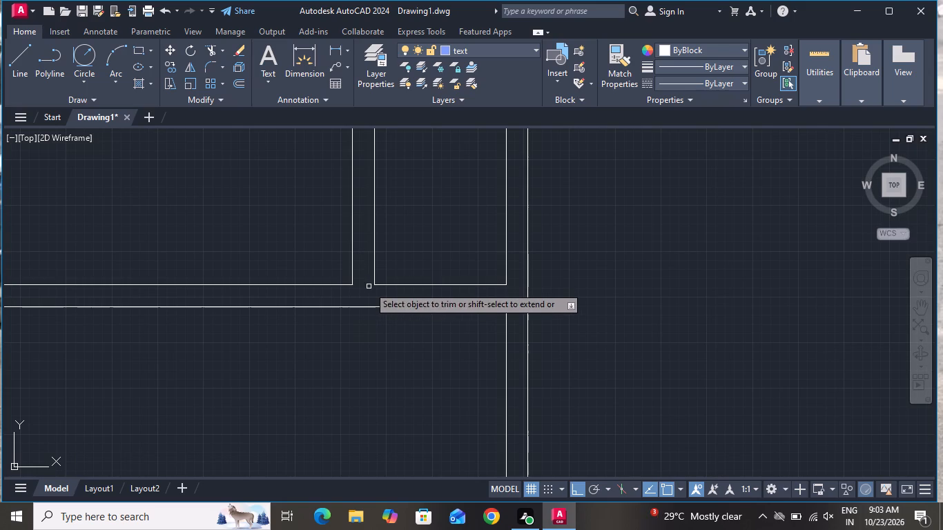
pyautogui.rightClick(369, 286)
pyautogui.click(407, 314)
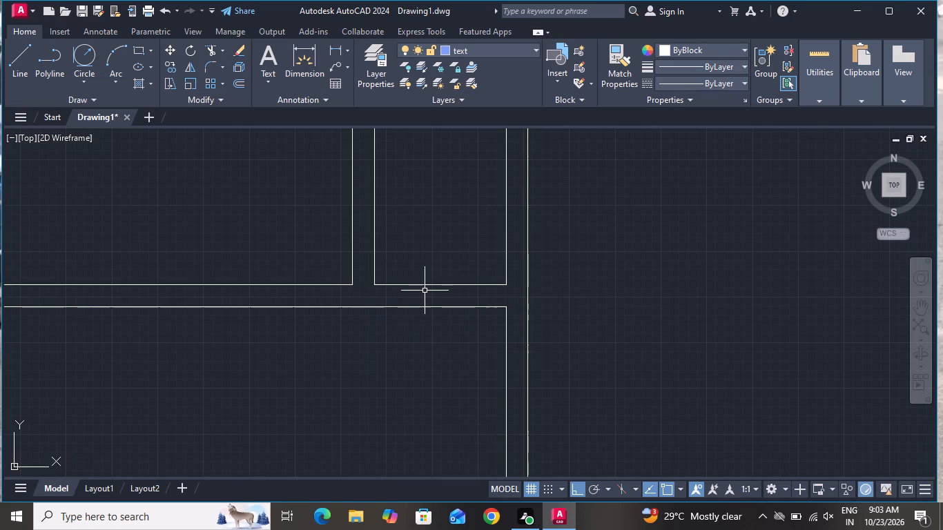
# Draw a horizontal line across the new partition wall between the midpoints of its two vertical lines.
pyautogui.click(14, 56)
pyautogui.scroll(-2, 253, 291)
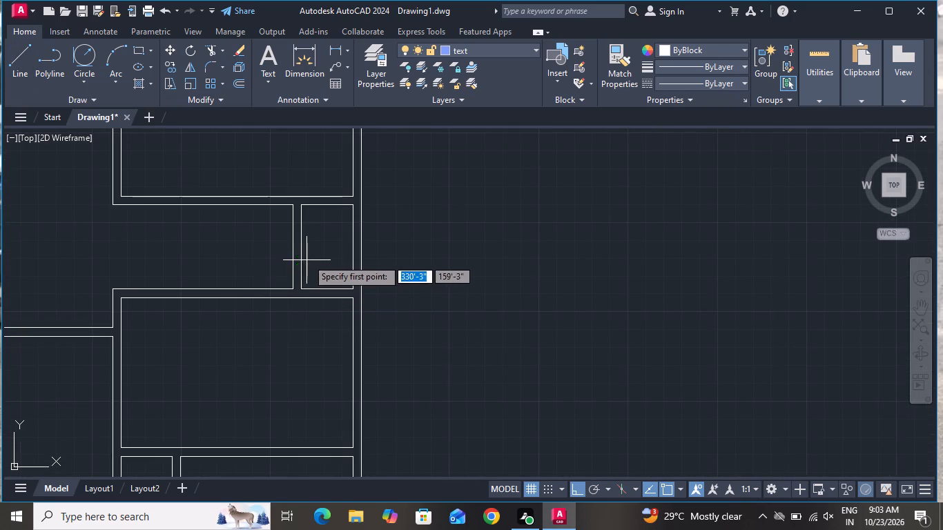
pyautogui.scroll(2, 302, 228)
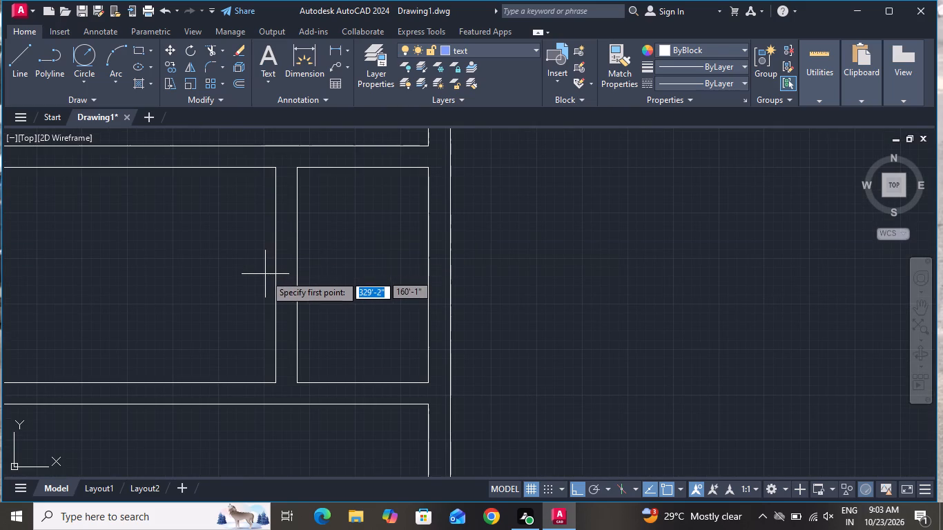
pyautogui.click(271, 275)
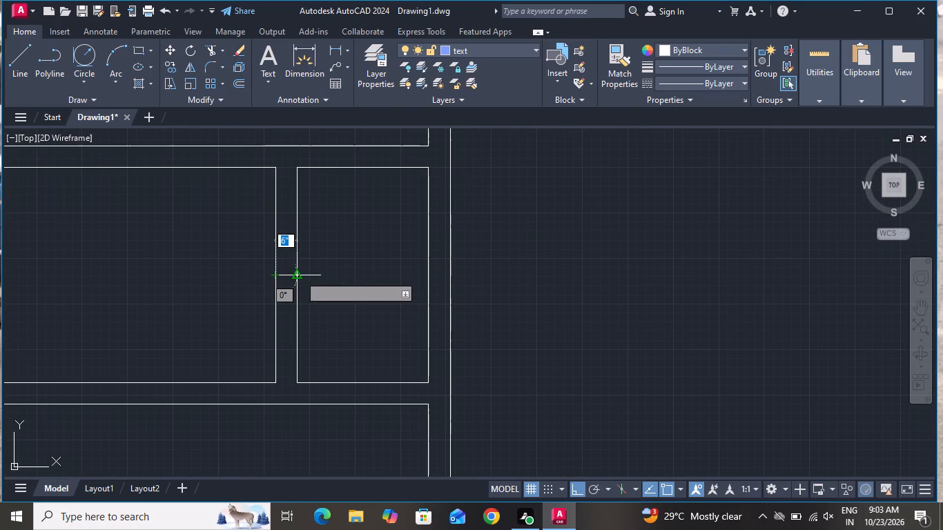
pyautogui.click(300, 276)
pyautogui.rightClick(301, 279)
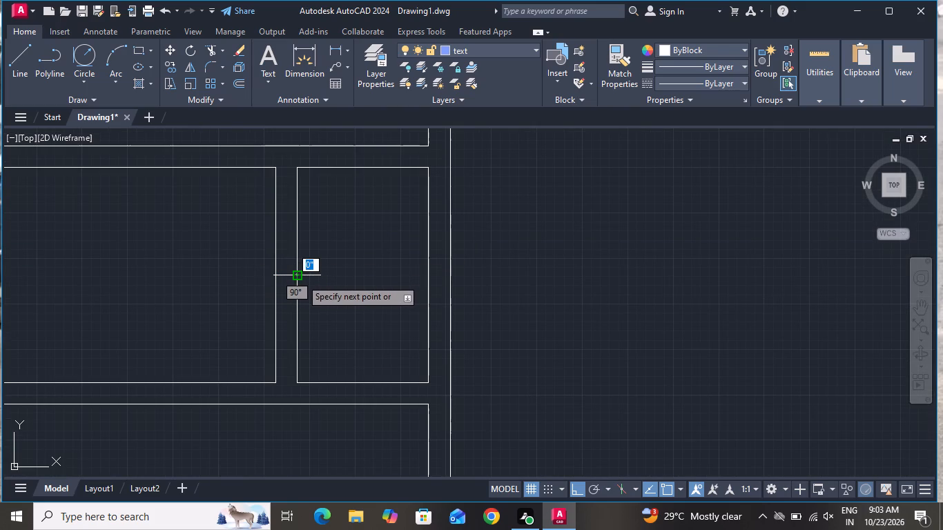
pyautogui.click(330, 300)
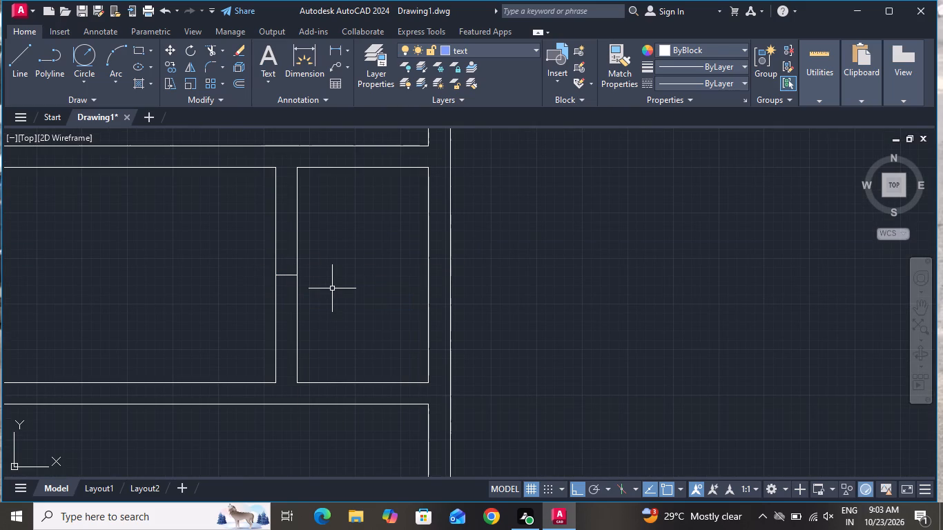
# Offset the partition's horizontal midpoint line 1' both upward and downward to mark the opening's ends.
pyautogui.write('o')
pyautogui.press('space')
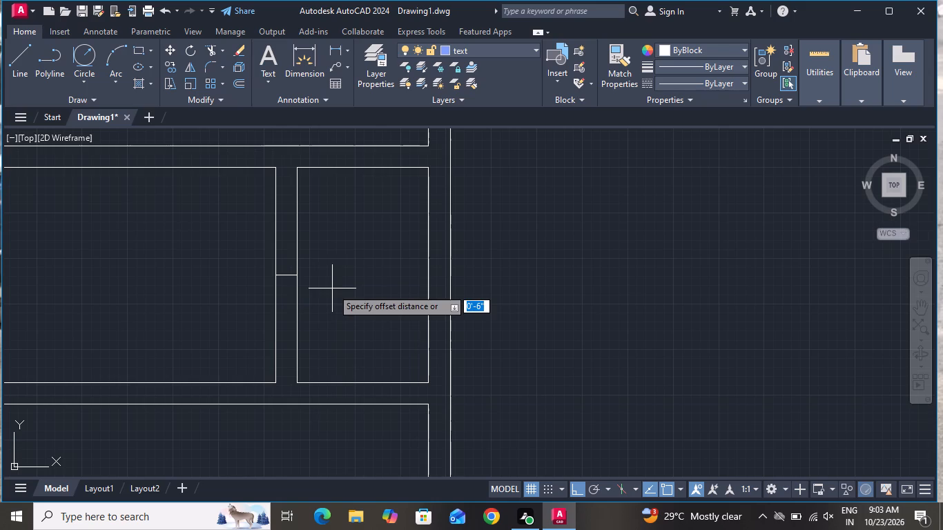
pyautogui.press('1')
pyautogui.press("'")
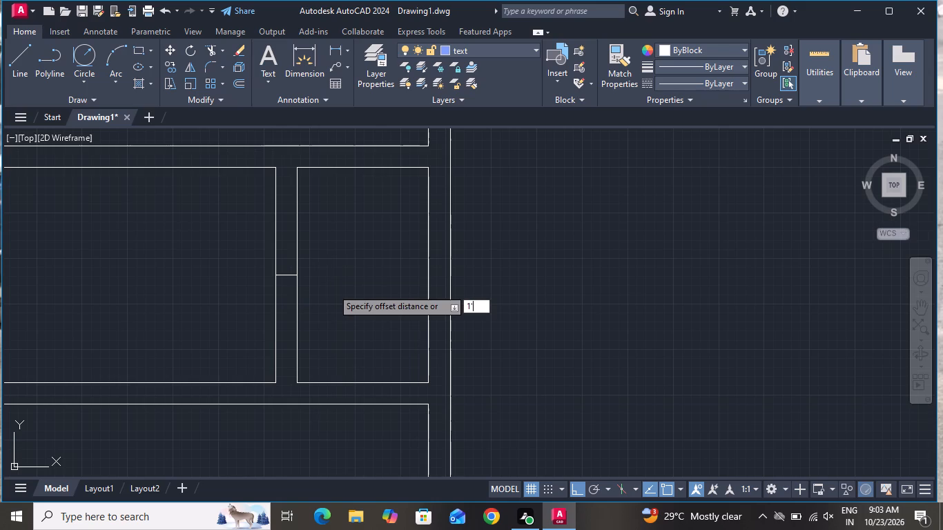
pyautogui.press('Return')
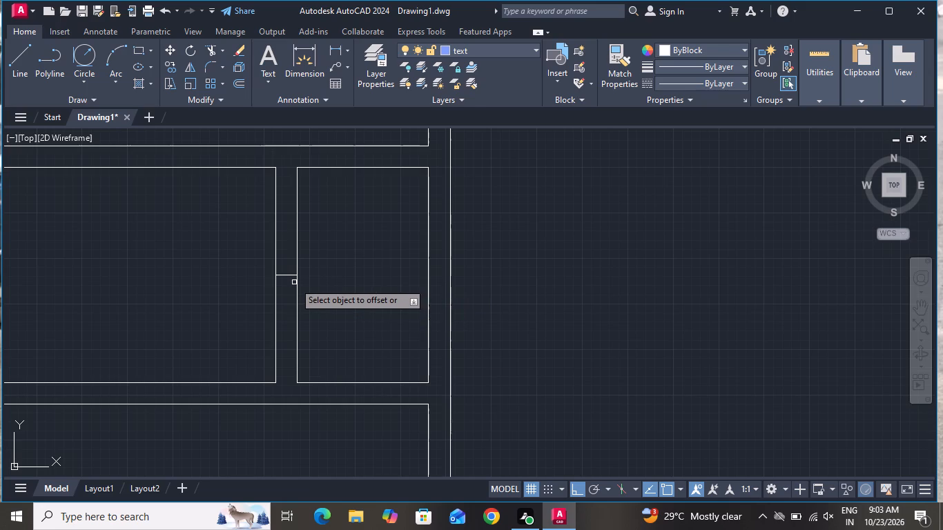
pyautogui.scroll(1, 294, 282)
pyautogui.click(279, 271)
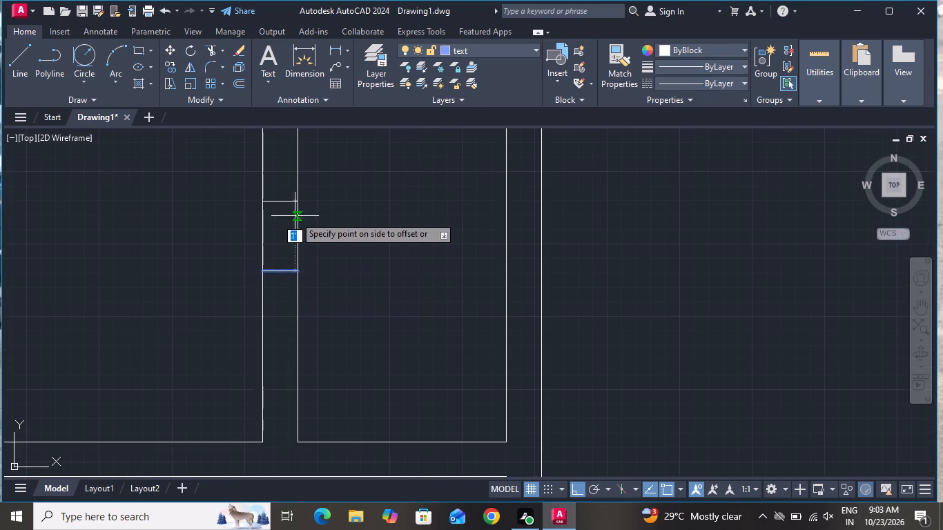
pyautogui.click(295, 216)
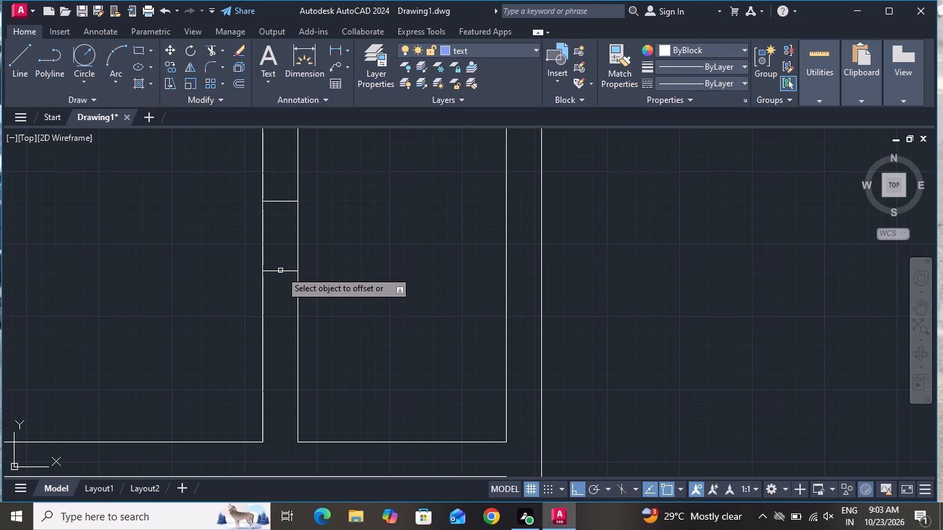
pyautogui.click(280, 271)
pyautogui.click(287, 300)
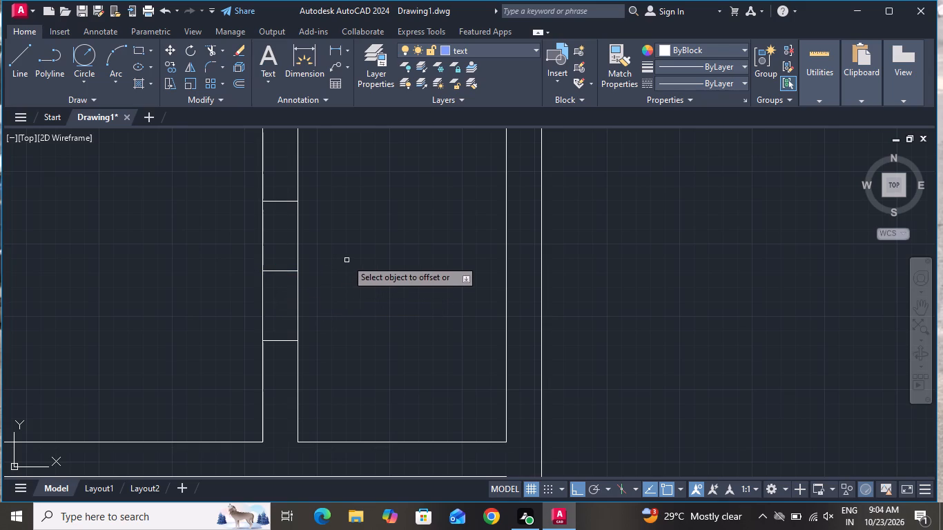
pyautogui.rightClick(347, 259)
pyautogui.click(360, 292)
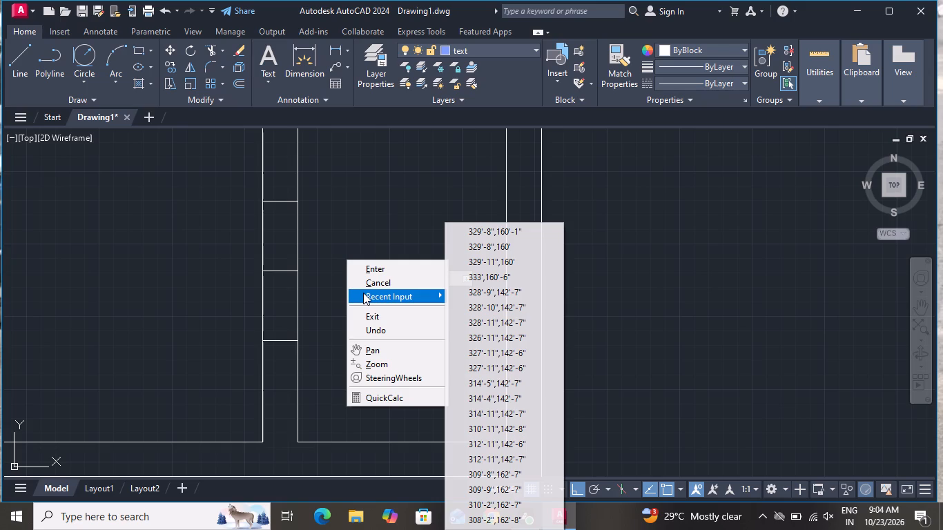
pyautogui.click(366, 286)
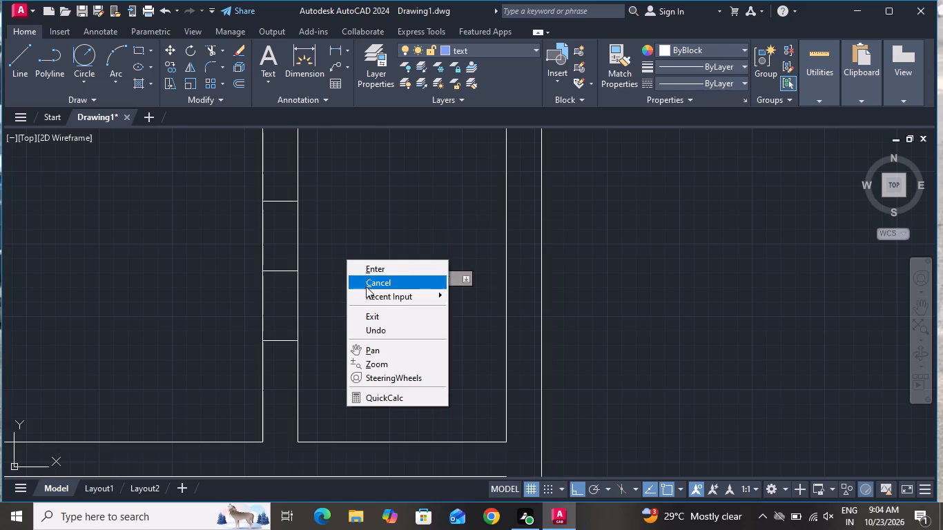
# Offset the upper end line of the partition opening 2" upward and the lower end line 2" downward.
pyautogui.press('o')
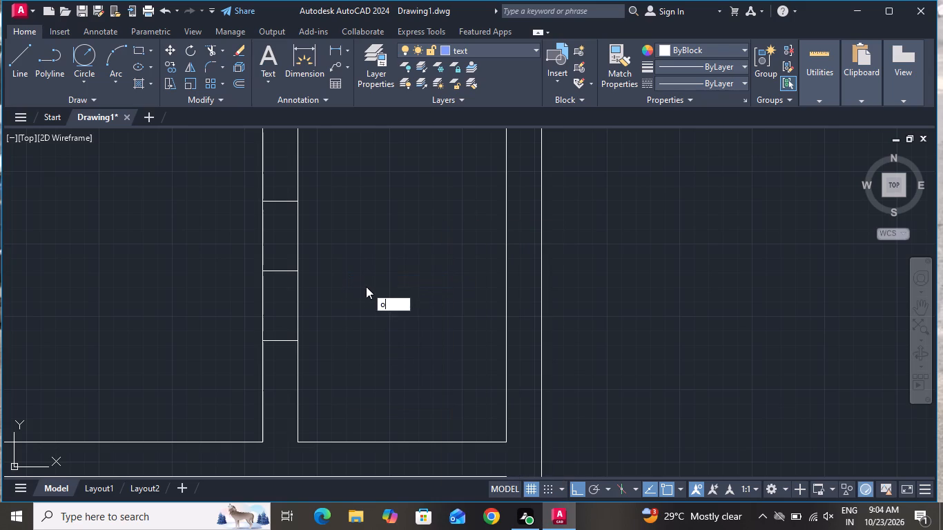
pyautogui.press('space')
pyautogui.write('2')
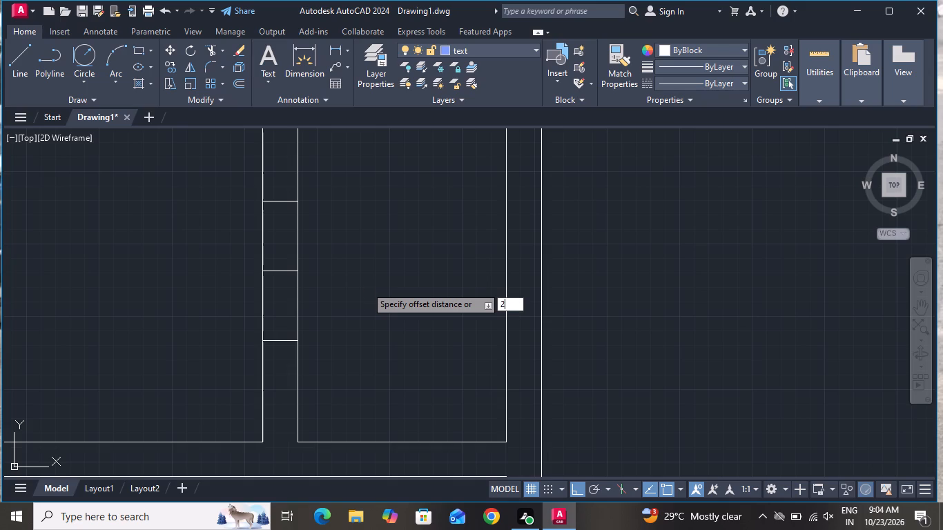
pyautogui.hotkey('shift', '"')
pyautogui.press('Return')
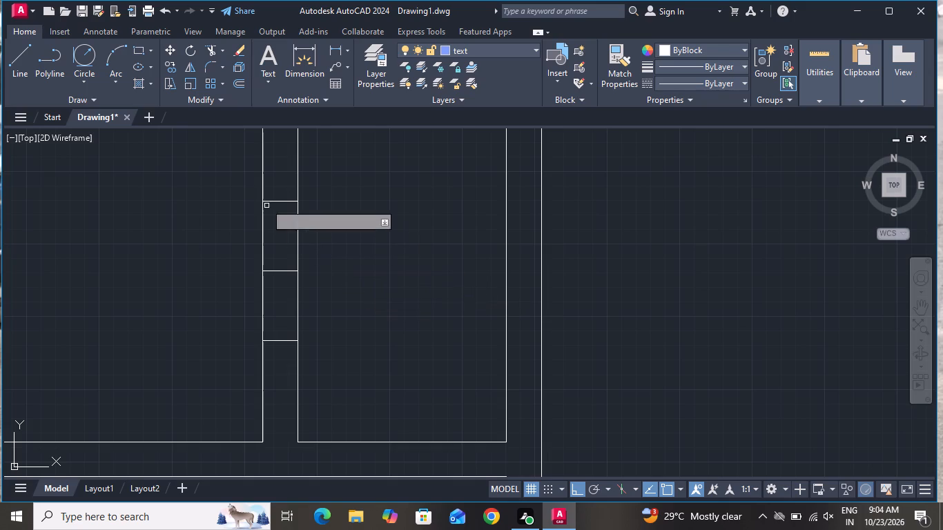
pyautogui.click(279, 200)
pyautogui.click(284, 182)
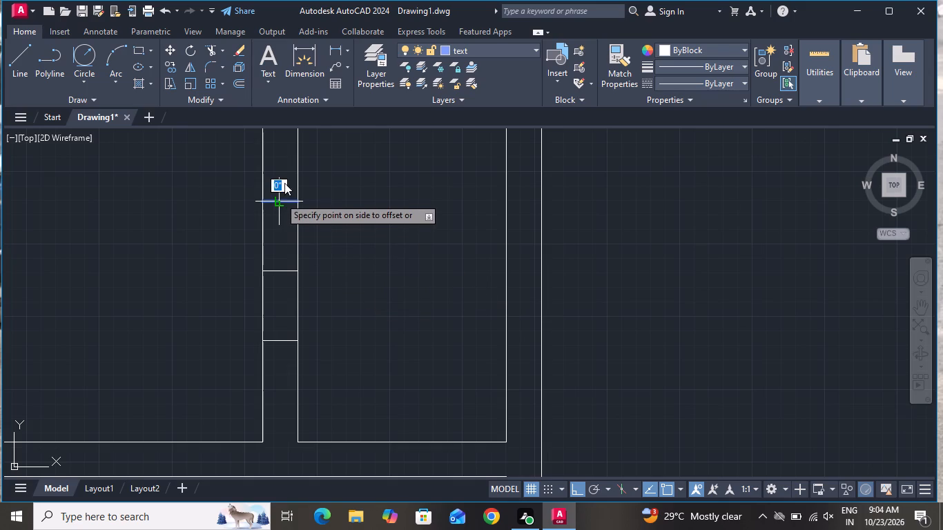
pyautogui.click(282, 193)
pyautogui.click(273, 342)
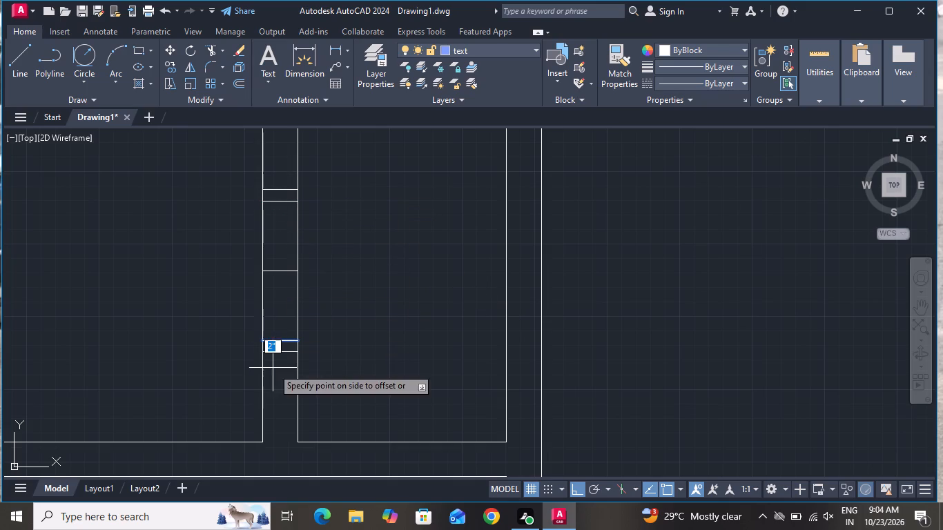
pyautogui.click(273, 369)
pyautogui.rightClick(359, 233)
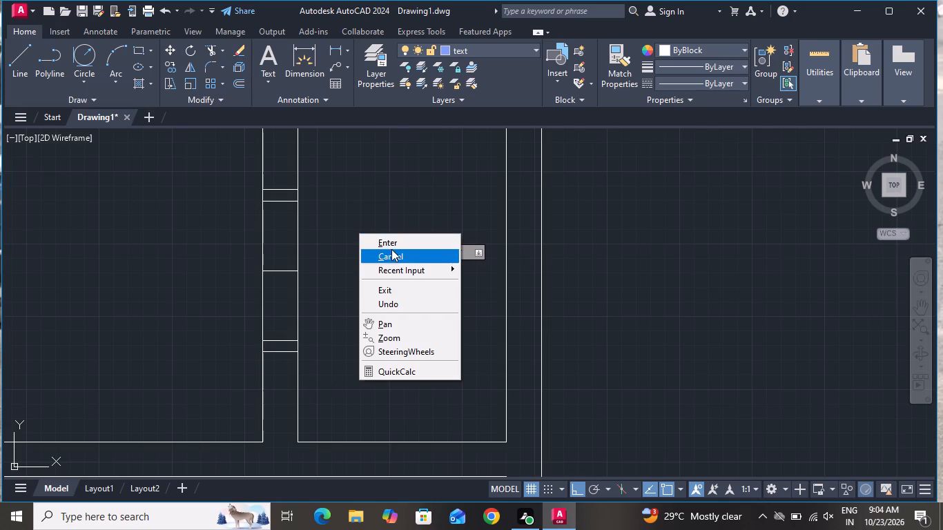
# Draw a 2' vertical centre line in the partition opening between the midpoints of its inner upper and lower end lines.
pyautogui.click(391, 251)
pyautogui.click(14, 61)
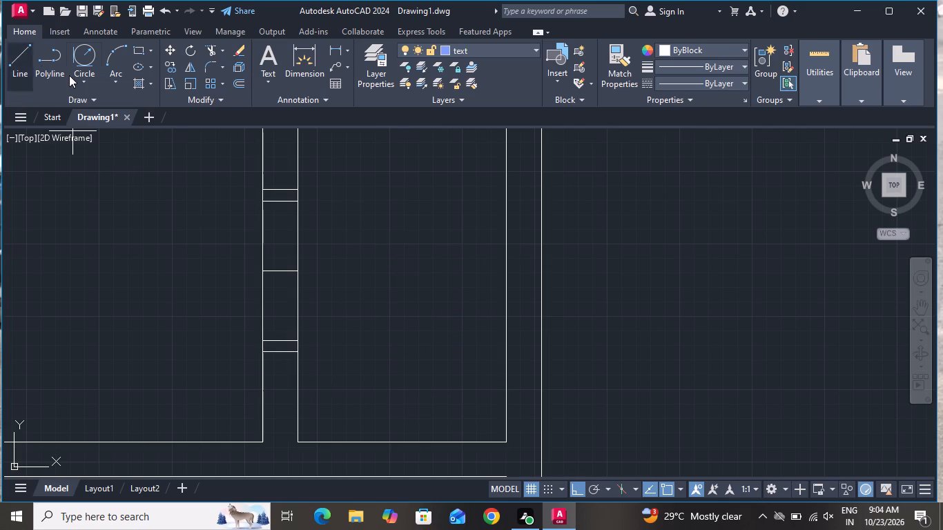
pyautogui.click(279, 201)
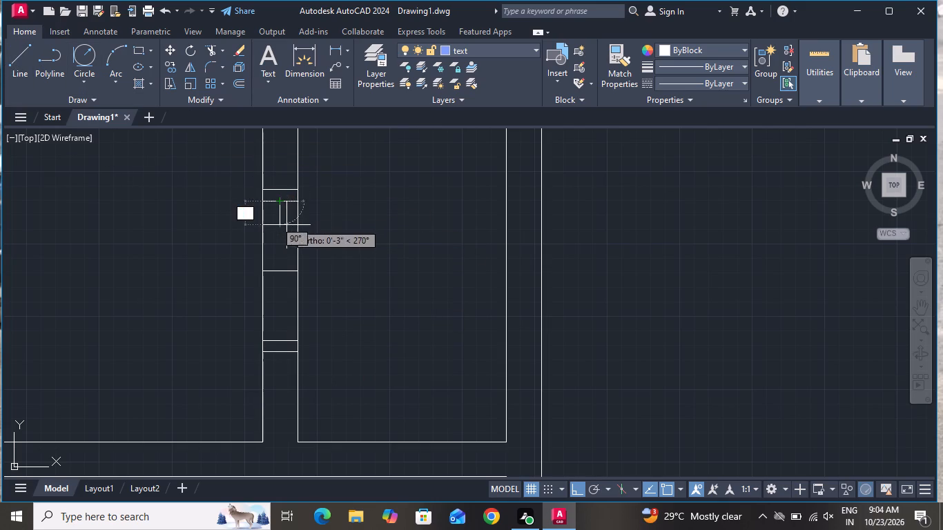
pyautogui.click(281, 339)
pyautogui.rightClick(281, 340)
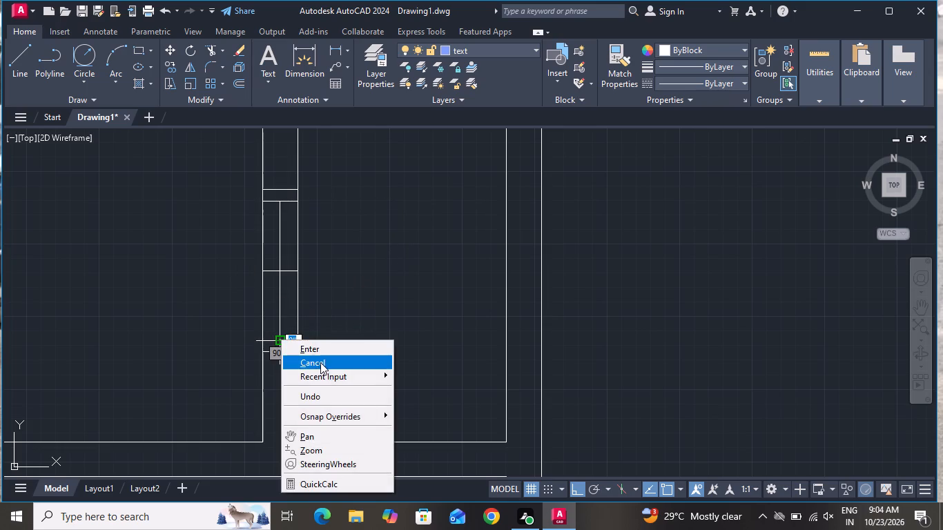
pyautogui.click(320, 363)
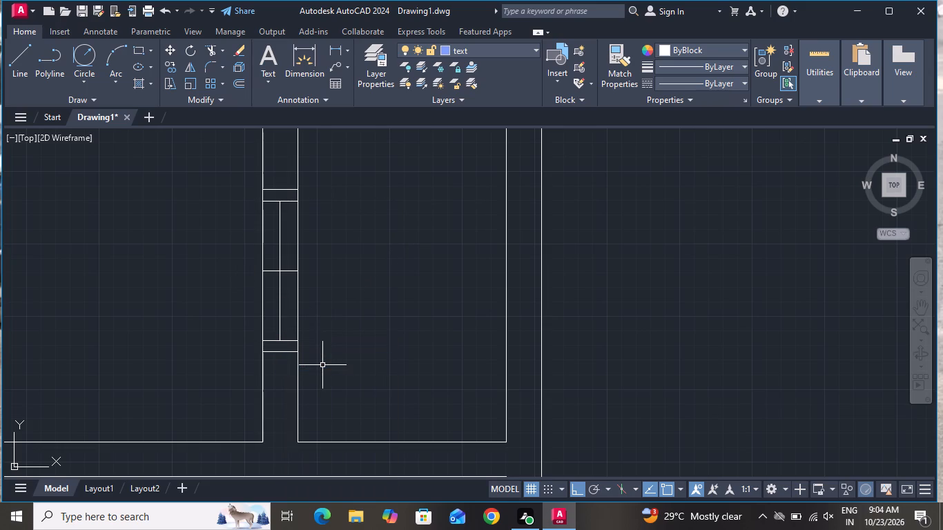
# Offset the opening's vertical centre line 1" to both the left and the right.
pyautogui.write('o')
pyautogui.press('space')
pyautogui.press('1')
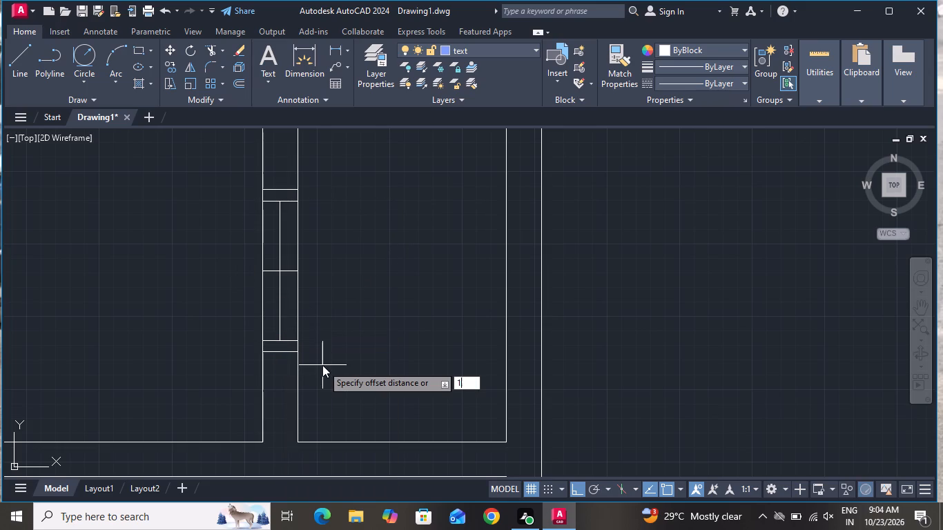
pyautogui.hotkey('shift', '"')
pyautogui.press('Return')
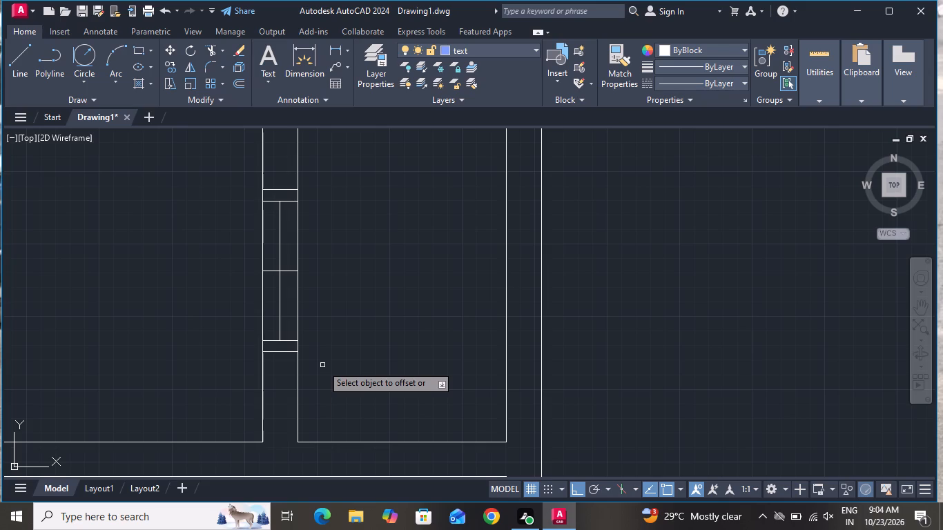
pyautogui.click(280, 329)
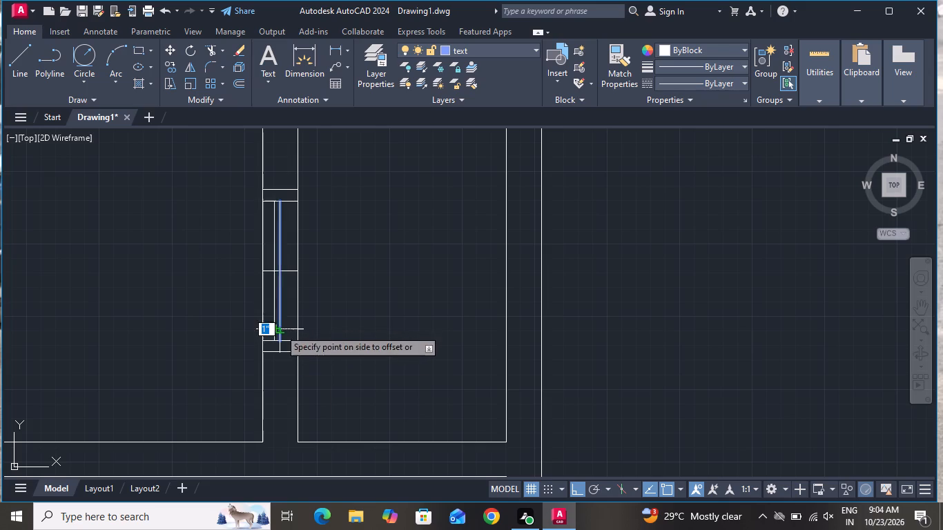
pyautogui.click(297, 327)
pyautogui.click(279, 323)
pyautogui.click(261, 324)
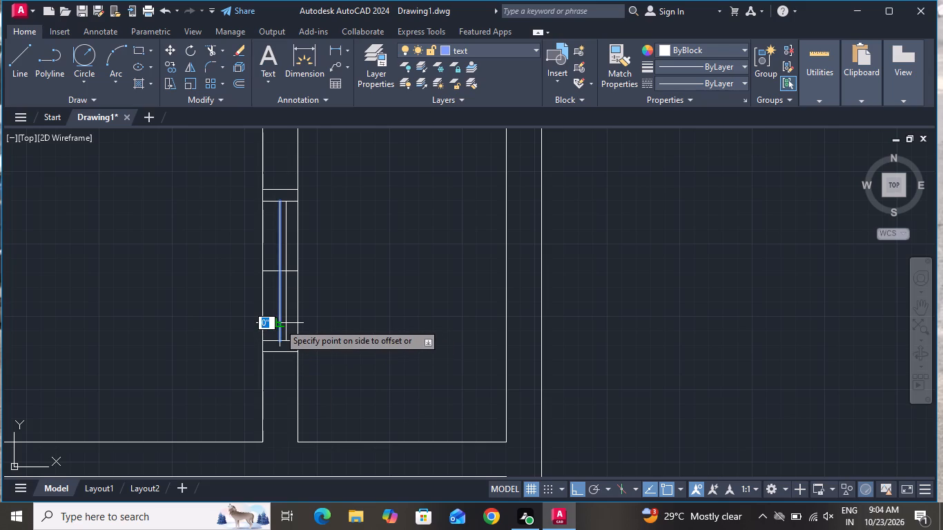
pyautogui.click(271, 304)
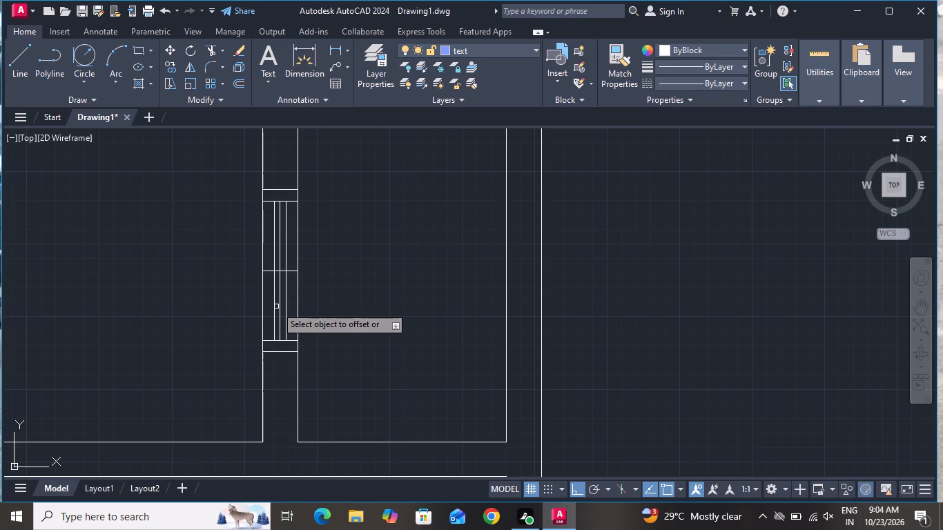
pyautogui.rightClick(276, 306)
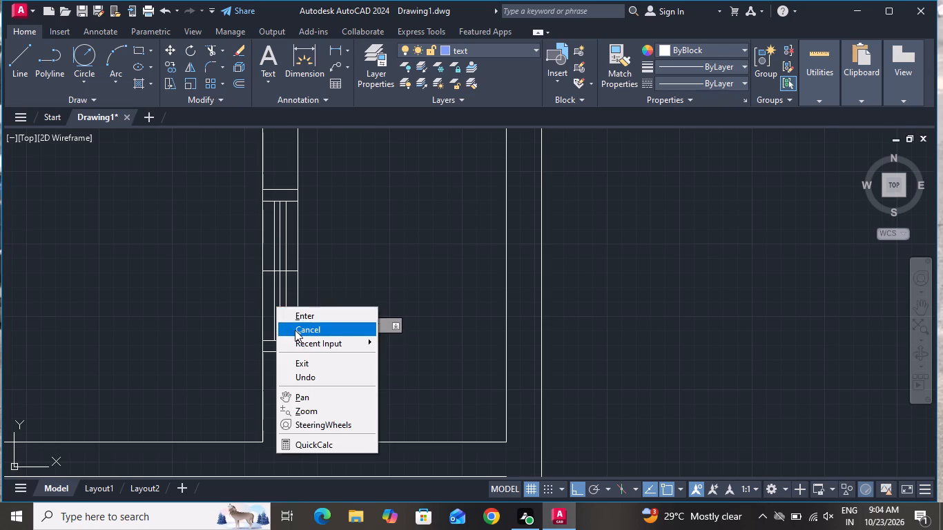
pyautogui.click(295, 330)
# Delete the opening's vertical centre line and the horizontal midpoint line crossing it.
pyautogui.scroll(5, 271, 267)
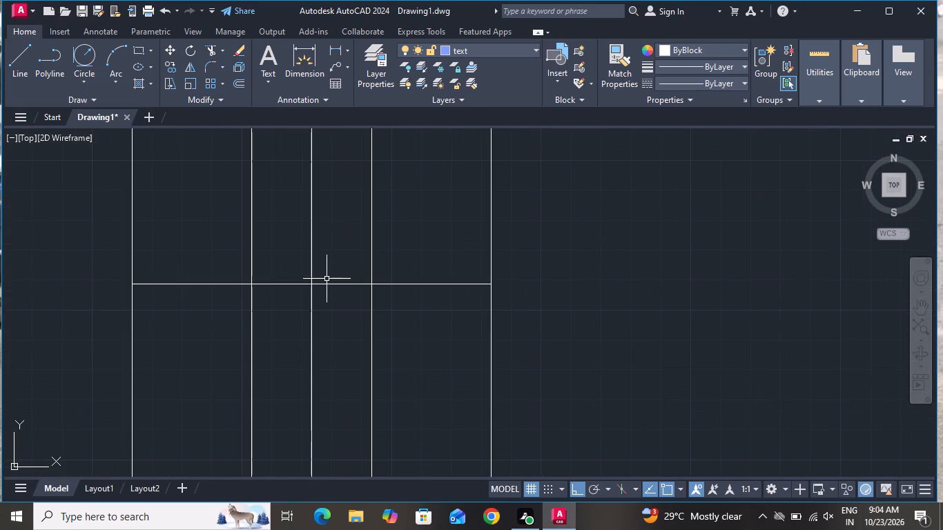
pyautogui.click(329, 268)
pyautogui.click(282, 299)
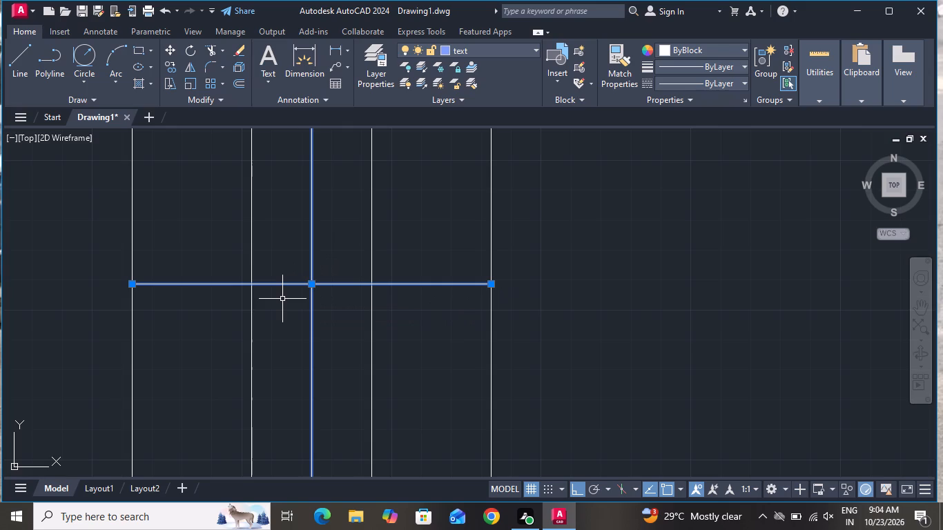
pyautogui.press('Delete')
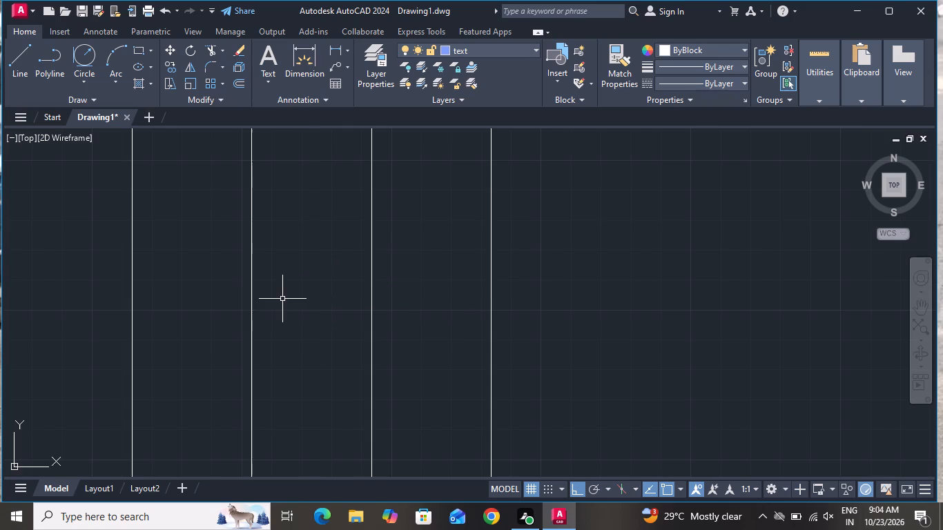
# Draw short vertical lines across the wall above the small room, at the partition's right face and at the room's right corner.
pyautogui.scroll(-3, 282, 299)
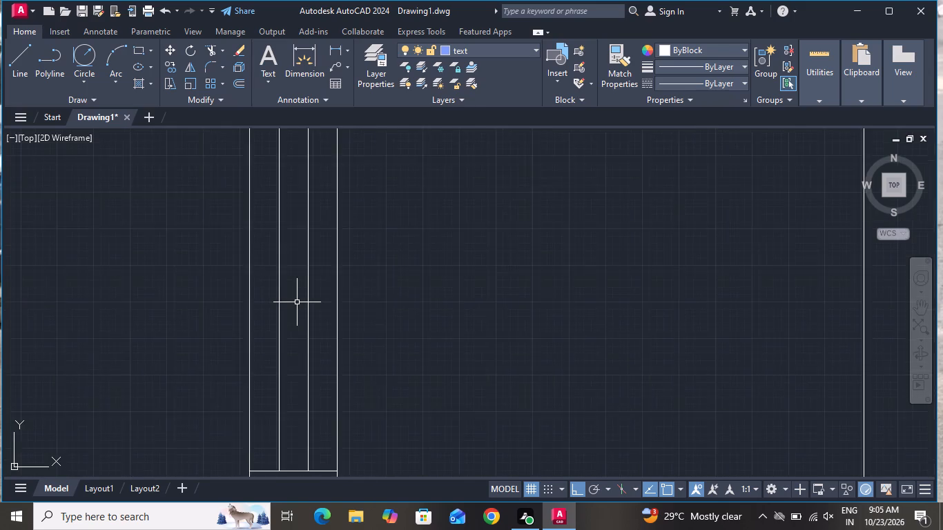
pyautogui.scroll(-5, 297, 302)
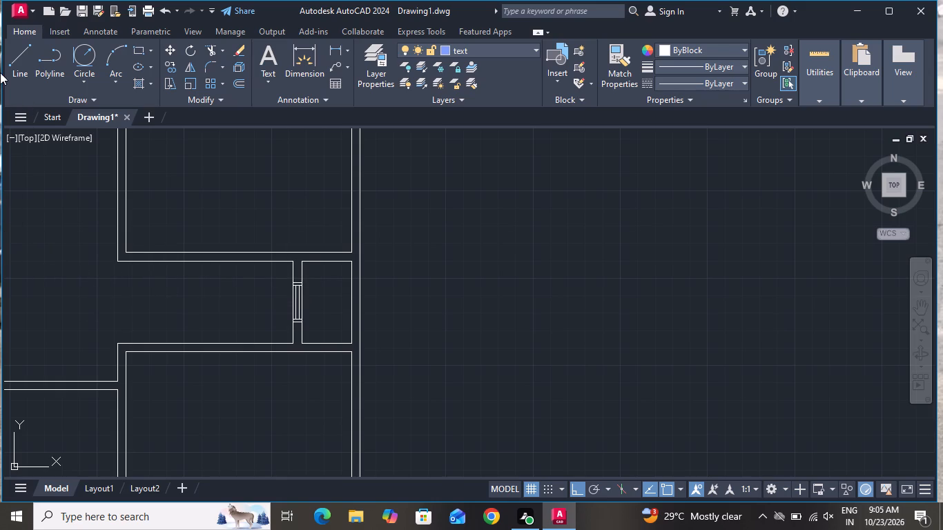
pyautogui.click(17, 50)
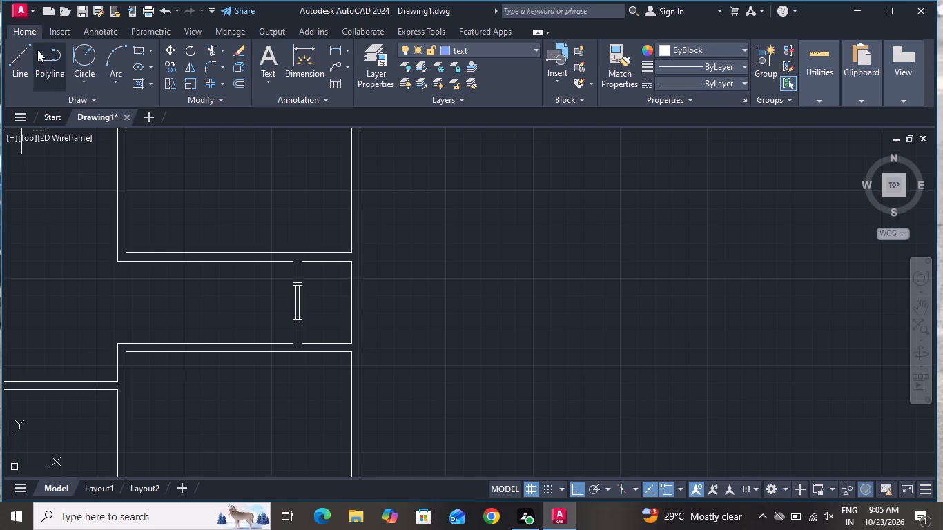
pyautogui.scroll(2, 302, 268)
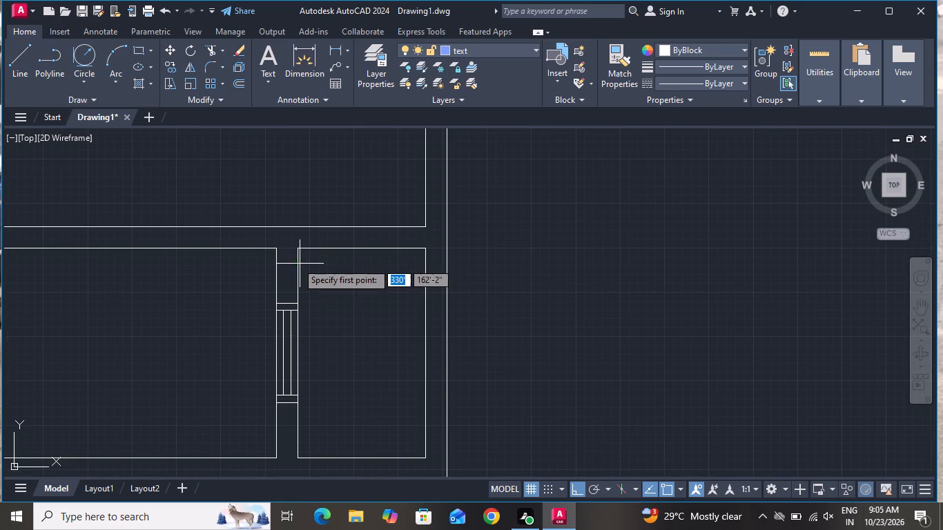
pyautogui.click(295, 244)
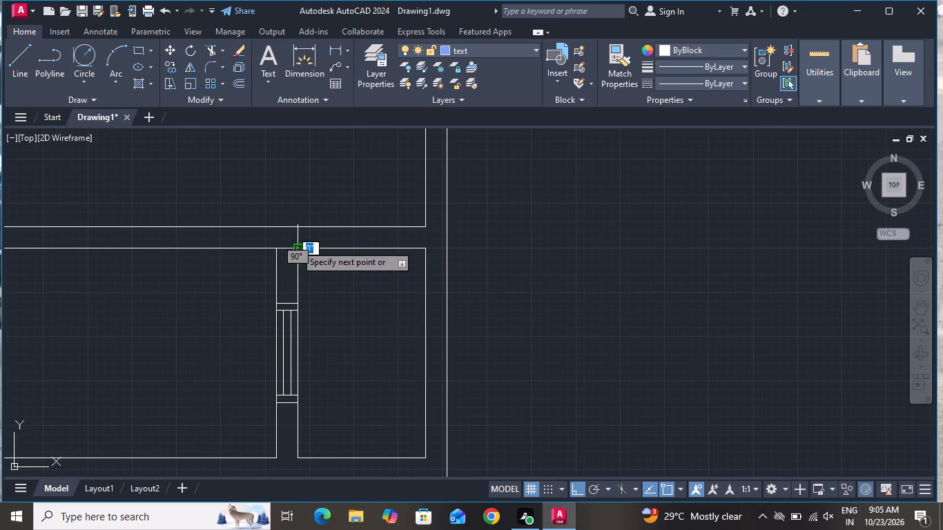
pyautogui.click(295, 226)
pyautogui.rightClick(295, 226)
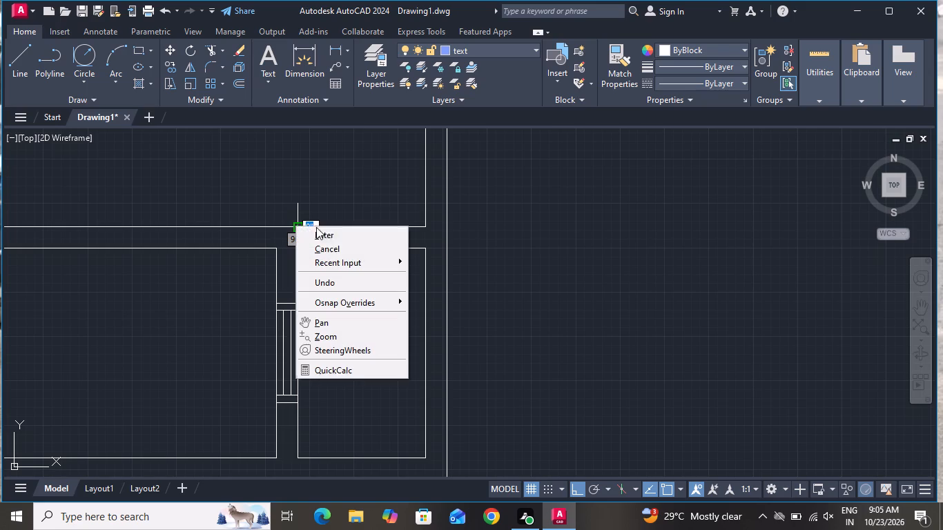
pyautogui.click(336, 244)
pyautogui.click(10, 52)
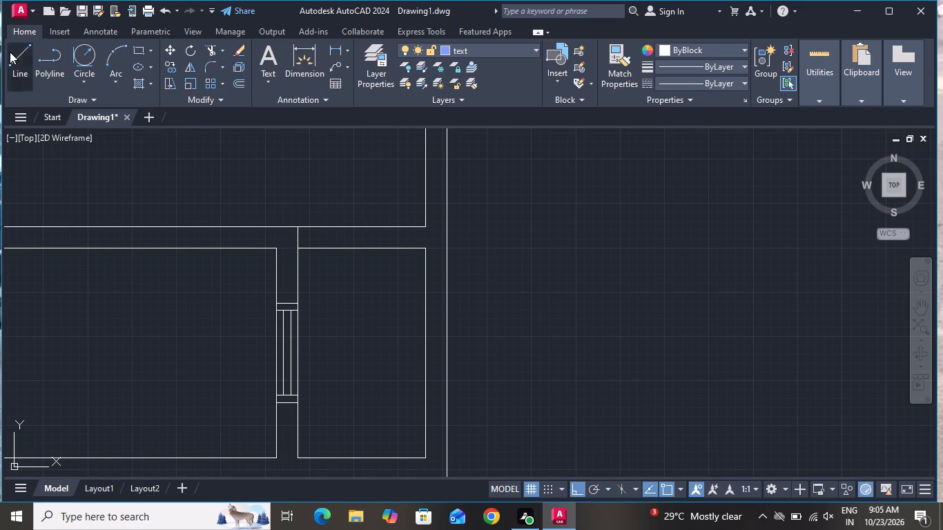
pyautogui.click(425, 225)
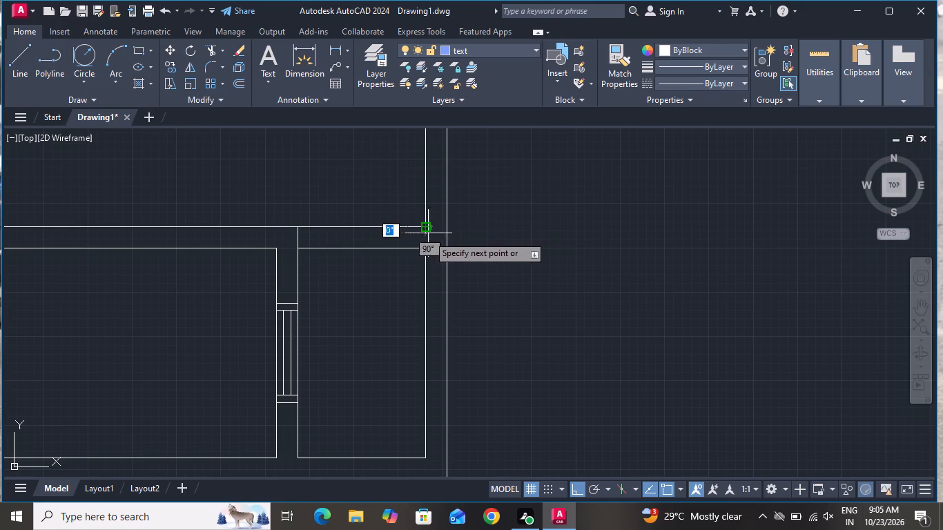
pyautogui.click(427, 251)
pyautogui.rightClick(427, 252)
pyautogui.click(452, 273)
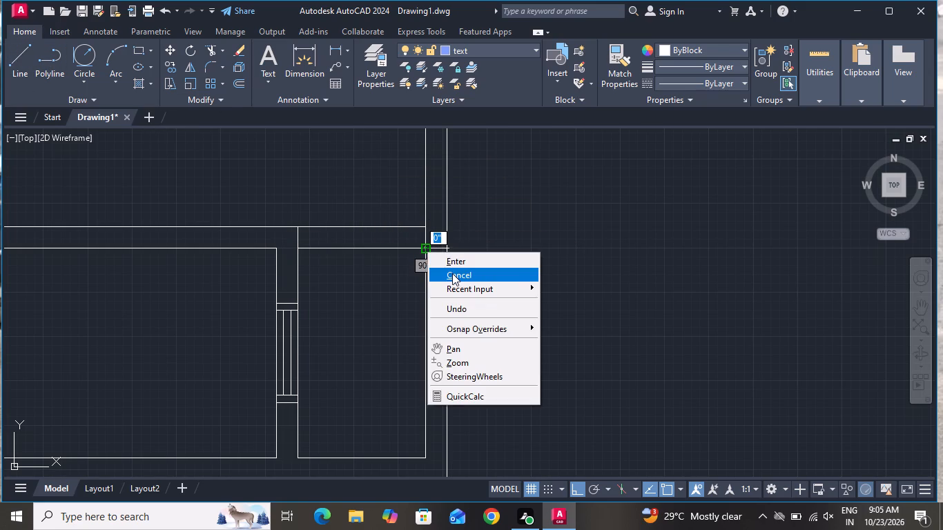
# Draw a horizontal line through the middle of the upper wall segment between the midpoints of its two short end lines.
pyautogui.click(14, 58)
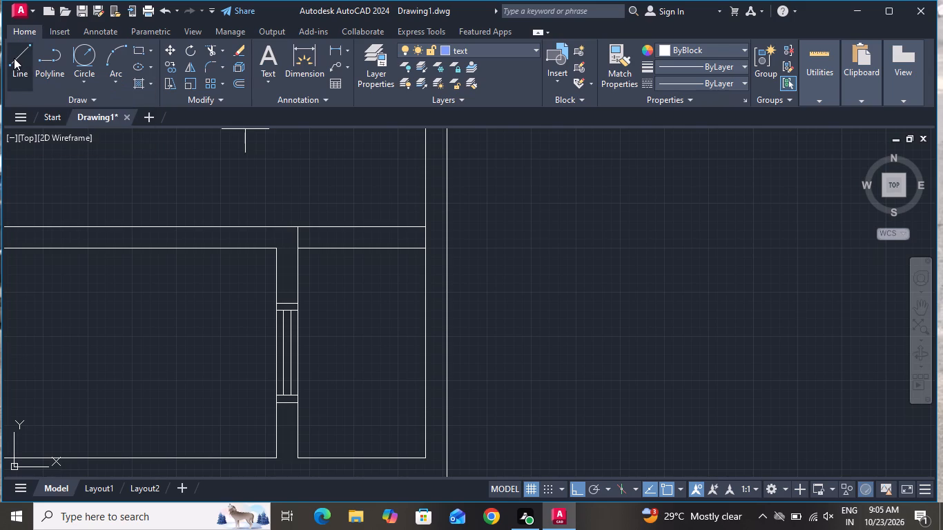
pyautogui.scroll(1, 319, 248)
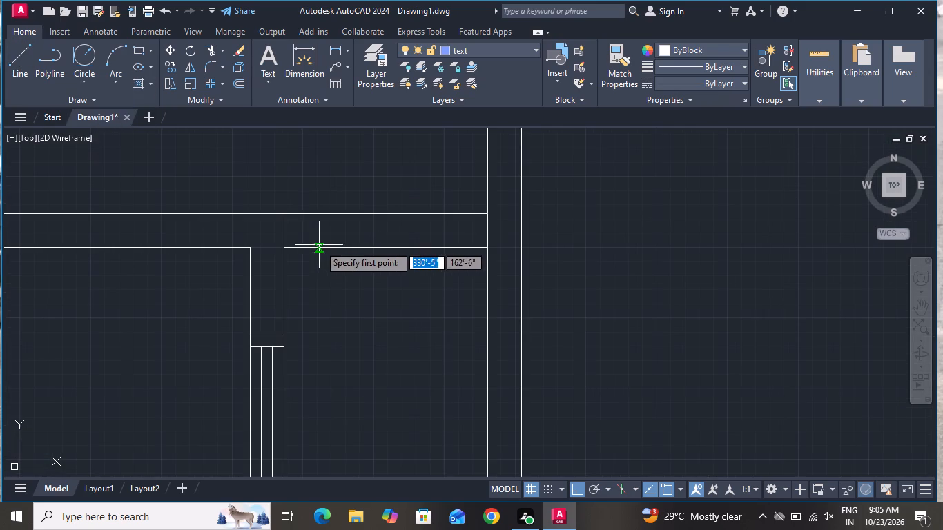
pyautogui.click(288, 233)
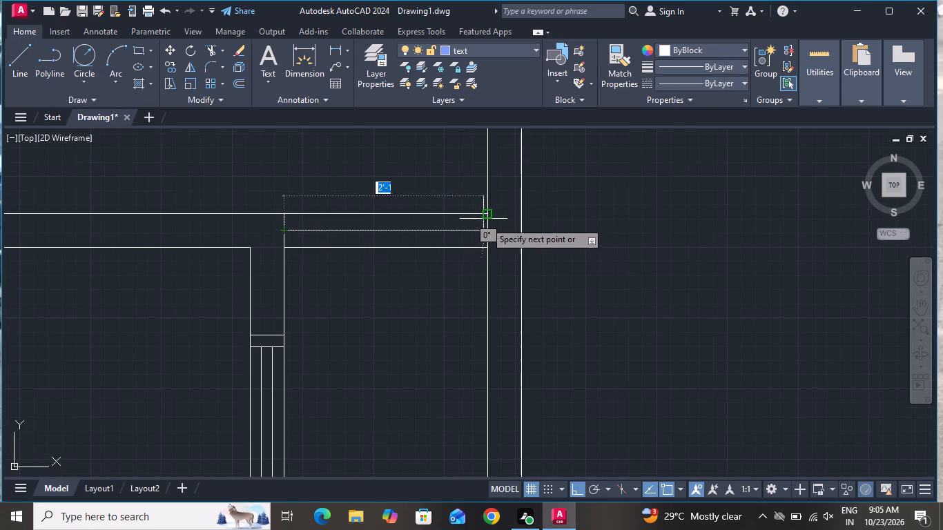
pyautogui.click(489, 232)
pyautogui.rightClick(492, 232)
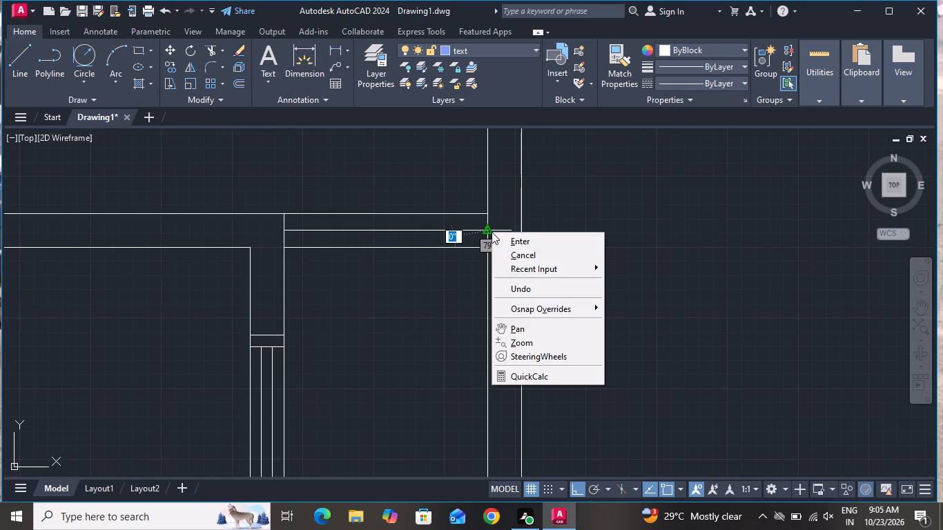
pyautogui.click(512, 258)
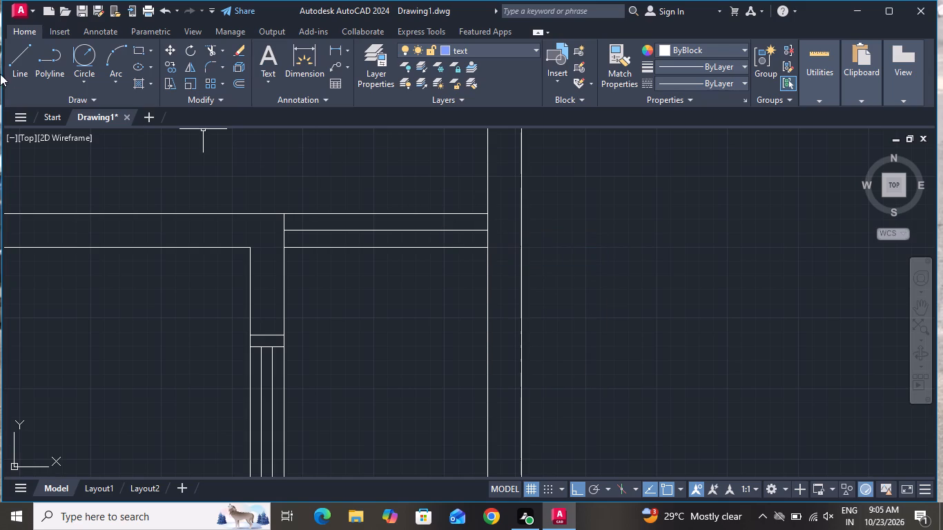
# Draw short vertical lines across the wall below the small room, at the partition's right face and at the room's right corner.
pyautogui.click(12, 59)
pyautogui.scroll(-3, 210, 73)
pyautogui.scroll(-3, 338, 112)
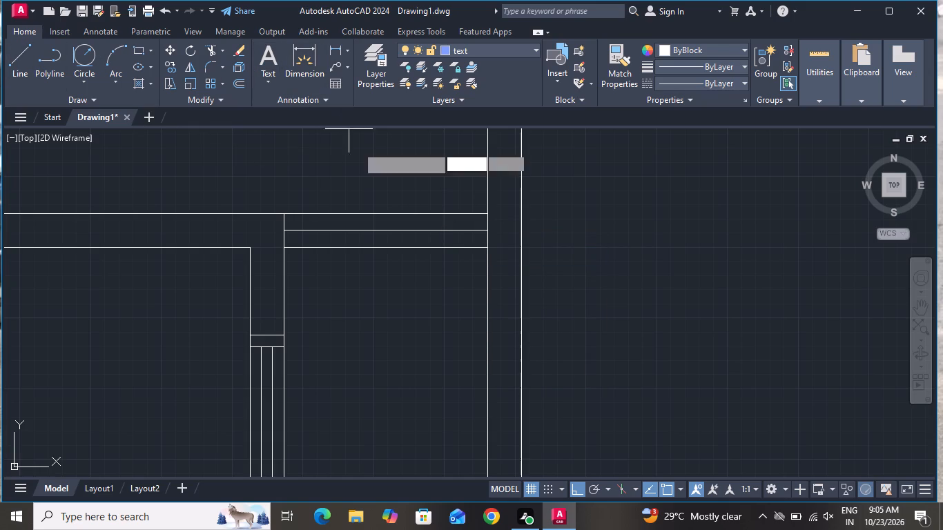
pyautogui.scroll(-1, 372, 190)
pyautogui.scroll(-2, 497, 298)
pyautogui.scroll(2, 422, 369)
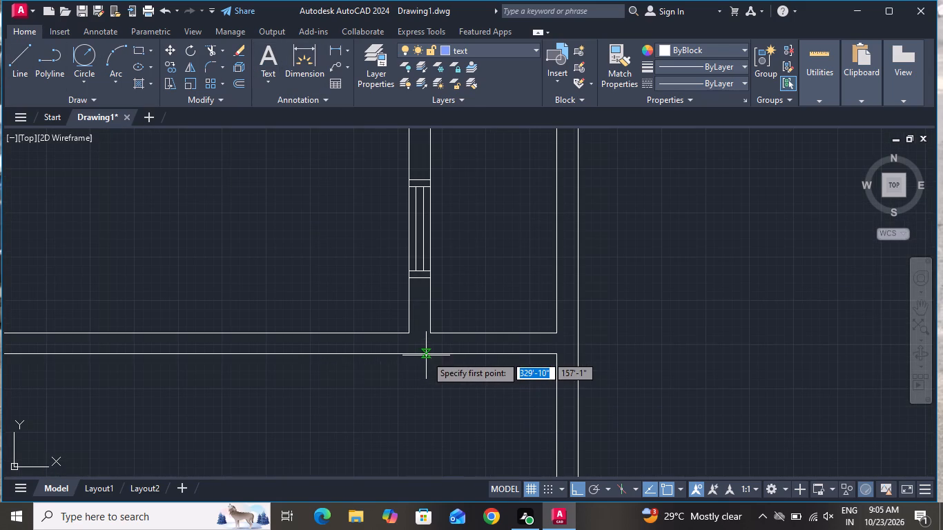
pyautogui.scroll(2, 420, 334)
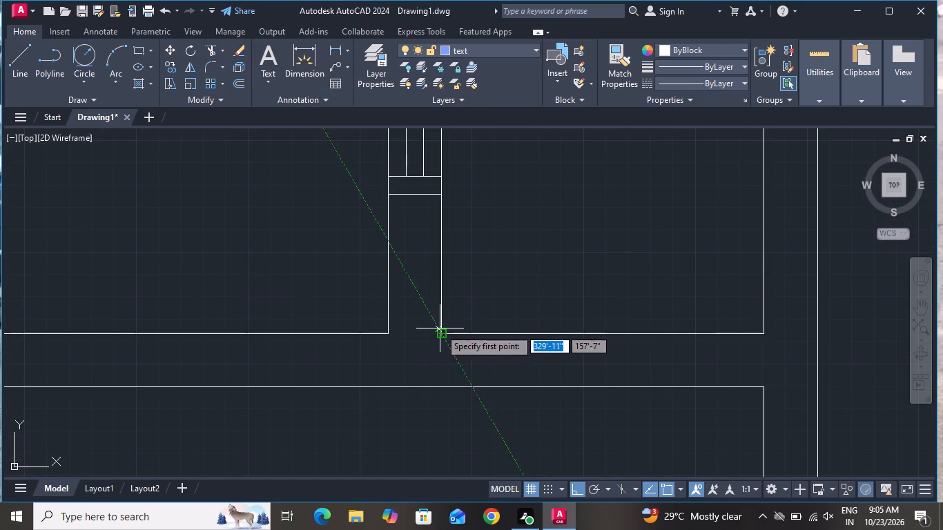
pyautogui.click(443, 333)
pyautogui.click(443, 385)
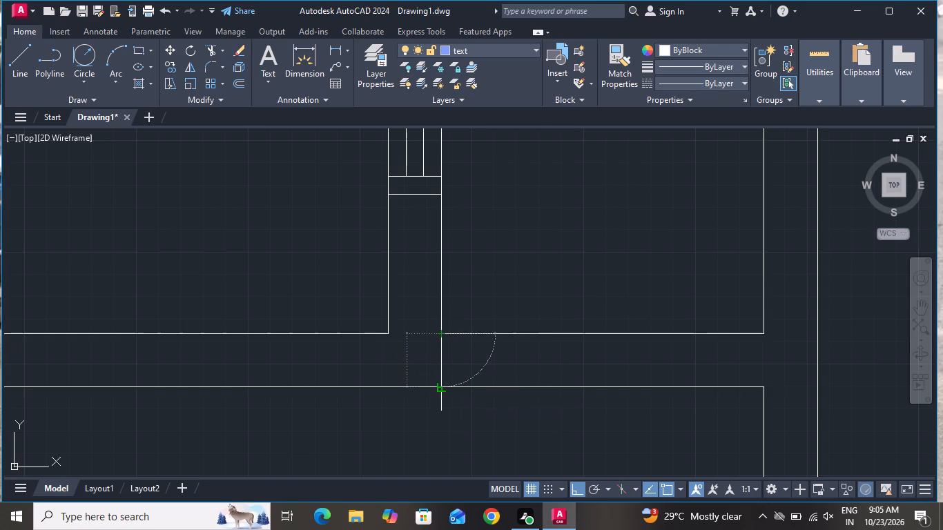
pyautogui.rightClick(443, 385)
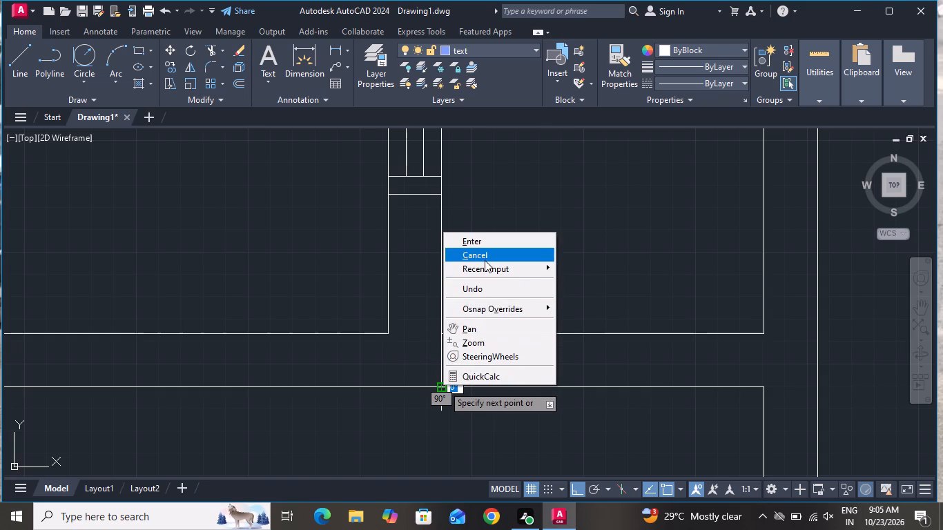
pyautogui.click(485, 258)
pyautogui.click(19, 57)
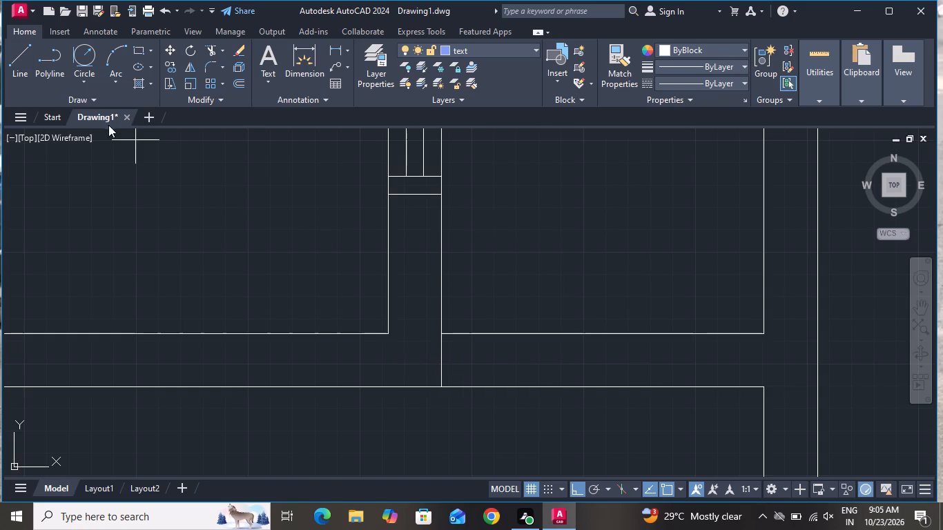
pyautogui.scroll(-1, 118, 153)
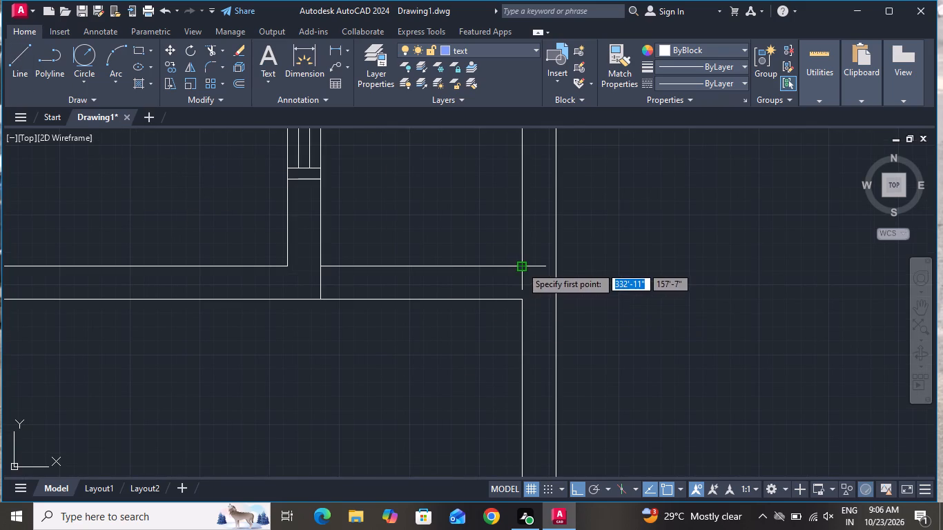
pyautogui.click(521, 266)
pyautogui.click(525, 297)
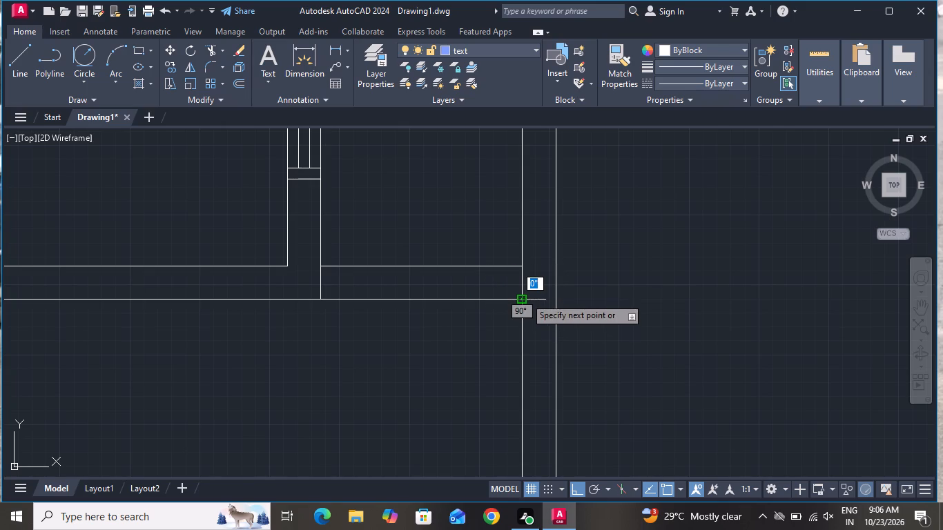
# Draw a horizontal line through the middle of the wall segment below the small room, between the midpoints of its short end lines.
pyautogui.rightClick(525, 297)
pyautogui.click(561, 315)
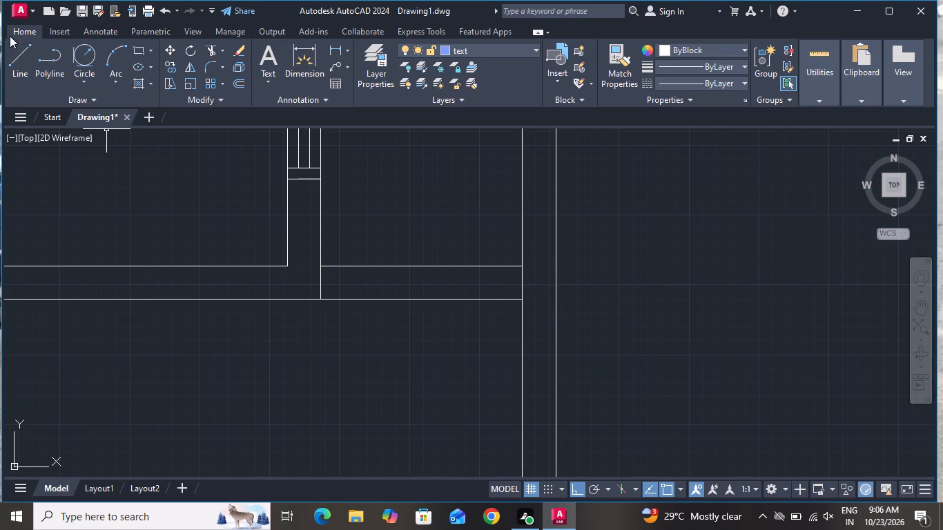
pyautogui.click(11, 52)
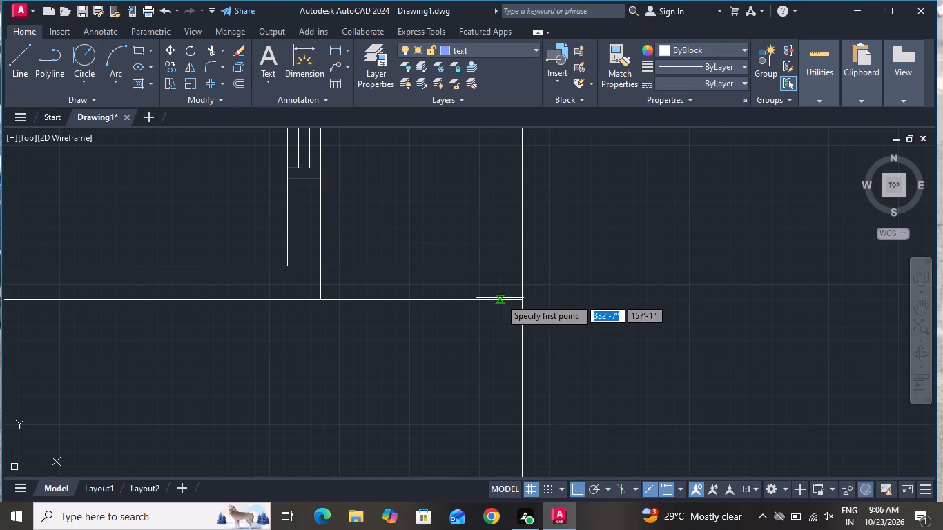
pyautogui.click(319, 285)
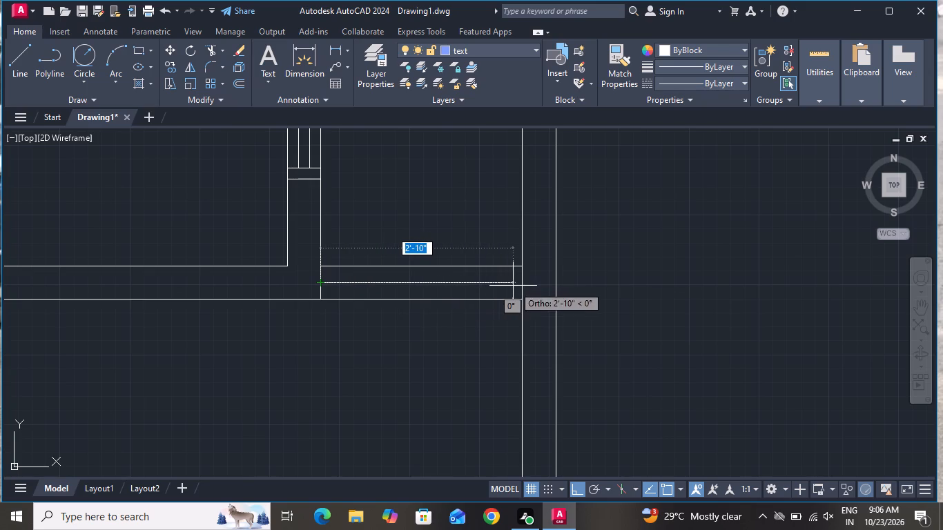
pyautogui.click(521, 284)
pyautogui.rightClick(523, 284)
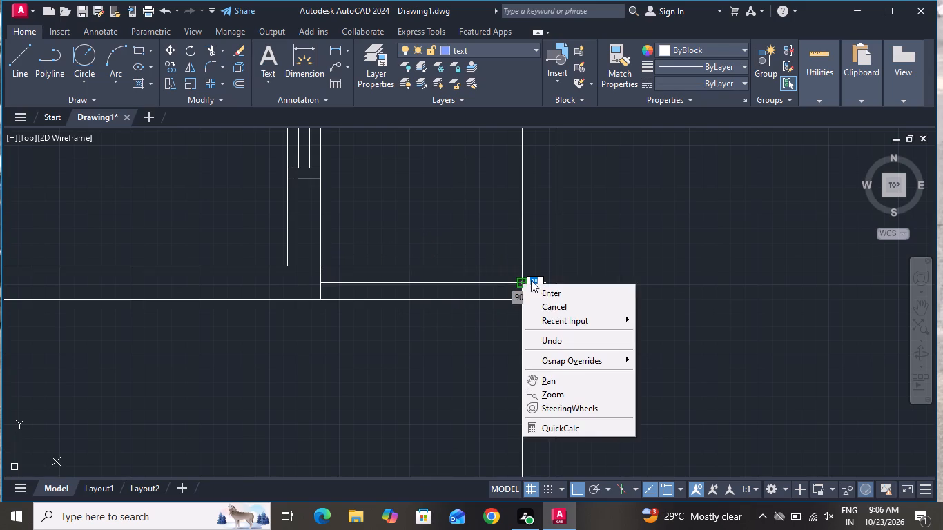
pyautogui.click(538, 312)
# Draw a short horizontal line across the right outer wall at the midpoint of the large room's right side.
pyautogui.scroll(-3, 536, 326)
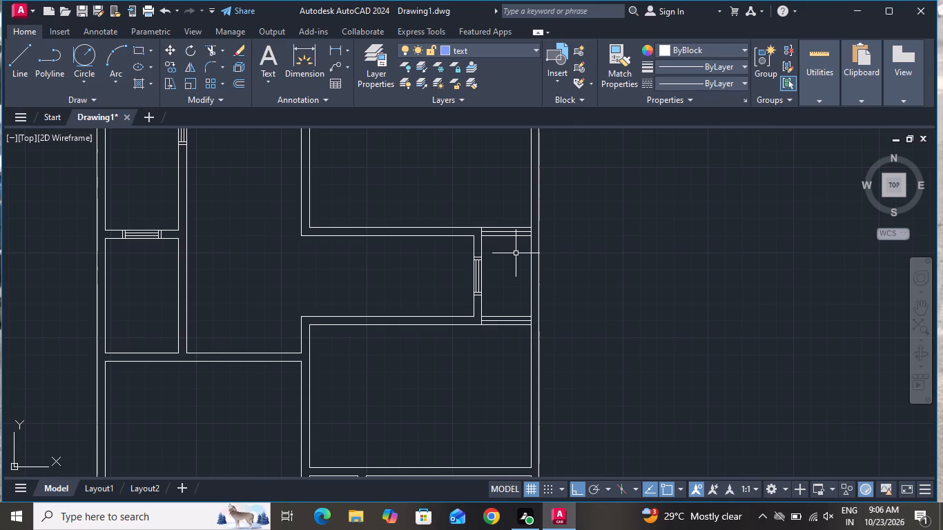
pyautogui.scroll(-3, 496, 242)
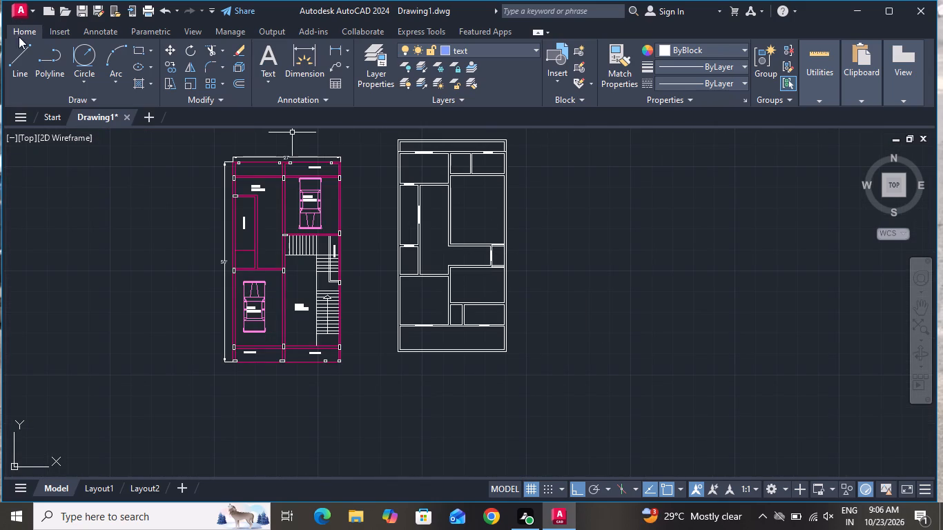
pyautogui.click(19, 53)
pyautogui.scroll(2, 512, 179)
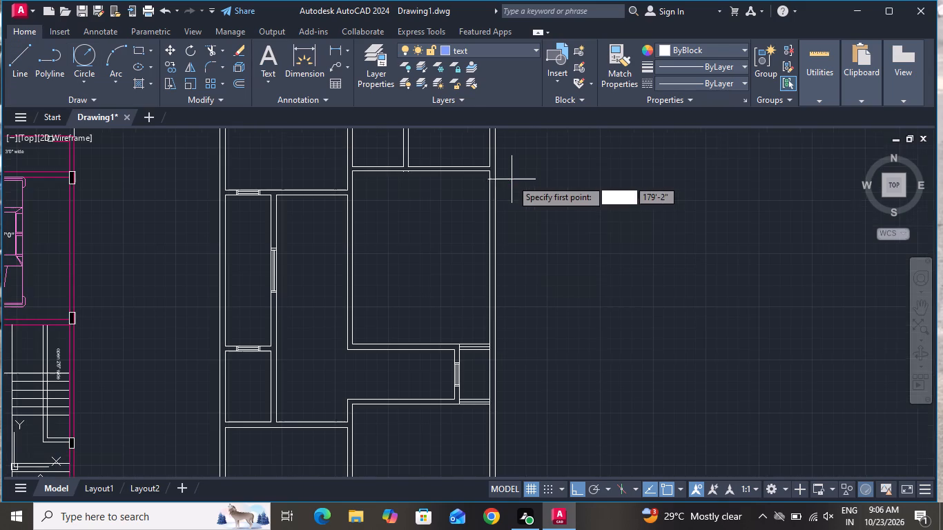
pyautogui.click(485, 256)
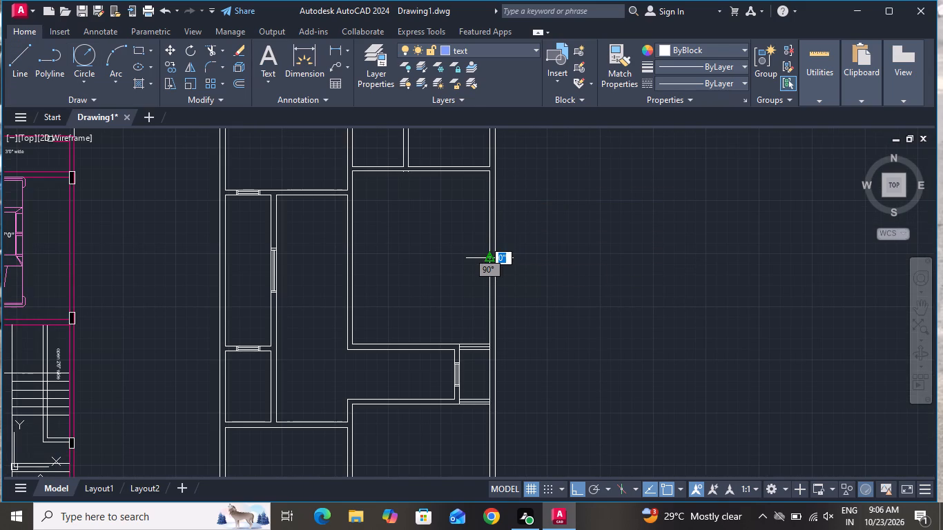
pyautogui.scroll(4, 496, 256)
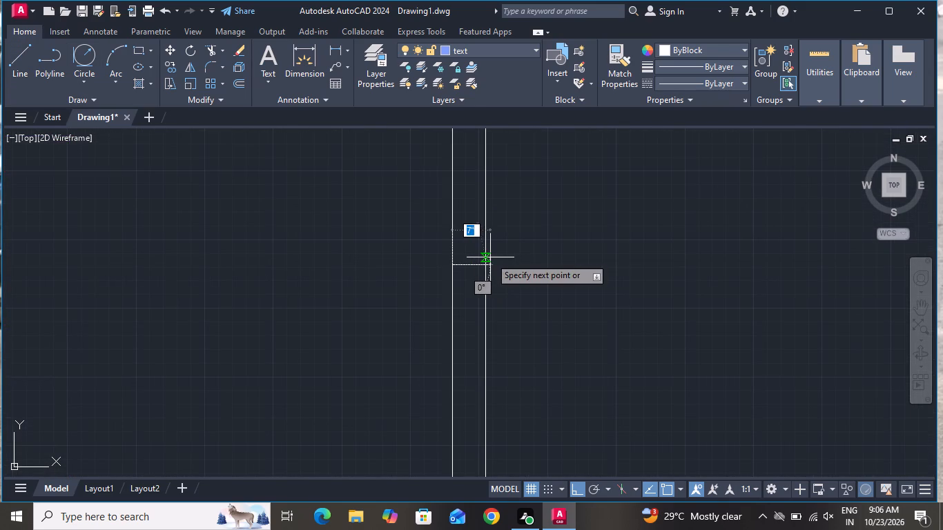
pyautogui.click(487, 267)
pyautogui.rightClick(487, 267)
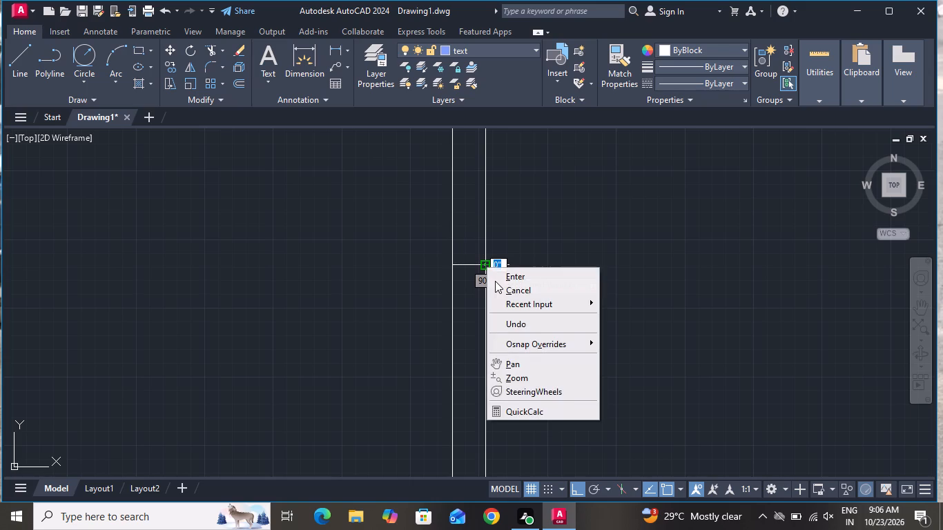
pyautogui.click(495, 281)
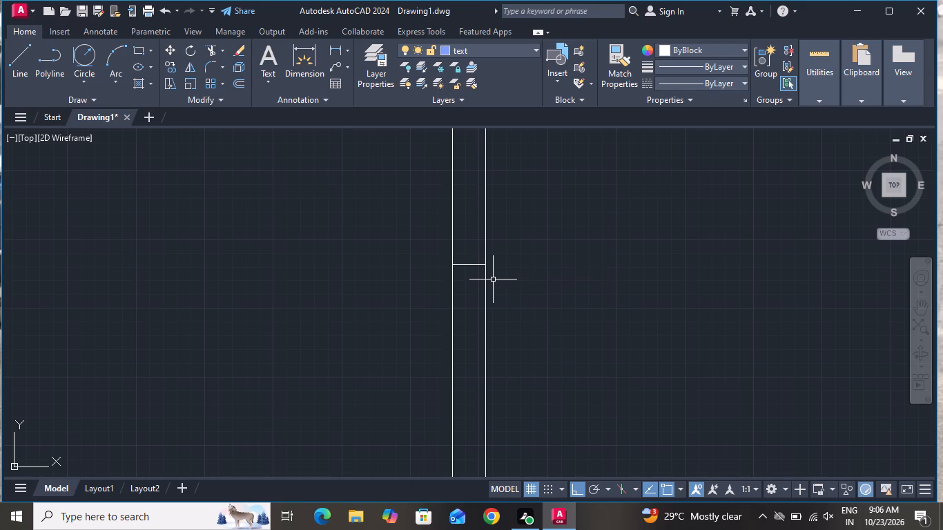
# Offset the short horizontal line in the right outer wall by 2' both upward and downward.
pyautogui.press('o')
pyautogui.press('space')
pyautogui.write("2'")
pyautogui.press('Return')
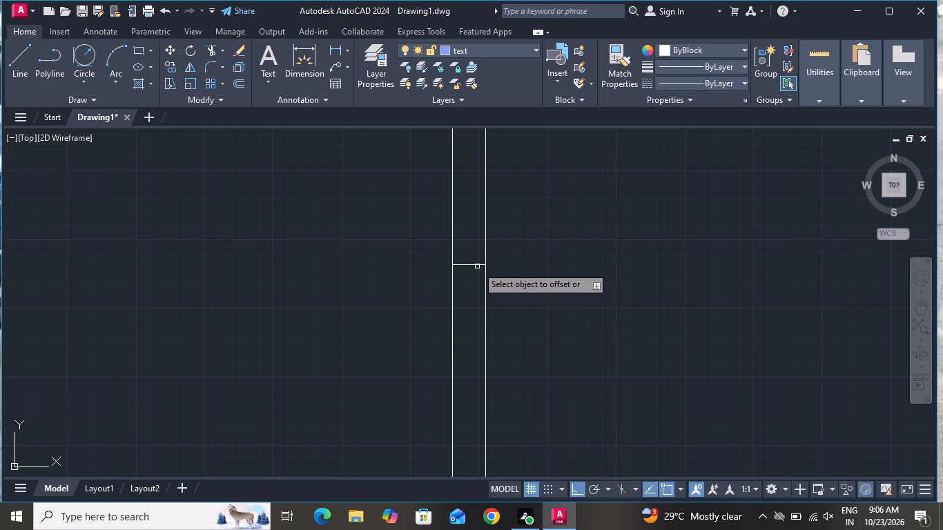
pyautogui.click(477, 266)
pyautogui.click(480, 240)
pyautogui.click(479, 265)
pyautogui.click(478, 286)
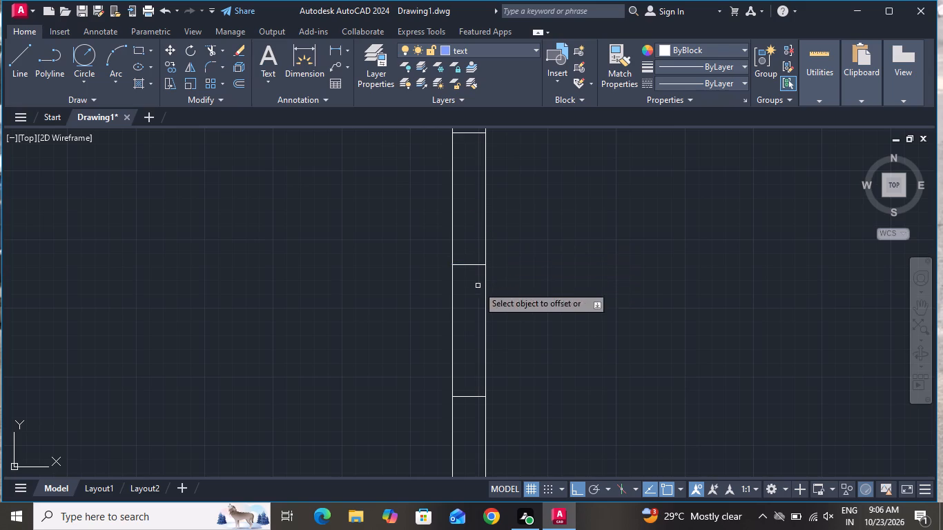
pyautogui.rightClick(565, 266)
pyautogui.click(587, 288)
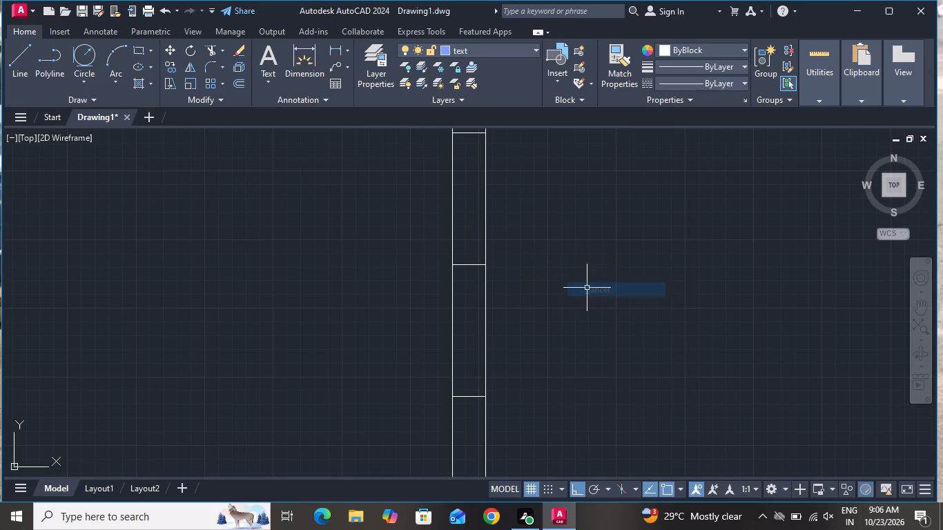
# Offset the upper and lower end lines of the new opening outward by 2".
pyautogui.write('o')
pyautogui.press('space')
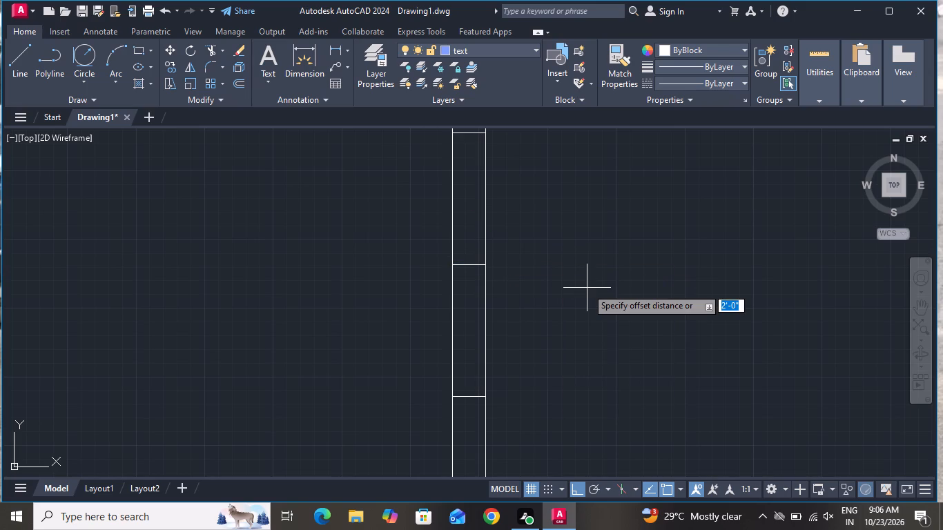
pyautogui.press('2')
pyautogui.hotkey('shift', '"')
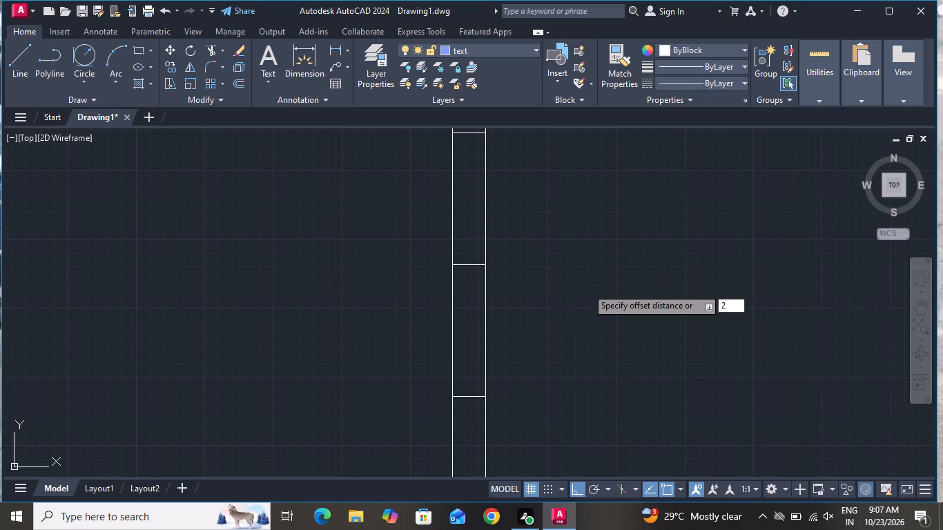
pyautogui.press('Return')
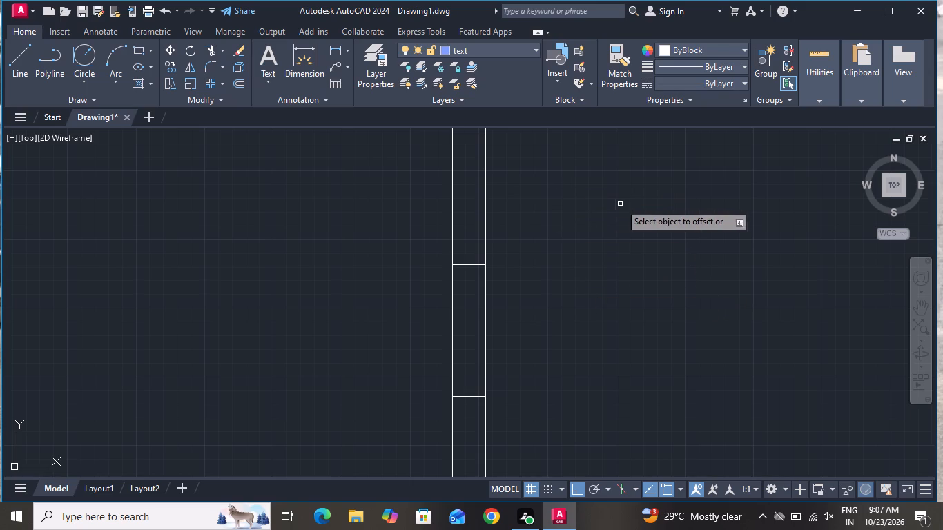
pyautogui.scroll(-2, 575, 306)
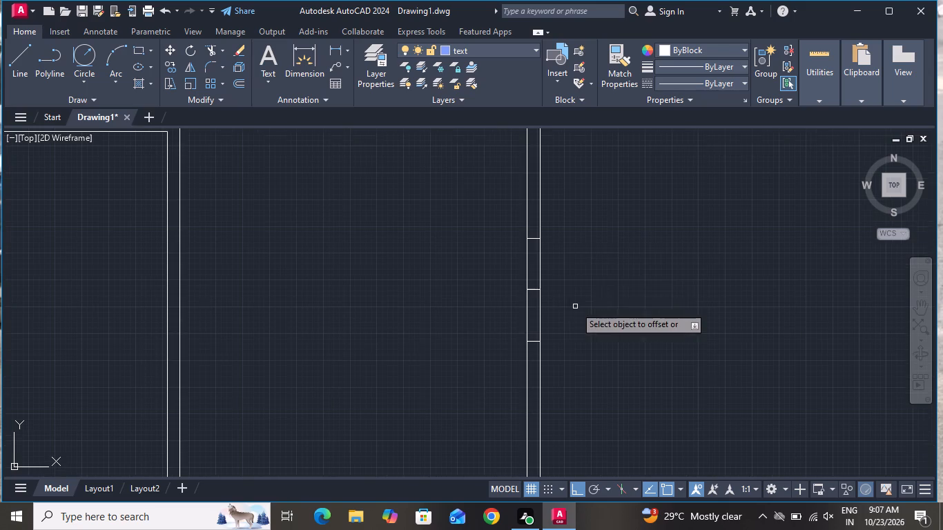
pyautogui.click(537, 239)
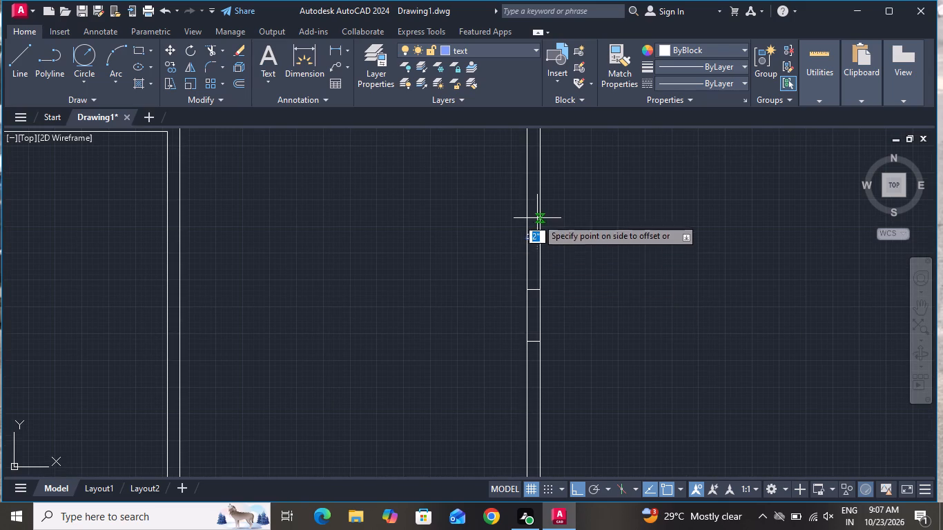
pyautogui.click(537, 217)
pyautogui.click(536, 341)
pyautogui.click(538, 393)
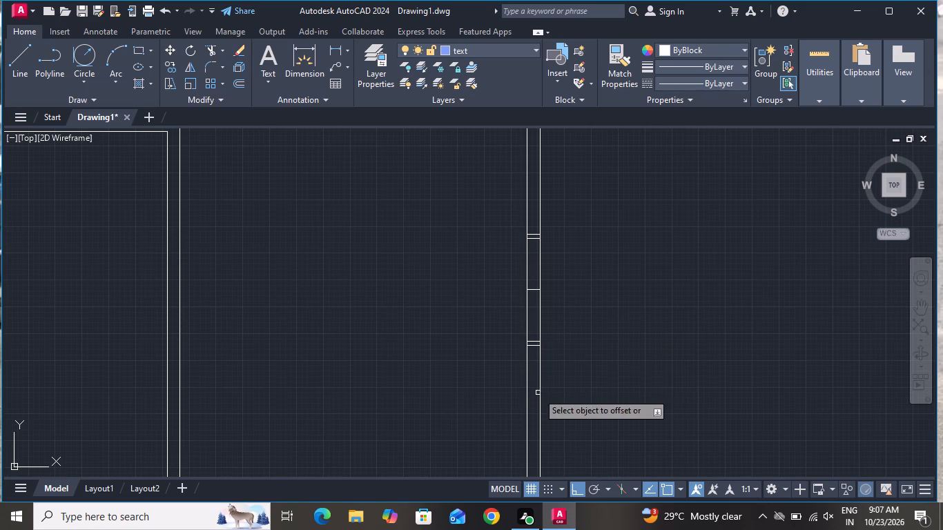
pyautogui.rightClick(561, 309)
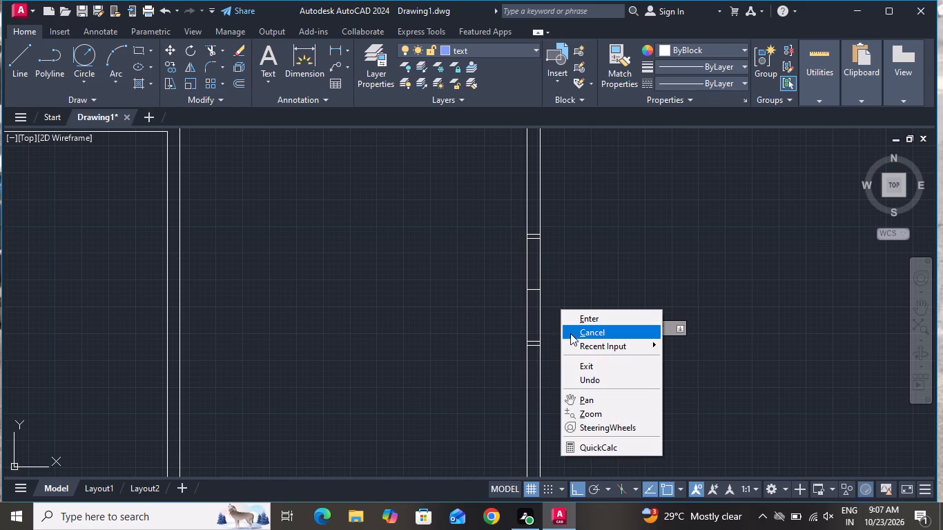
pyautogui.click(570, 333)
# Draw a vertical centre line in the right outer wall between the midpoints of the opening's two inner end lines.
pyautogui.click(17, 55)
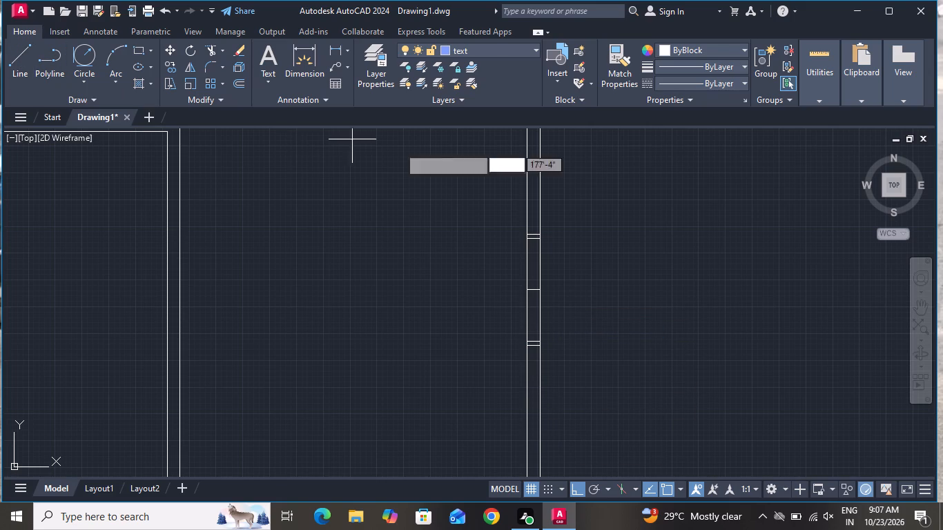
pyautogui.scroll(1, 469, 158)
pyautogui.scroll(3, 581, 300)
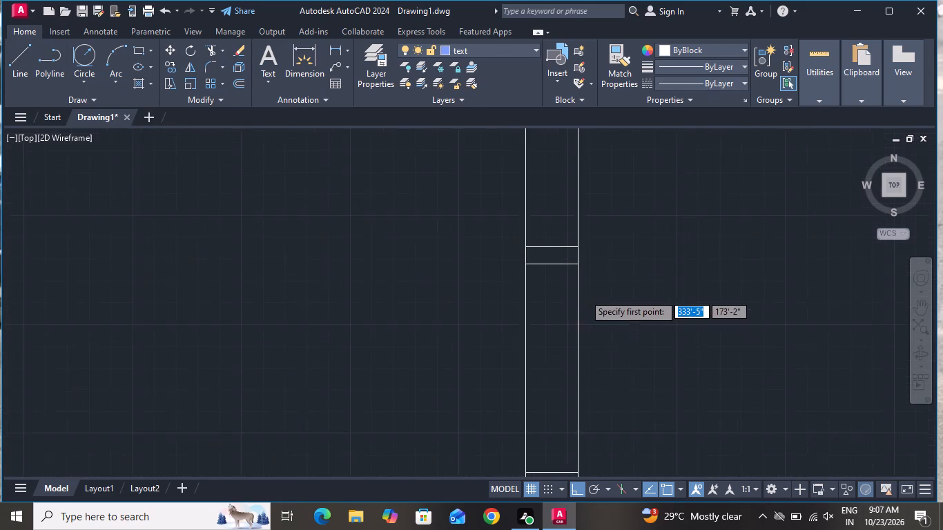
pyautogui.click(530, 244)
pyautogui.scroll(-1, 534, 245)
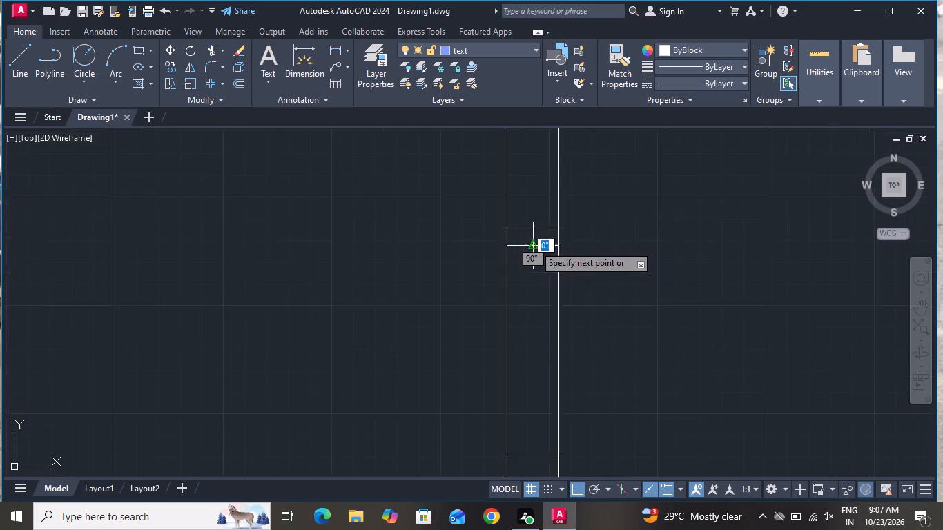
pyautogui.scroll(-3, 534, 245)
pyautogui.scroll(2, 542, 346)
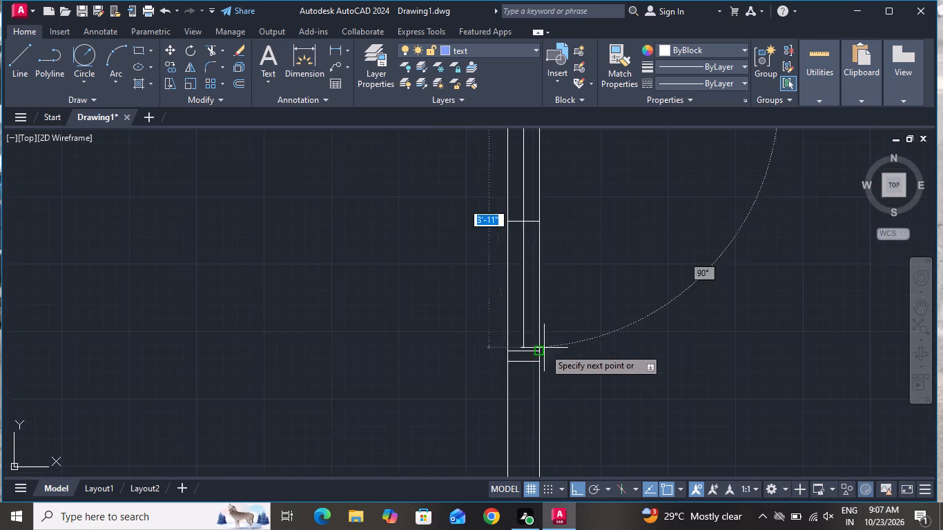
pyautogui.scroll(1, 544, 348)
pyautogui.click(512, 351)
pyautogui.rightClick(512, 351)
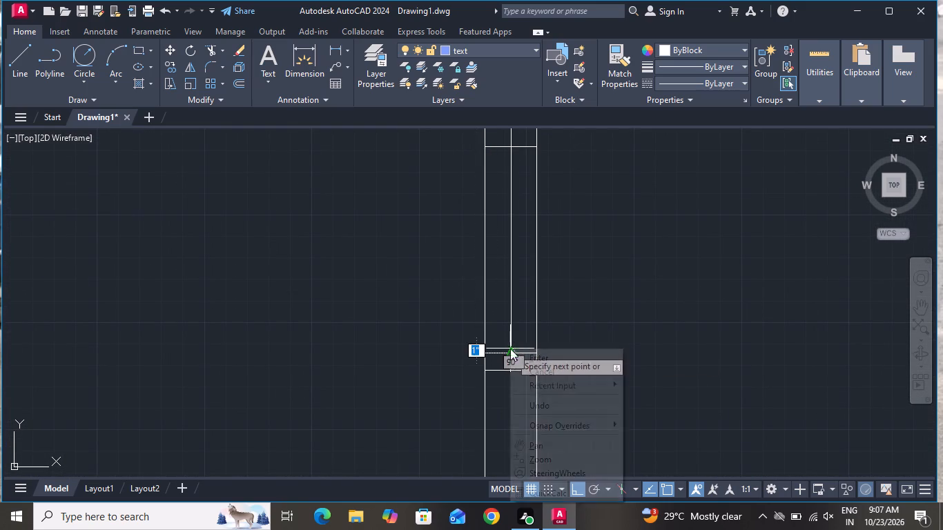
pyautogui.click(536, 368)
# Offset the opening's vertical centre line by 1" to each side.
pyautogui.write('o 1')
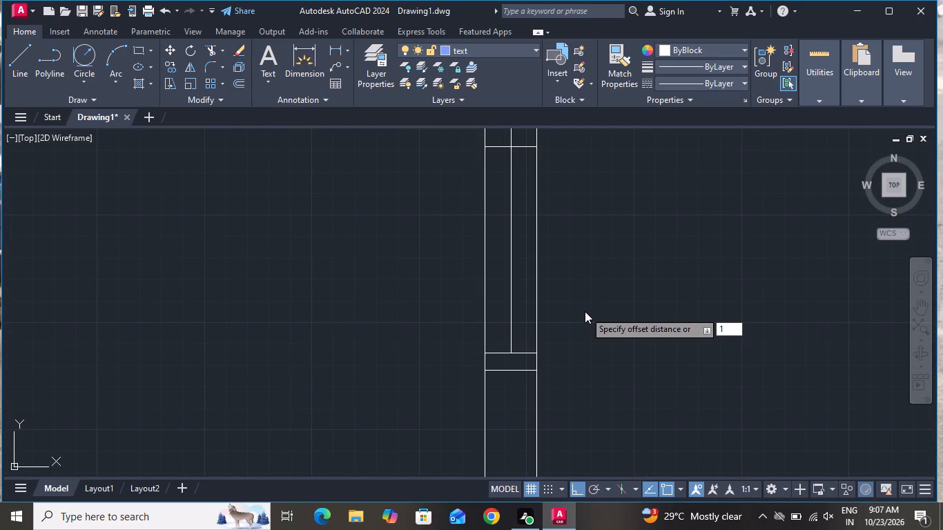
pyautogui.hotkey('shift', '"')
pyautogui.press('Return')
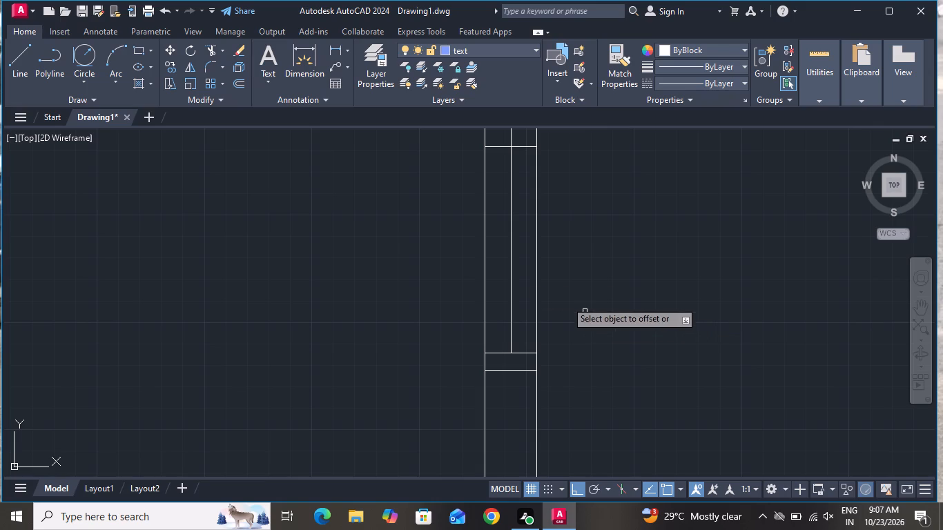
pyautogui.click(509, 246)
pyautogui.click(532, 242)
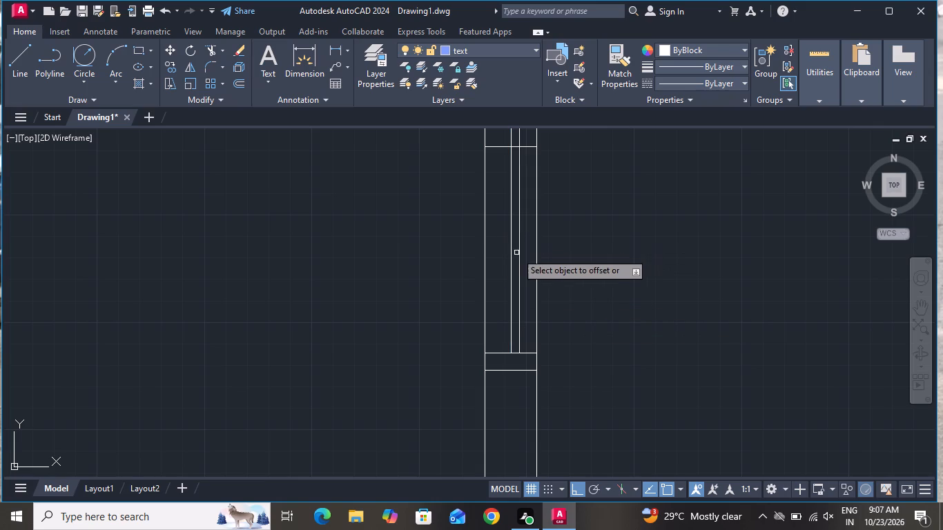
pyautogui.click(512, 257)
pyautogui.click(487, 259)
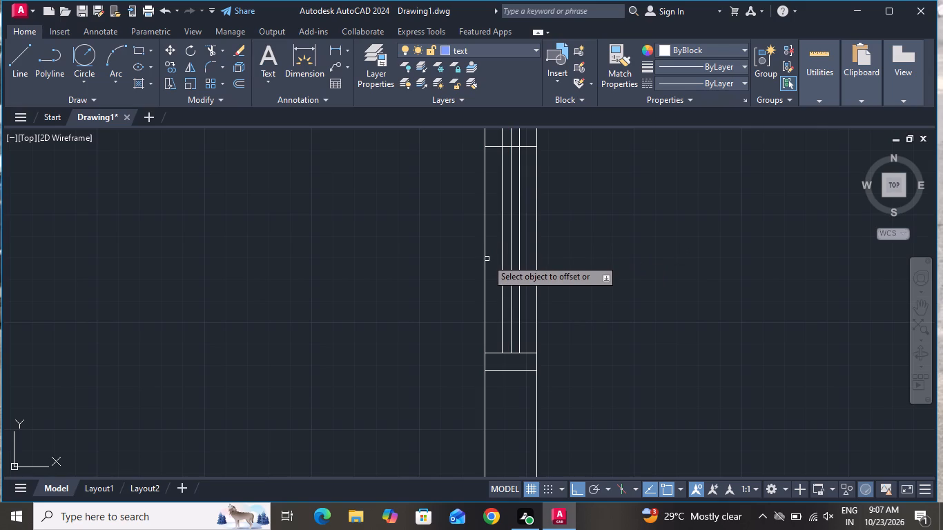
pyautogui.rightClick(487, 259)
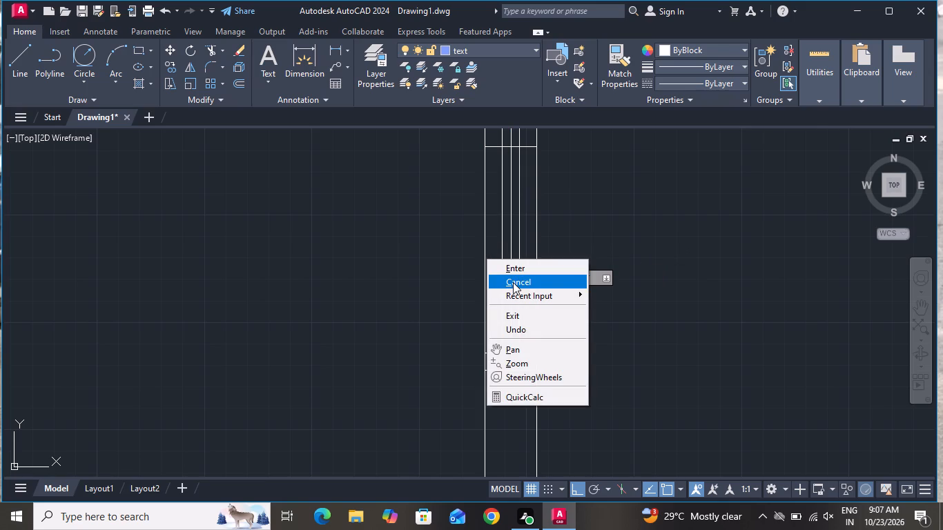
pyautogui.click(513, 282)
# Delete the vertical centre line and the short horizontal middle line from the finished opening in the right outer wall.
pyautogui.scroll(-1, 512, 279)
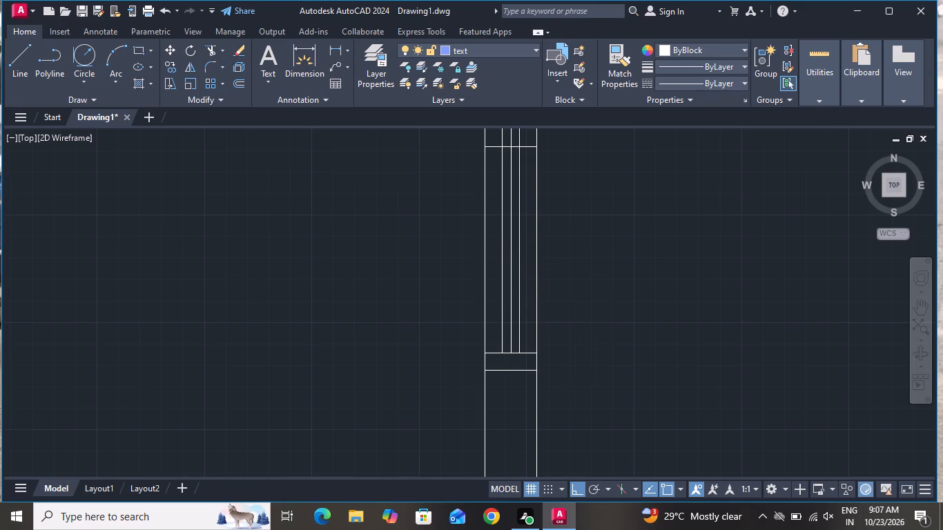
pyautogui.scroll(1, 503, 157)
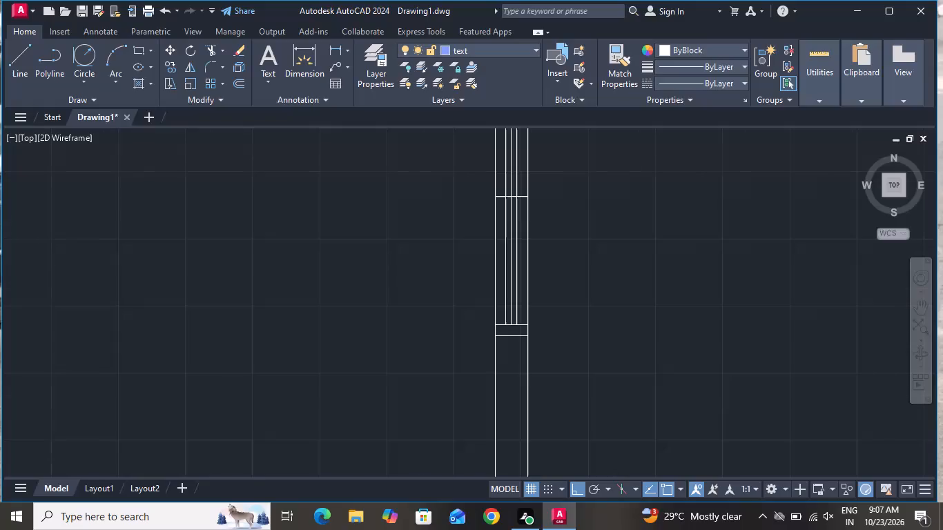
pyautogui.scroll(2, 503, 157)
pyautogui.scroll(1, 536, 323)
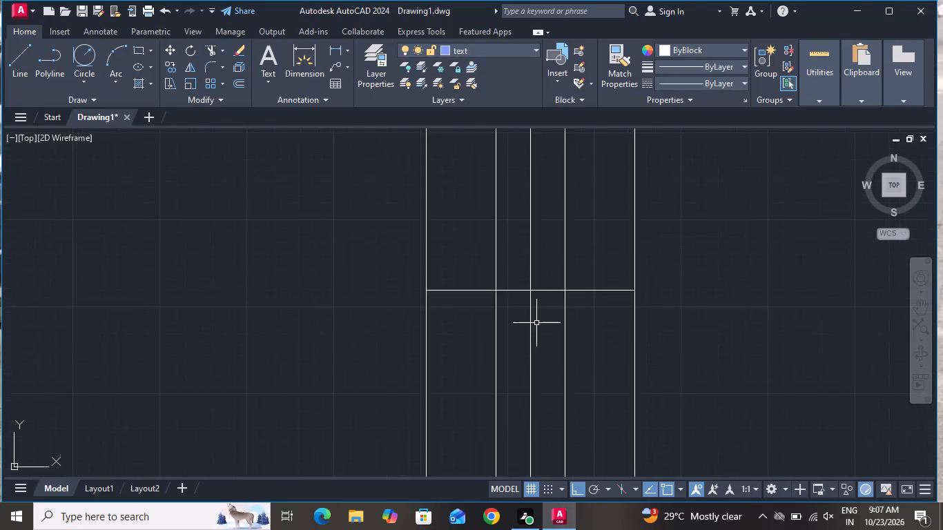
pyautogui.scroll(1, 536, 323)
pyautogui.click(556, 242)
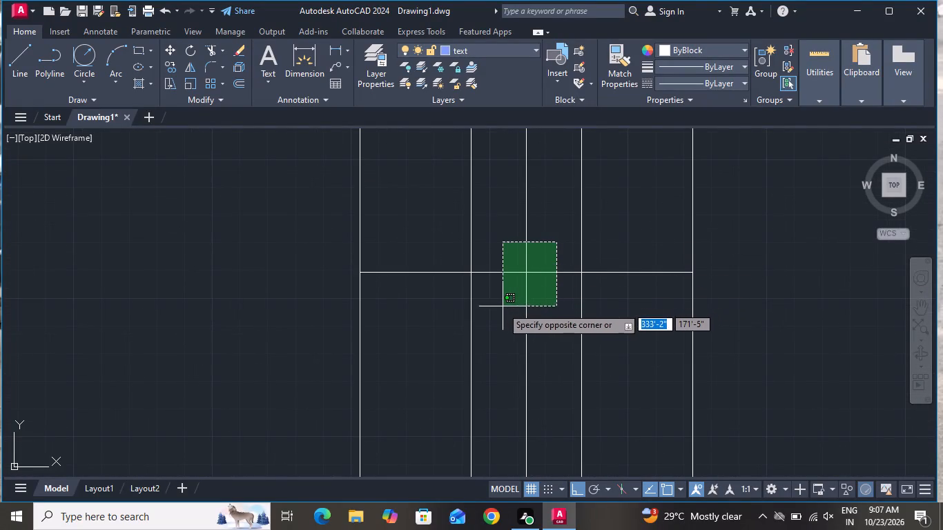
pyautogui.click(500, 307)
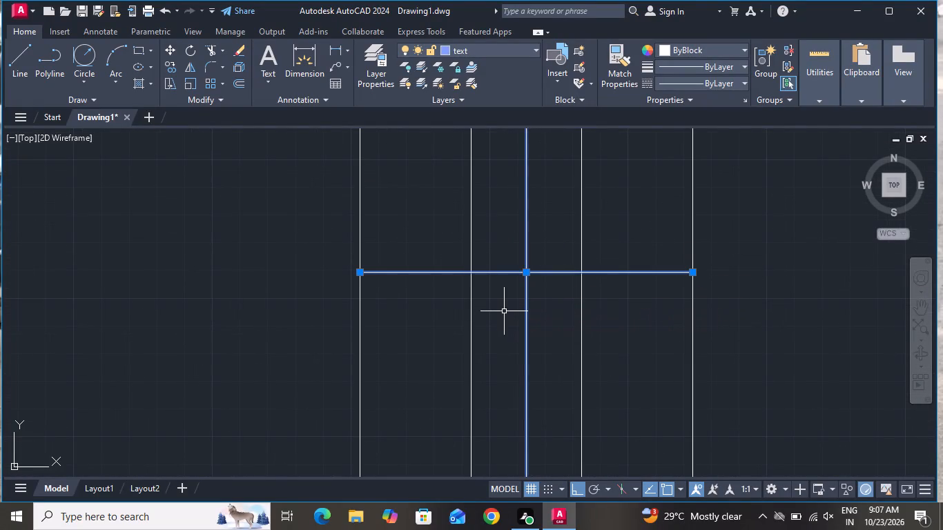
pyautogui.press('Delete')
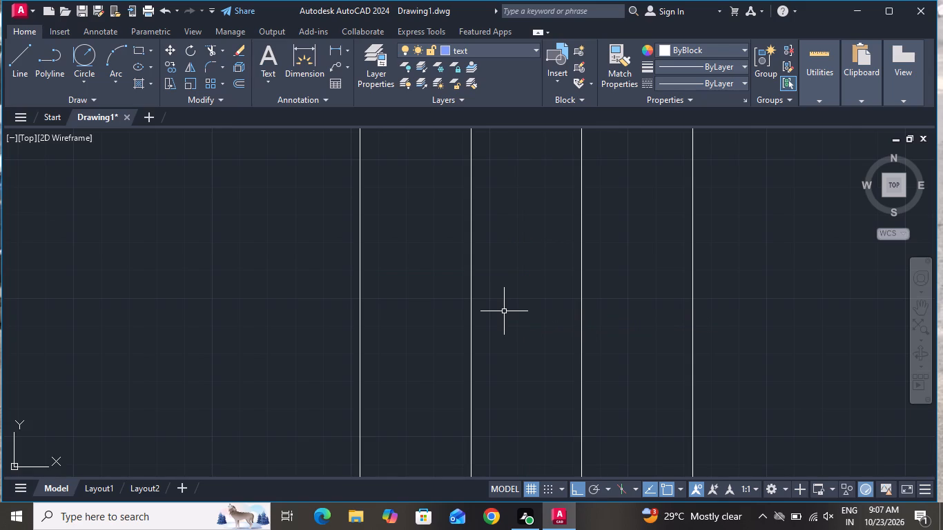
# Draw a short horizontal line across the right outer wall from its inner line's midpoint, beside the room below the small shaft.
pyautogui.scroll(-5, 504, 311)
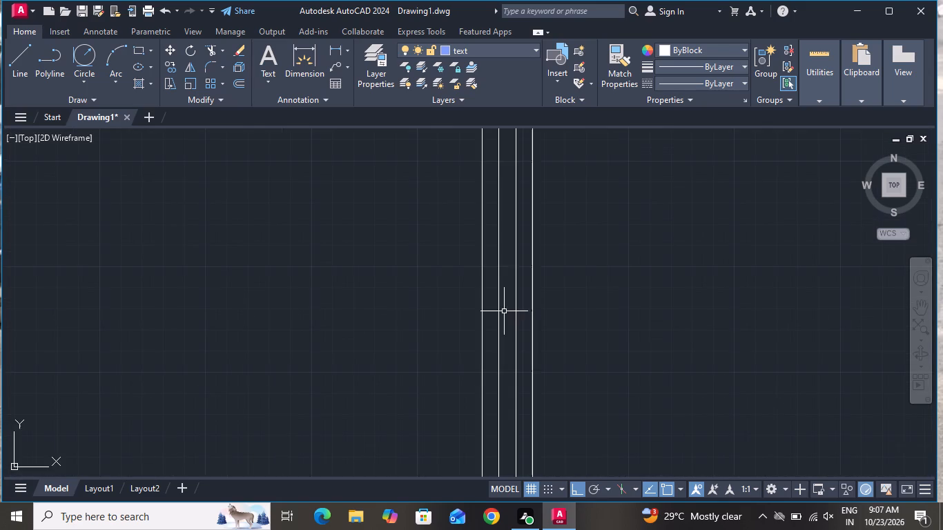
pyautogui.scroll(-6, 504, 311)
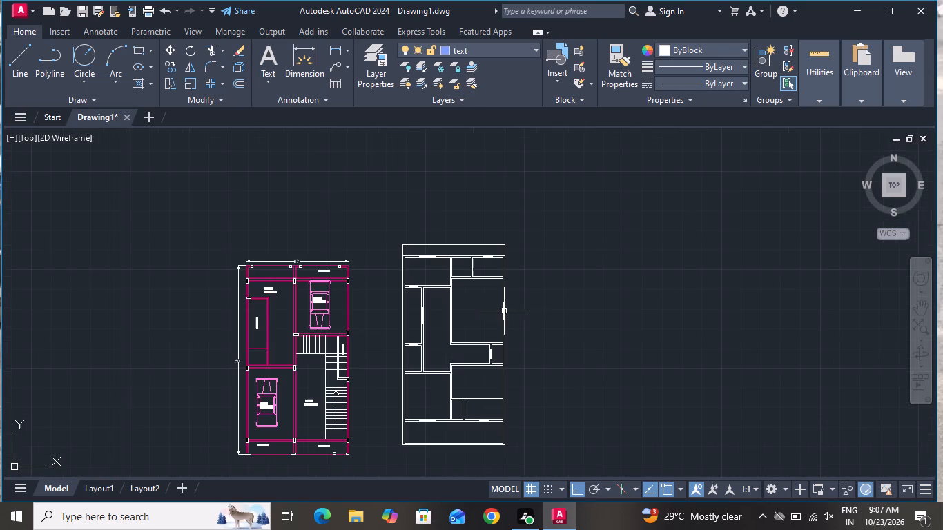
pyautogui.scroll(2, 477, 423)
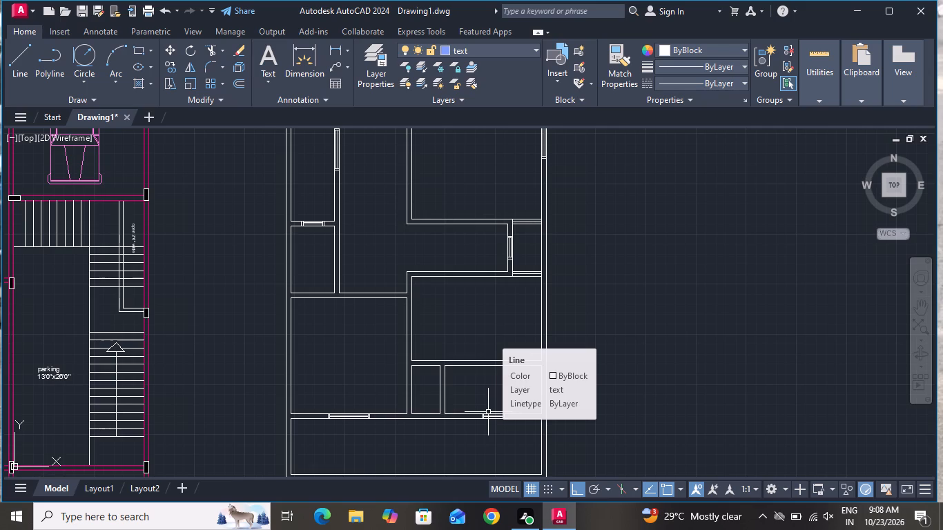
pyautogui.scroll(-1, 504, 351)
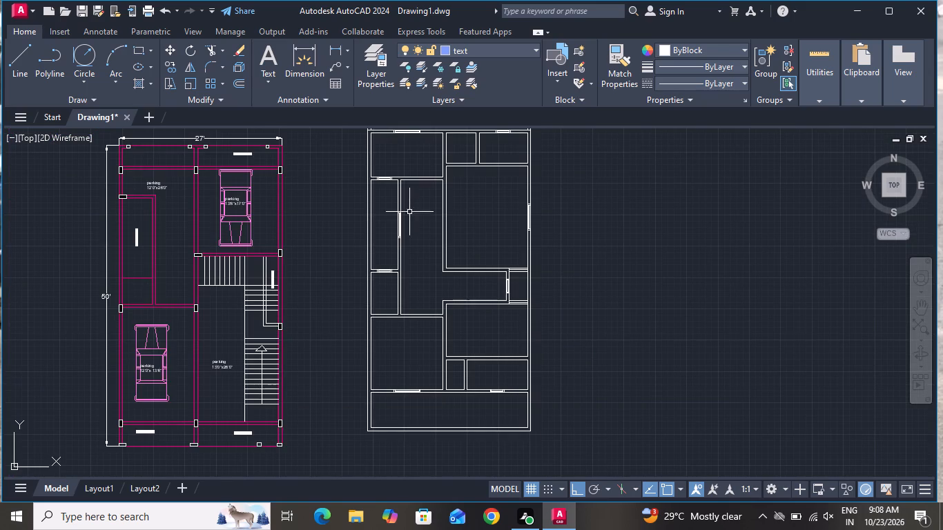
pyautogui.click(15, 48)
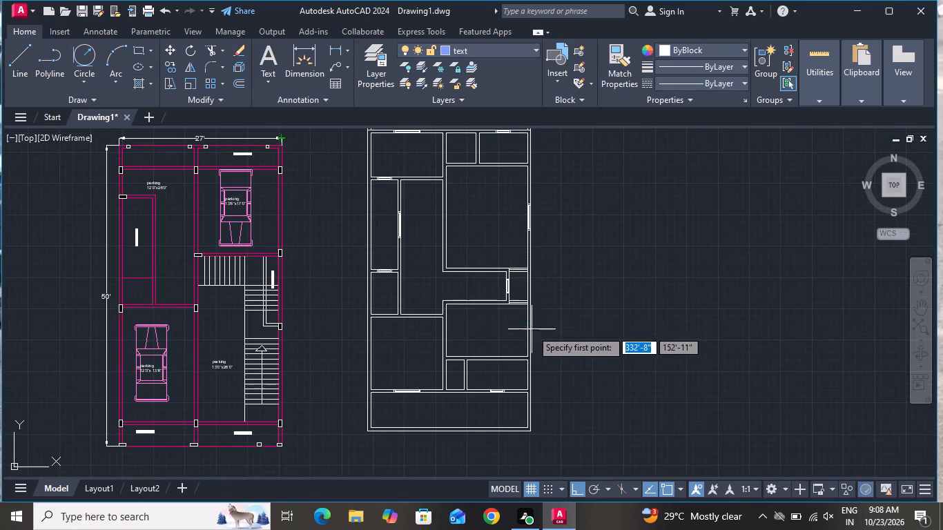
pyautogui.scroll(2, 536, 333)
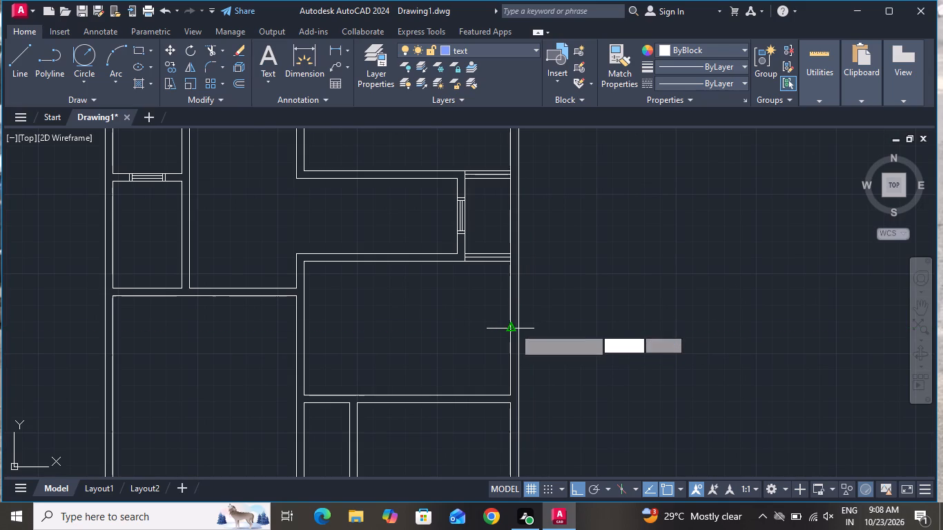
pyautogui.click(513, 330)
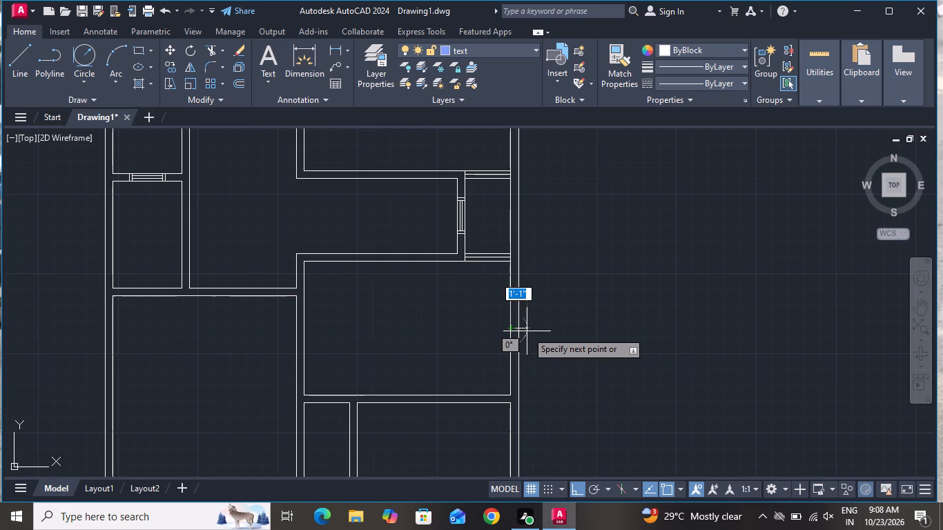
pyautogui.click(516, 331)
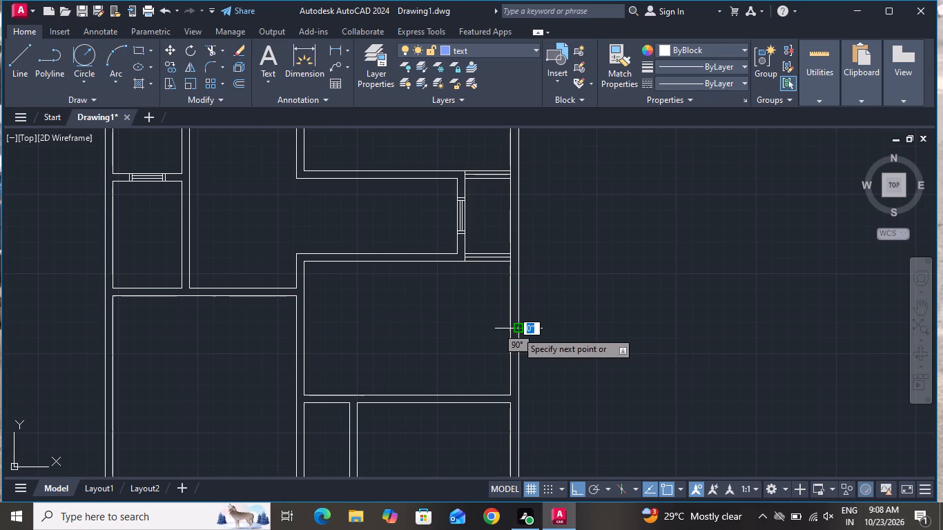
pyautogui.rightClick(518, 333)
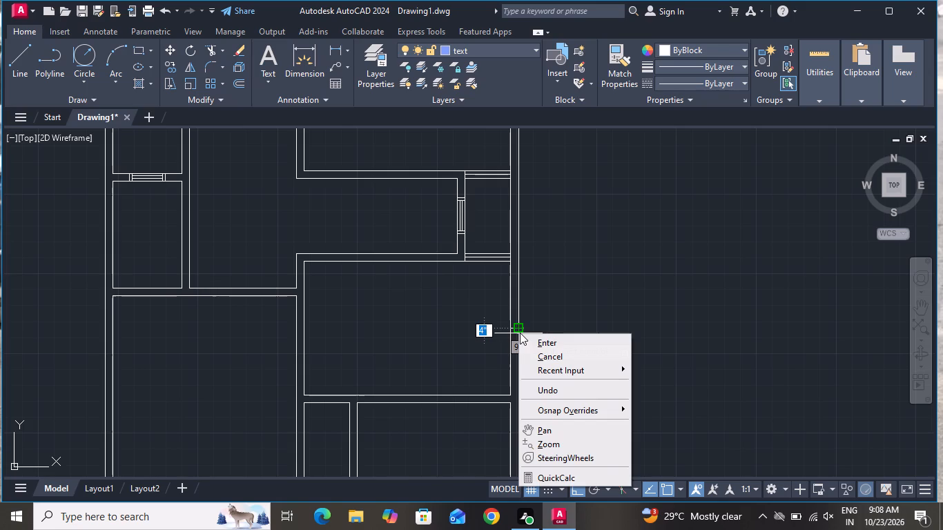
pyautogui.click(543, 354)
# Offset the new short horizontal line in the right outer wall by 2' both upward and downward.
pyautogui.scroll(1, 545, 331)
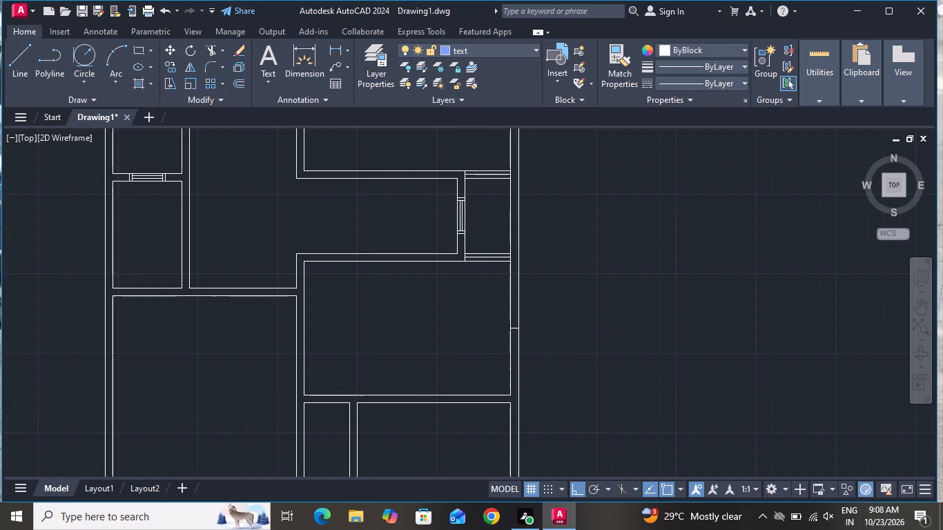
pyautogui.scroll(1, 545, 331)
pyautogui.write('o')
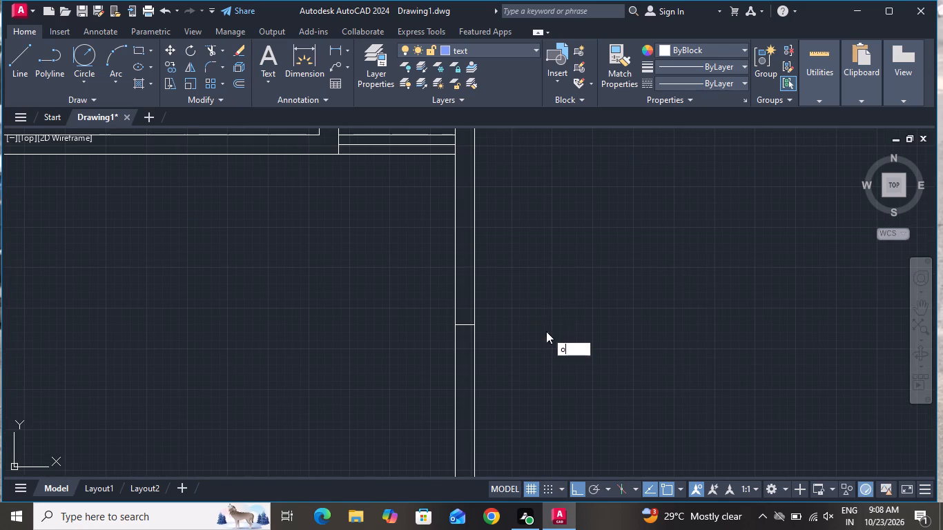
pyautogui.press('space')
pyautogui.press('2')
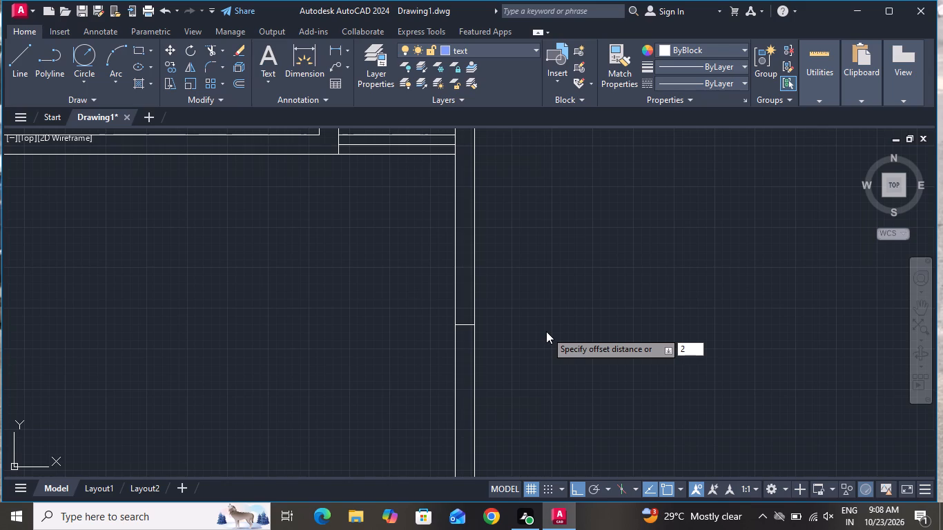
pyautogui.press("'")
pyautogui.press('Return')
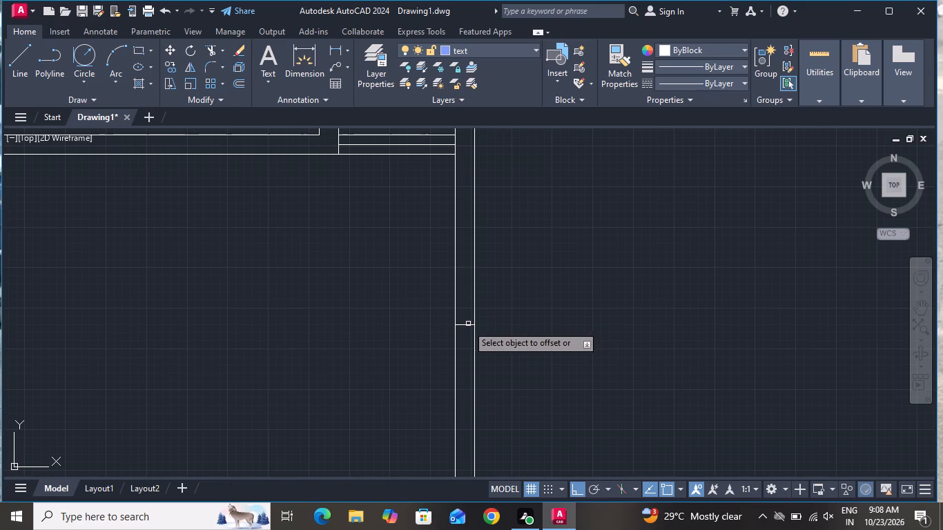
pyautogui.click(467, 325)
pyautogui.click(467, 295)
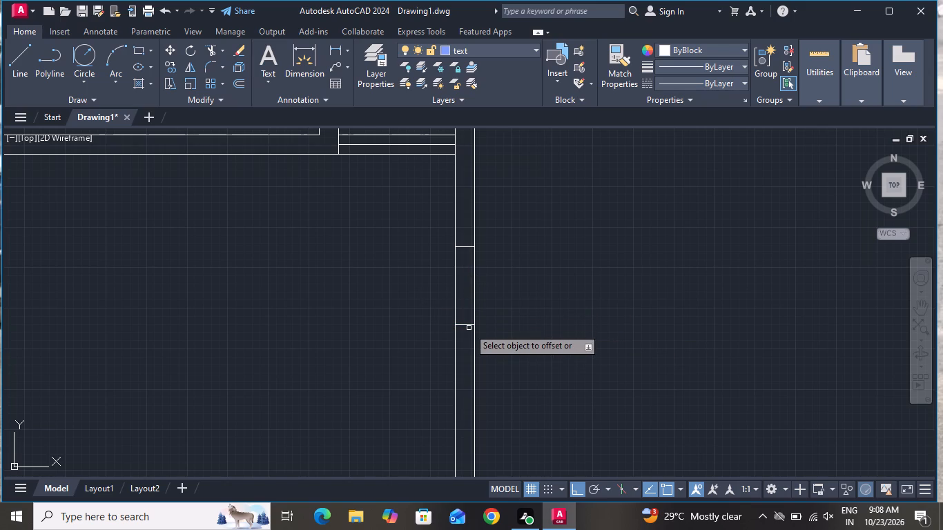
pyautogui.click(467, 324)
pyautogui.click(467, 343)
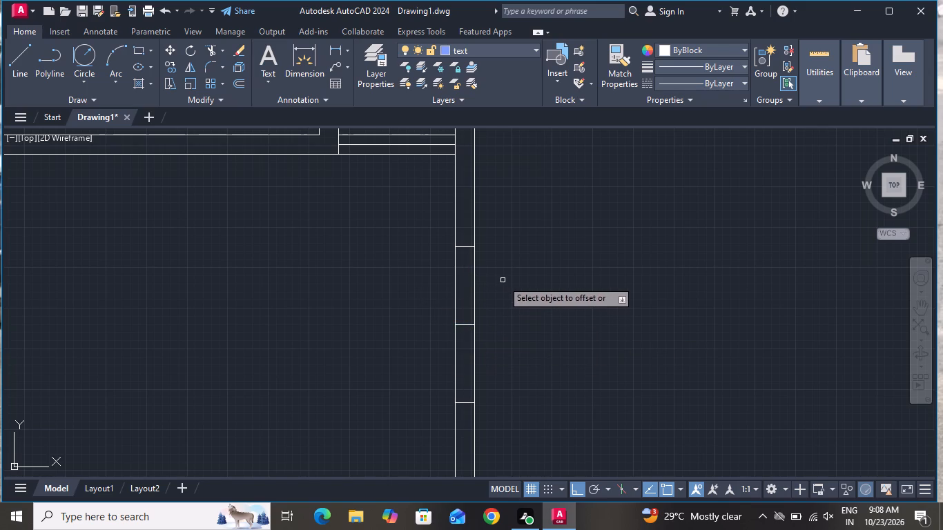
pyautogui.rightClick(503, 279)
pyautogui.click(572, 304)
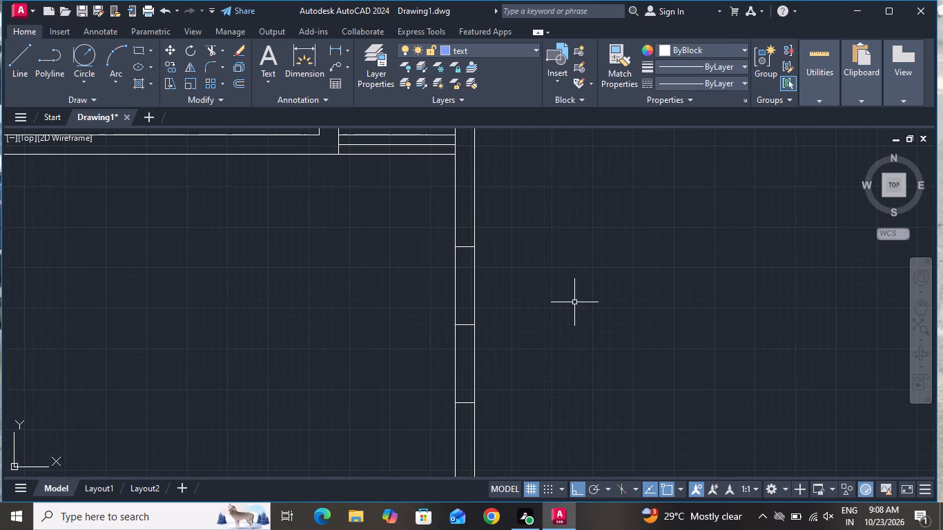
# Offset both the upper and lower end lines of the new opening upward by 2".
pyautogui.write('o')
pyautogui.press('space')
pyautogui.press('2')
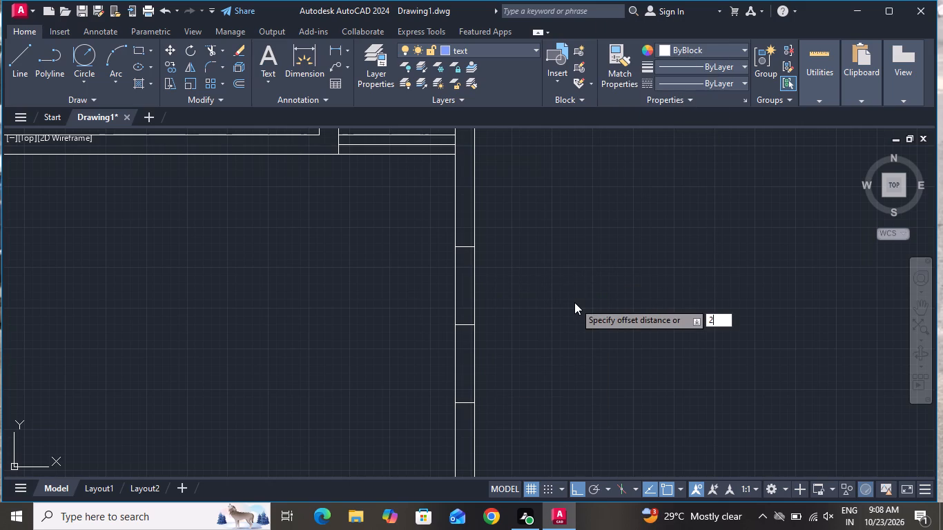
pyautogui.hotkey('shift', '"')
pyautogui.press('Return')
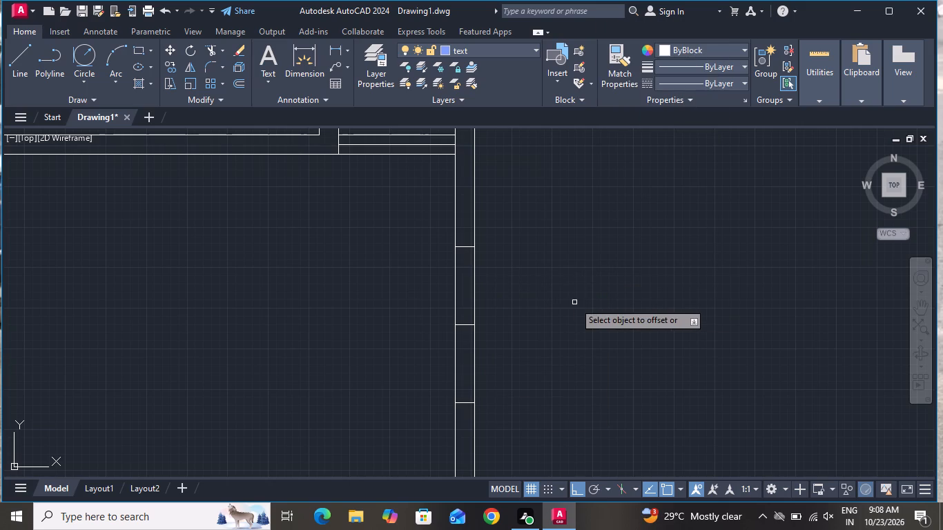
pyautogui.click(463, 246)
pyautogui.click(463, 222)
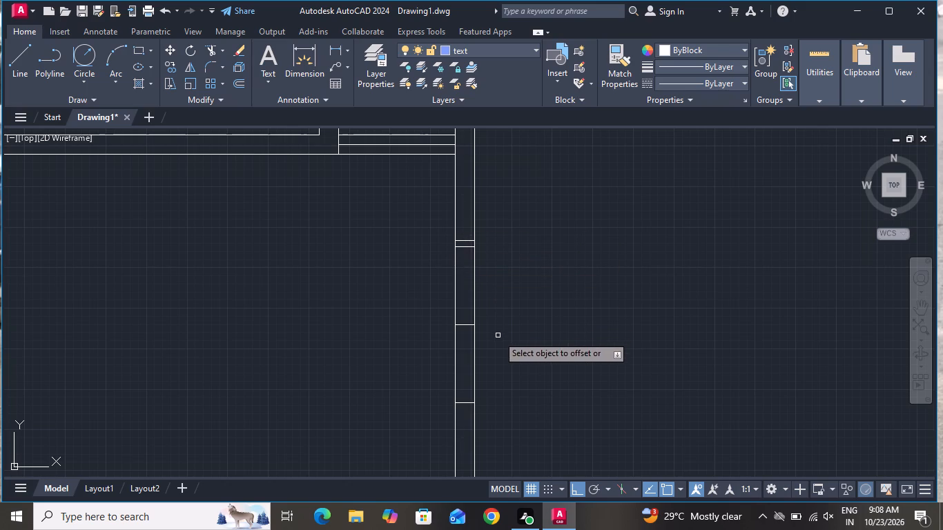
pyautogui.click(467, 402)
pyautogui.click(465, 409)
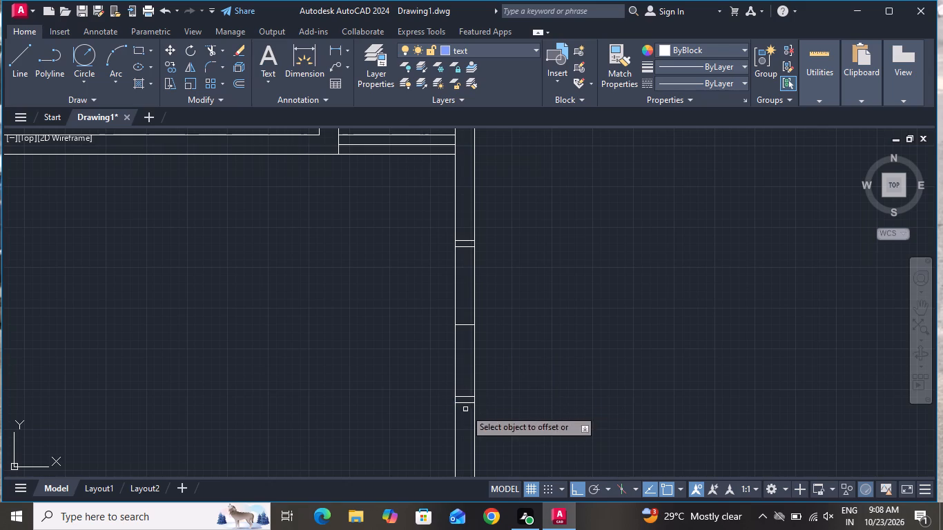
pyautogui.rightClick(498, 308)
pyautogui.click(519, 333)
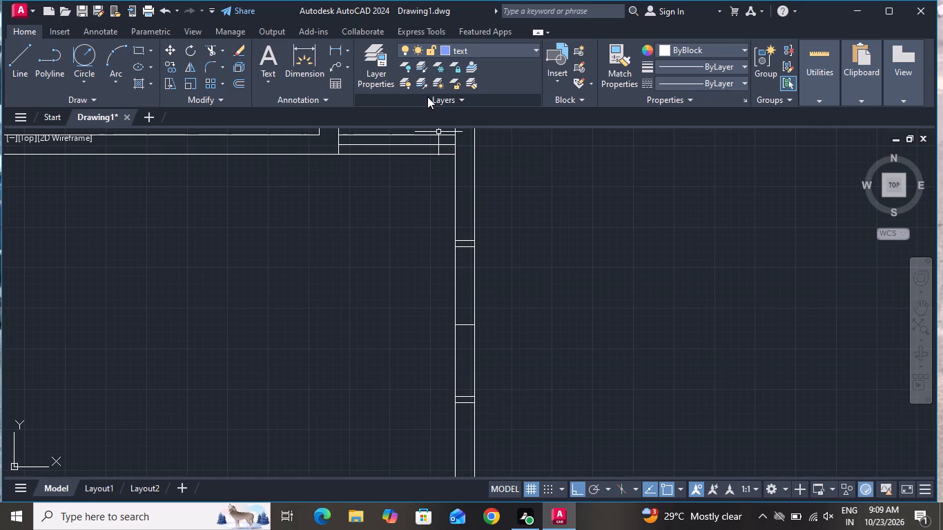
# Draw a 3'-10" vertical centre line in the right outer wall between the midpoints of the opening's two inner end lines.
pyautogui.click(15, 52)
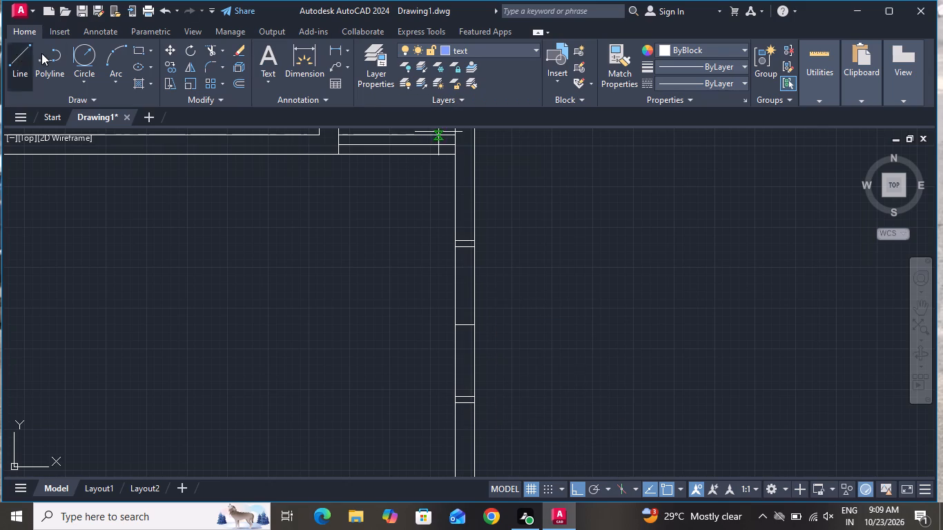
pyautogui.scroll(1, 467, 271)
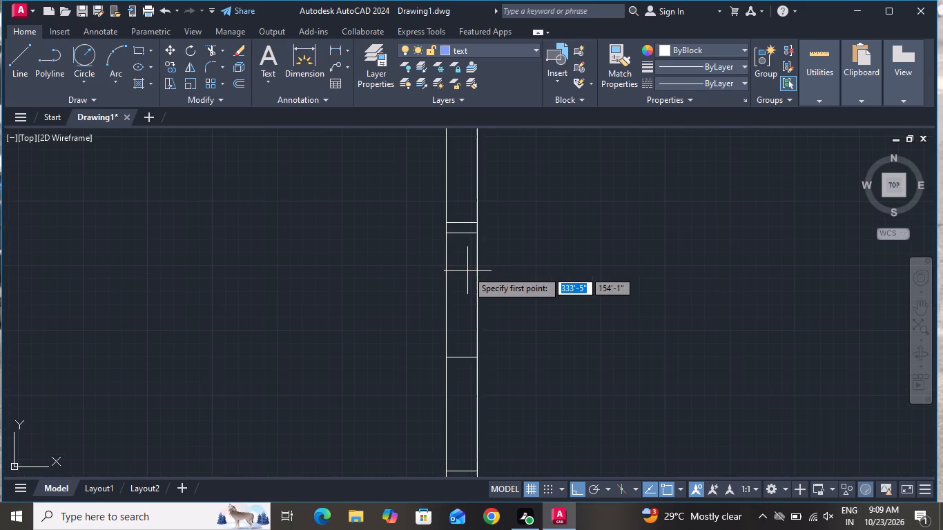
pyautogui.click(460, 234)
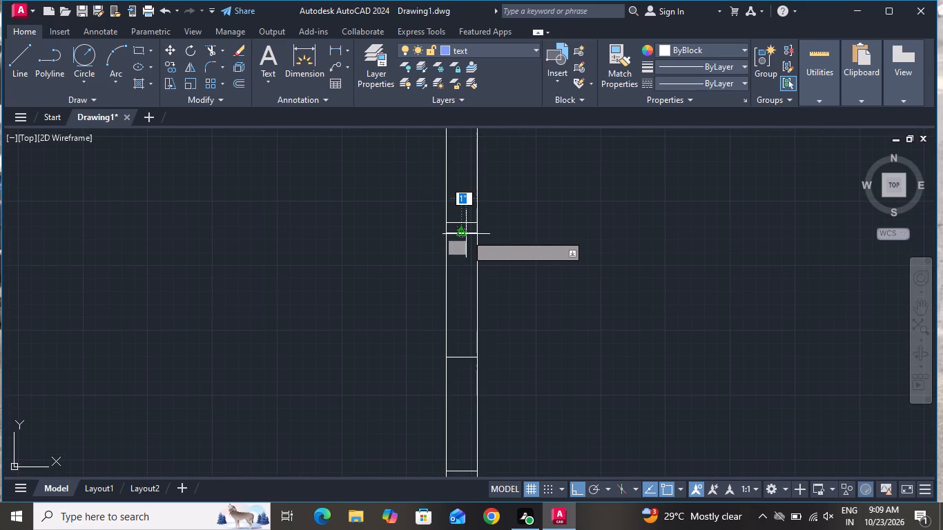
pyautogui.scroll(-2, 466, 234)
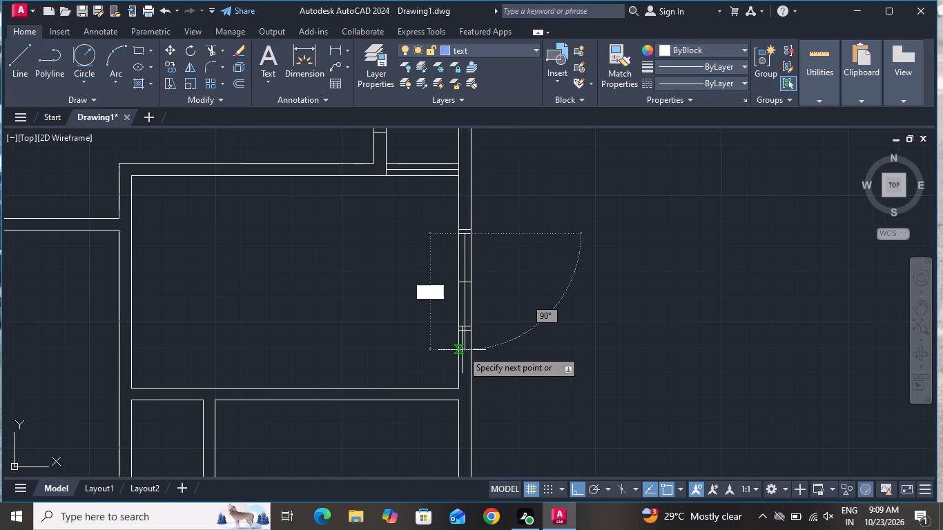
pyautogui.scroll(2, 458, 353)
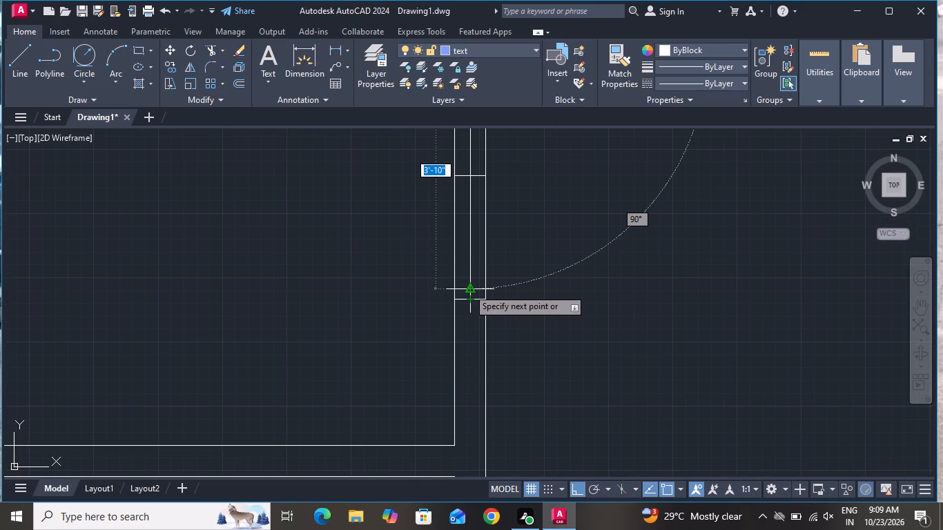
pyautogui.click(468, 288)
pyautogui.rightClick(468, 288)
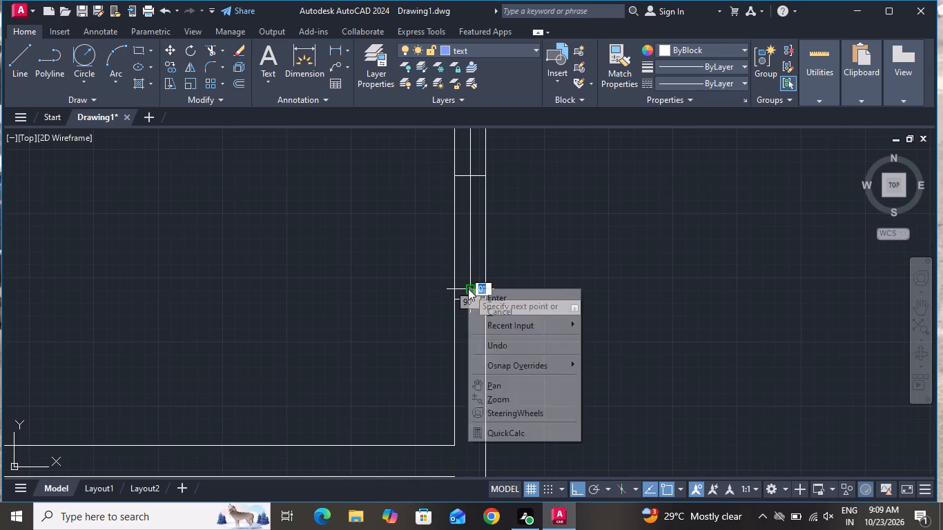
pyautogui.click(482, 311)
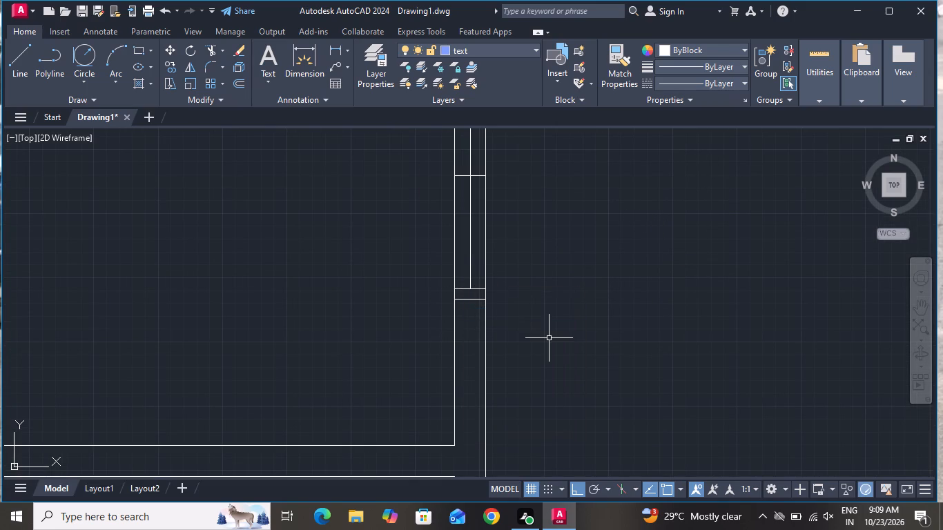
# Offset the opening's vertical centre line in the right outer wall by 1" to both sides.
pyautogui.write('o')
pyautogui.press('space')
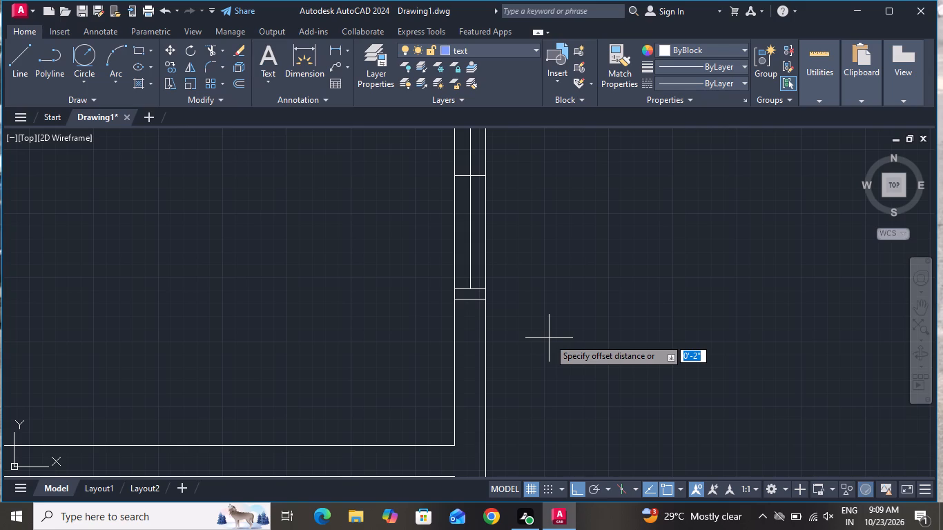
pyautogui.press('1')
pyautogui.hotkey('shift', '"')
pyautogui.press('Return')
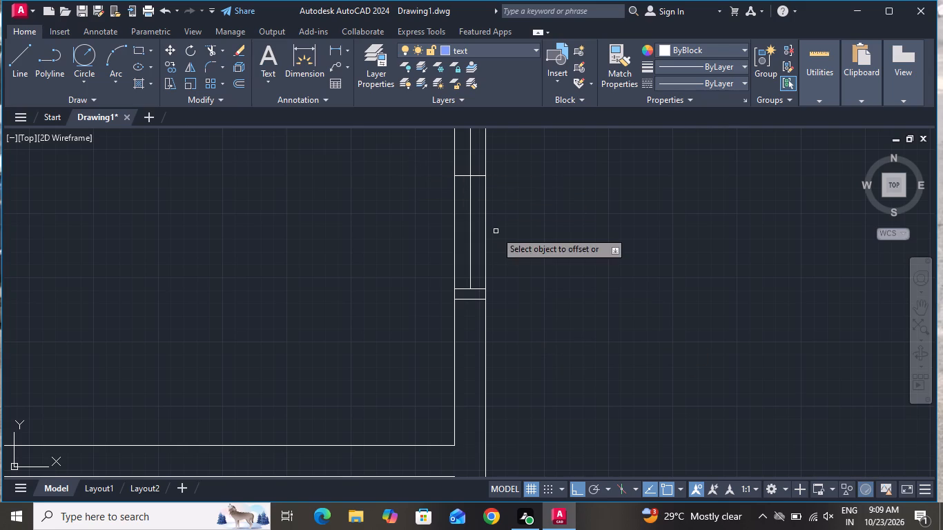
pyautogui.scroll(-1, 506, 259)
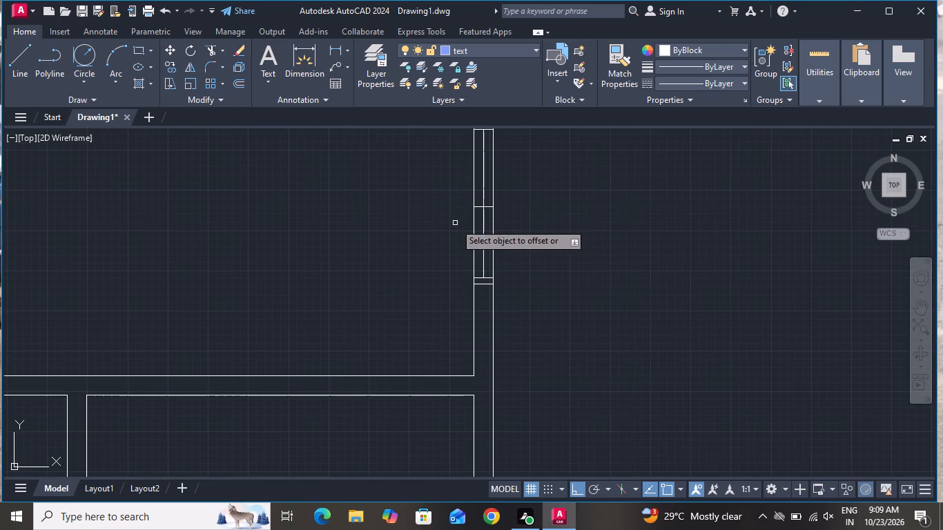
pyautogui.scroll(1, 464, 224)
pyautogui.click(492, 205)
pyautogui.click(503, 206)
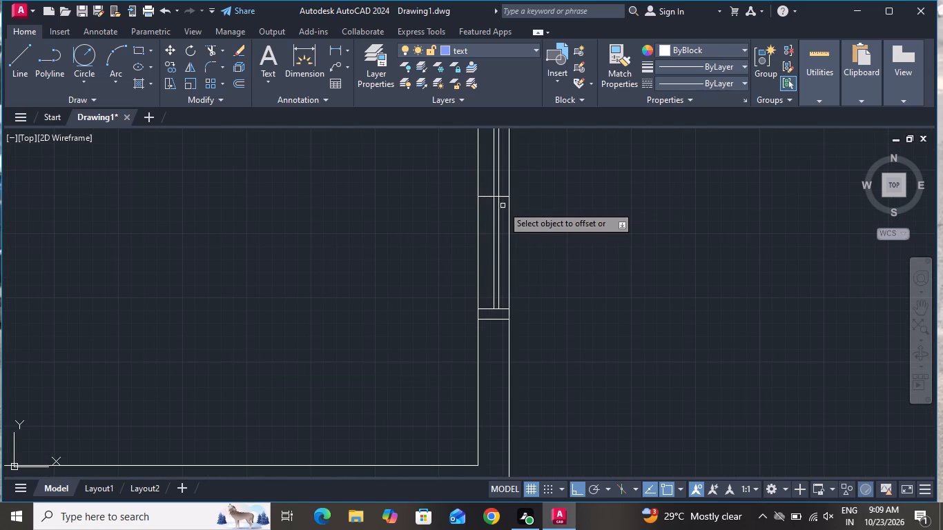
pyautogui.click(494, 212)
pyautogui.click(479, 216)
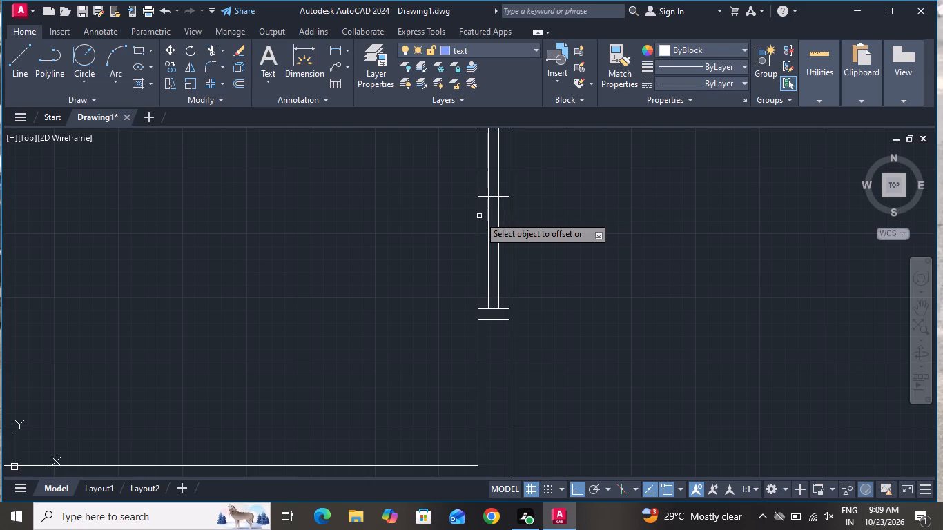
pyautogui.rightClick(479, 216)
pyautogui.click(500, 235)
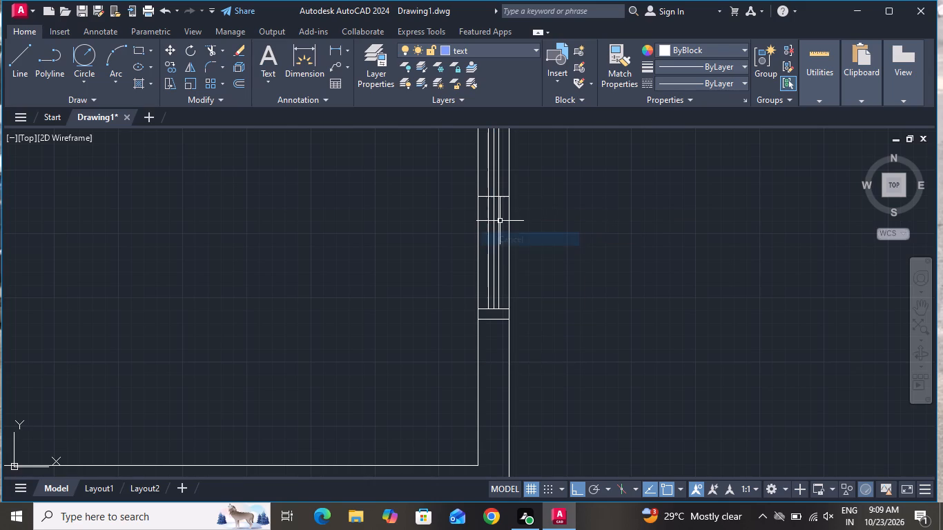
# Delete the original vertical centre line and the middle horizontal line of the right outer wall's opening.
pyautogui.scroll(4, 487, 192)
pyautogui.click(529, 205)
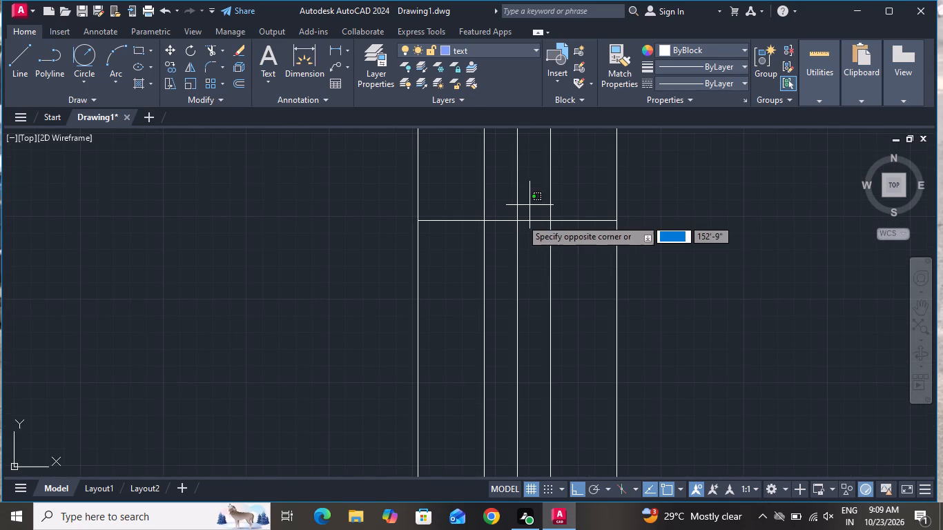
pyautogui.click(507, 239)
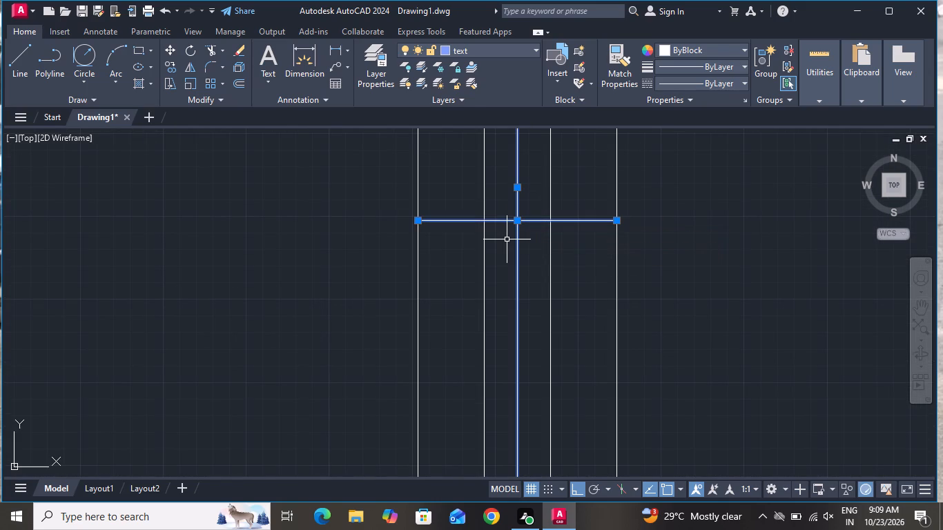
pyautogui.press('Delete')
# Draw a short horizontal line across the left outer wall from its inner line's midpoint, beside the large lower-left room.
pyautogui.scroll(-2, 516, 286)
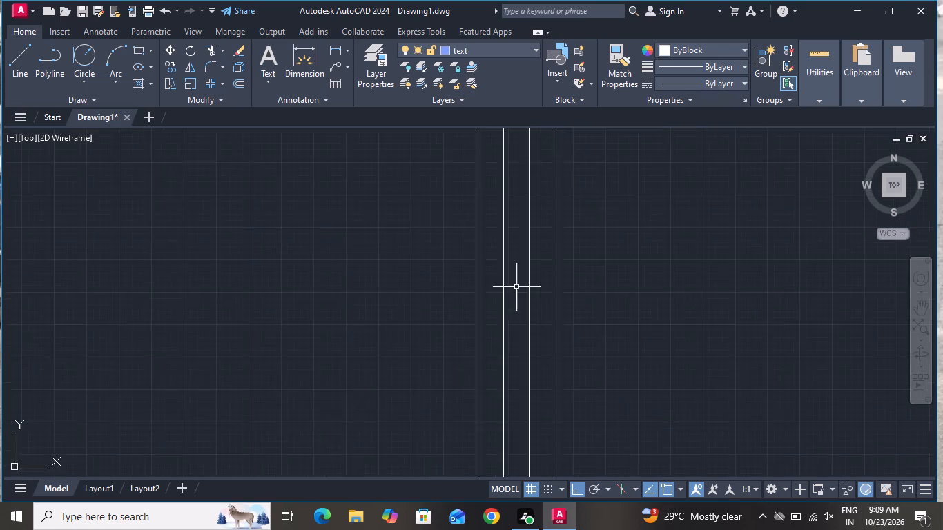
pyautogui.scroll(-5, 517, 288)
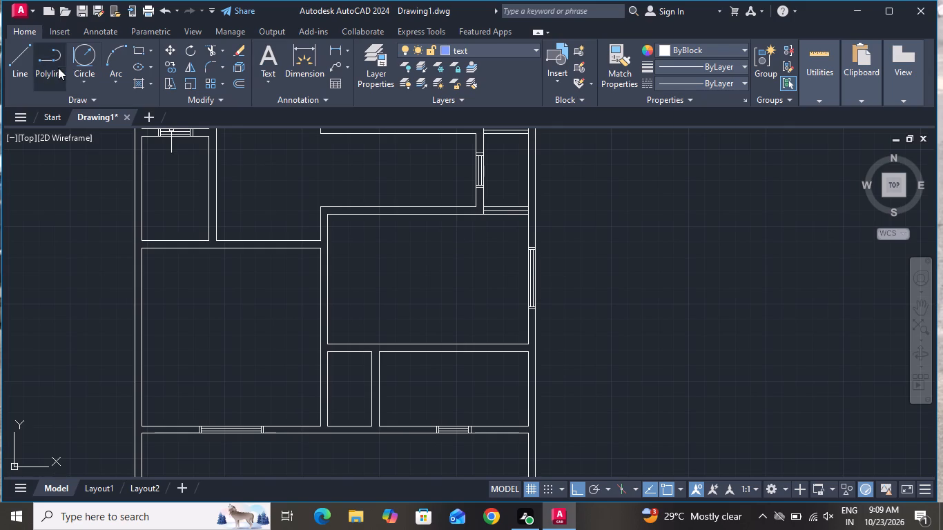
pyautogui.click(6, 57)
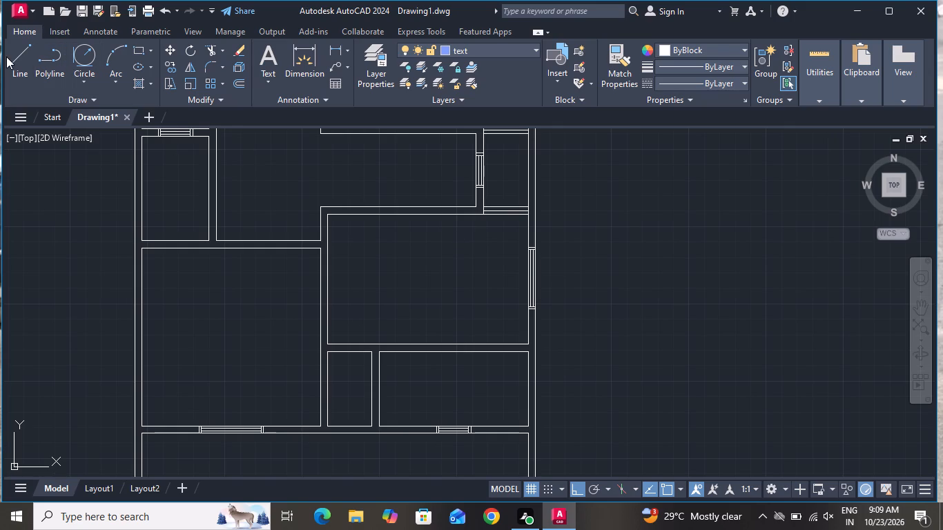
pyautogui.scroll(-2, 164, 186)
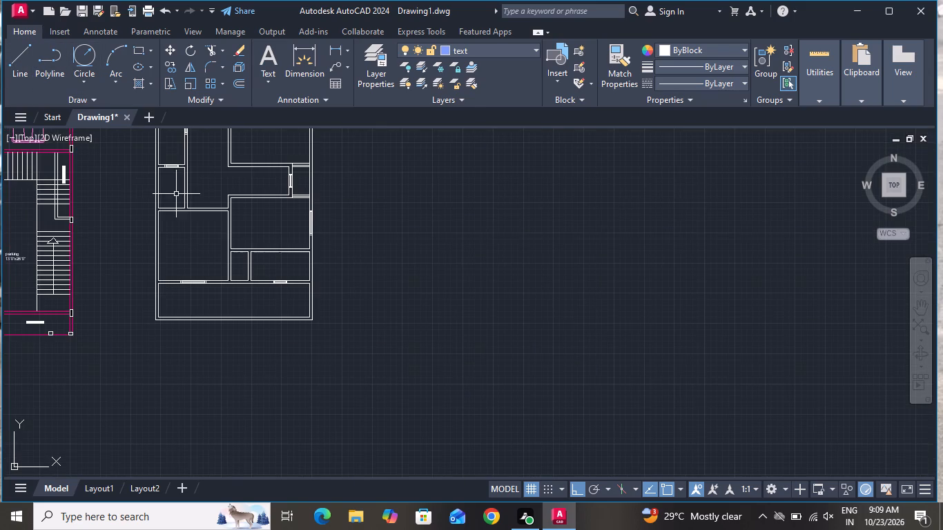
pyautogui.click(12, 46)
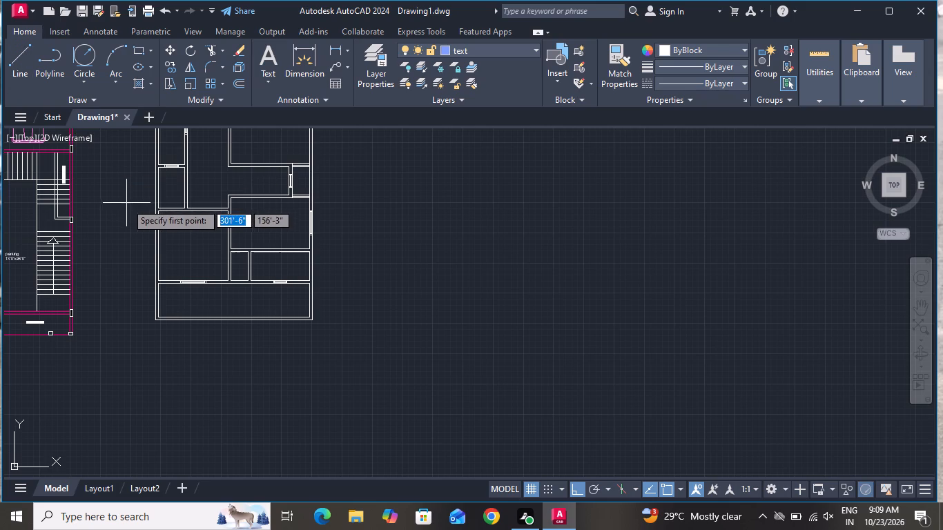
pyautogui.scroll(2, 173, 250)
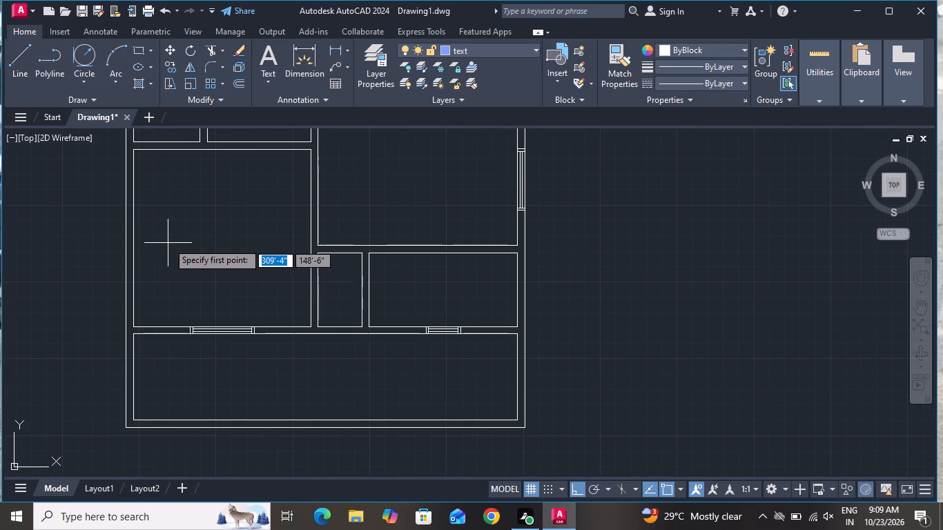
pyautogui.click(133, 239)
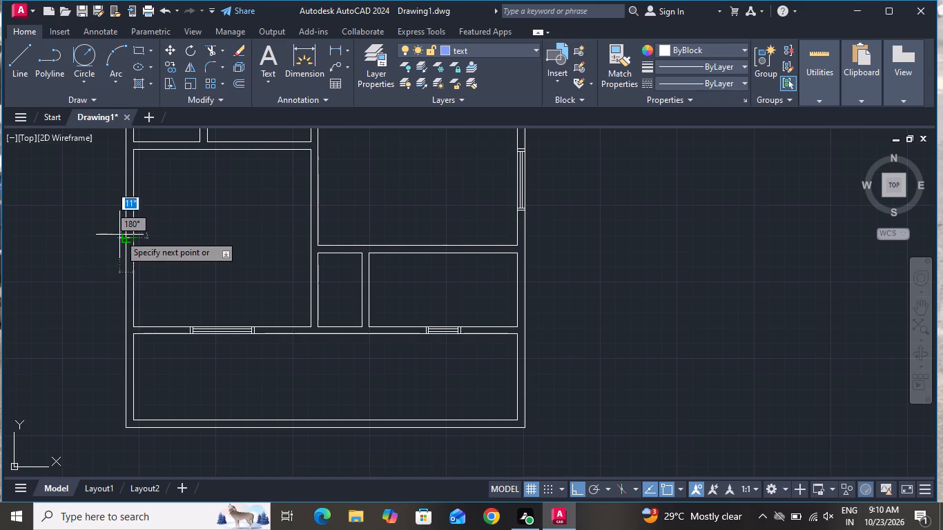
pyautogui.click(124, 239)
pyautogui.rightClick(124, 239)
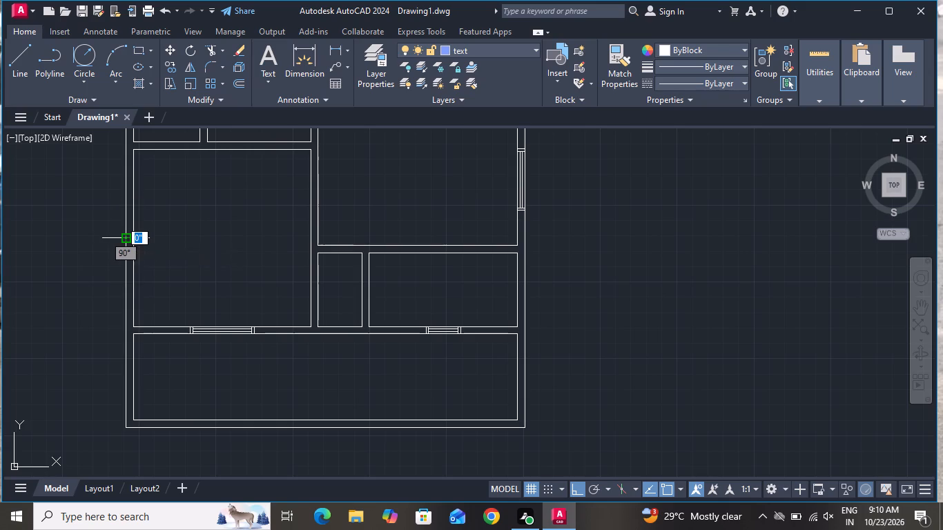
pyautogui.click(133, 264)
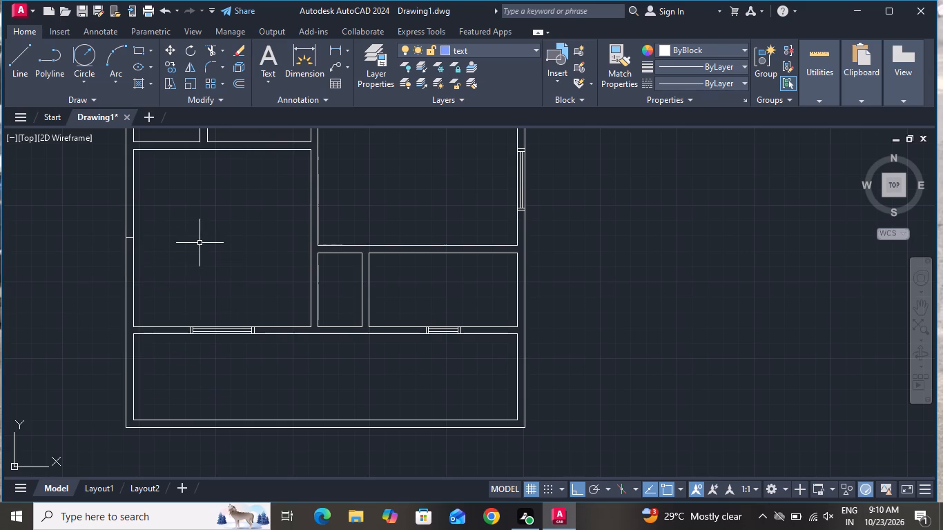
# Offset the new short horizontal line in the left outer wall by 2' both upward and downward.
pyautogui.write('o 2')
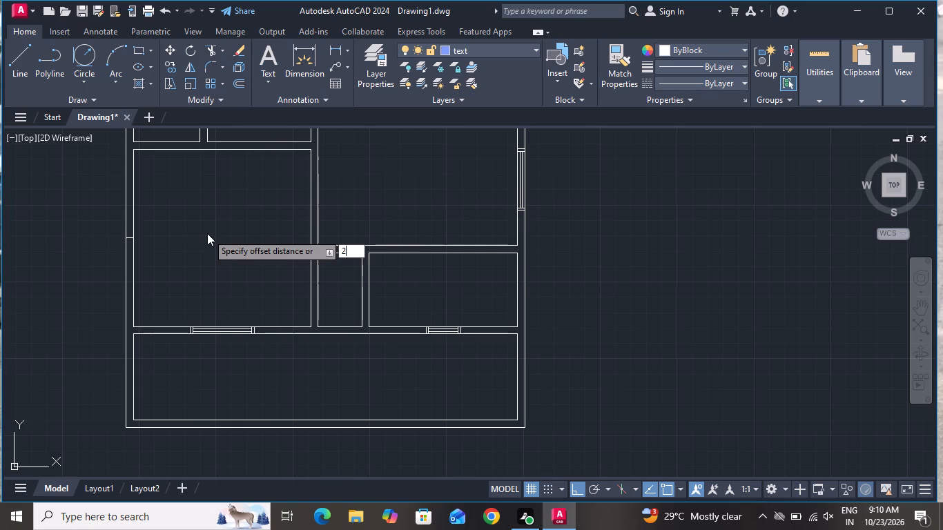
pyautogui.press("'")
pyautogui.press('Return')
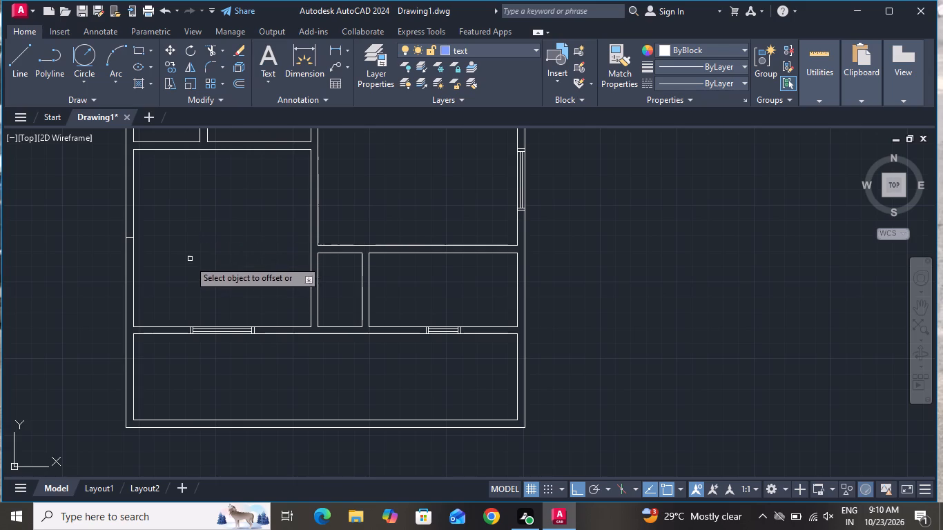
pyautogui.scroll(3, 126, 248)
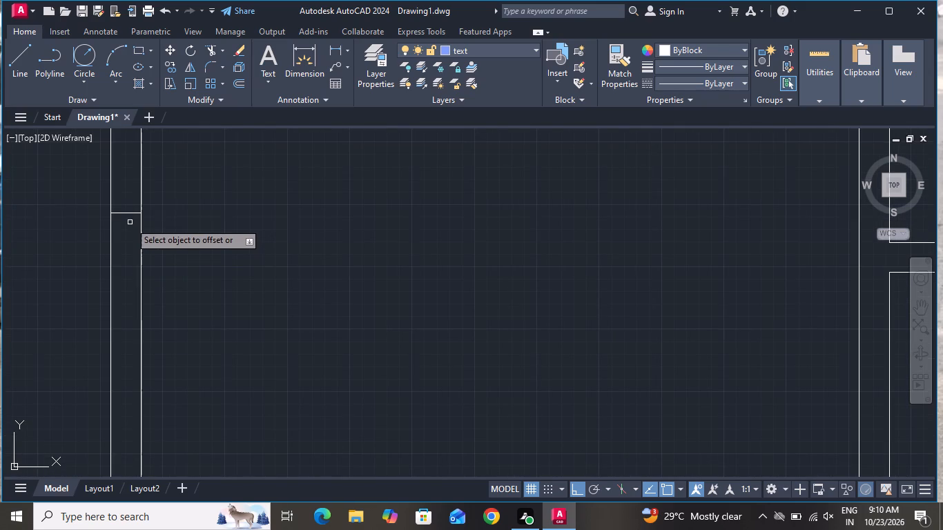
pyautogui.click(130, 213)
pyautogui.click(129, 189)
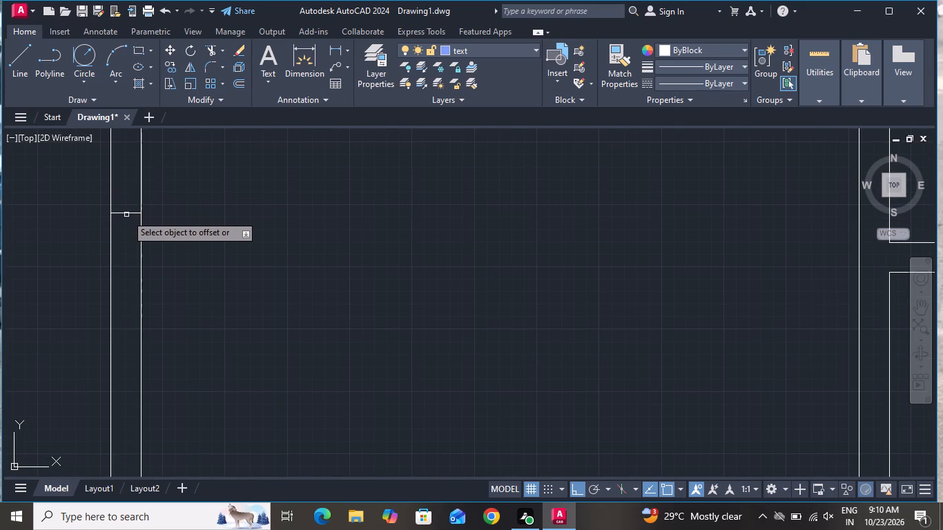
pyautogui.click(126, 213)
pyautogui.click(131, 239)
pyautogui.scroll(-2, 170, 251)
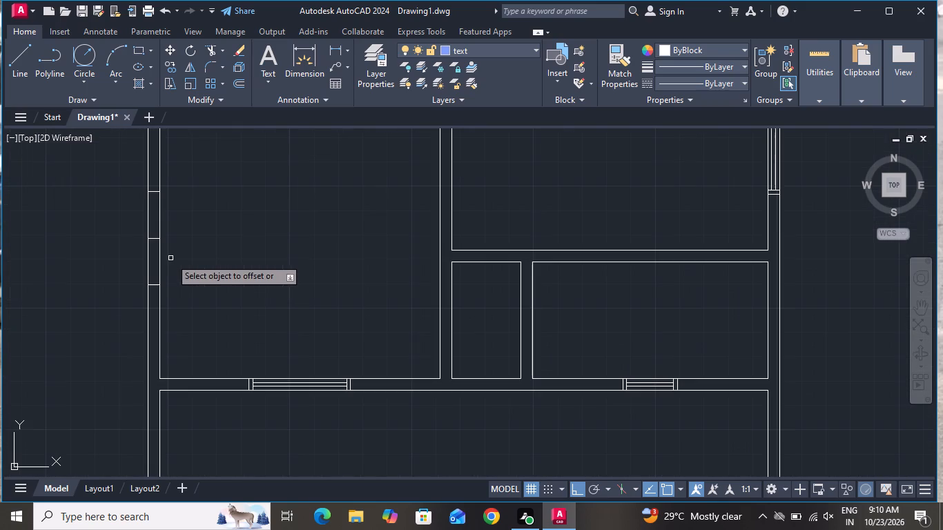
pyautogui.rightClick(174, 230)
pyautogui.click(181, 249)
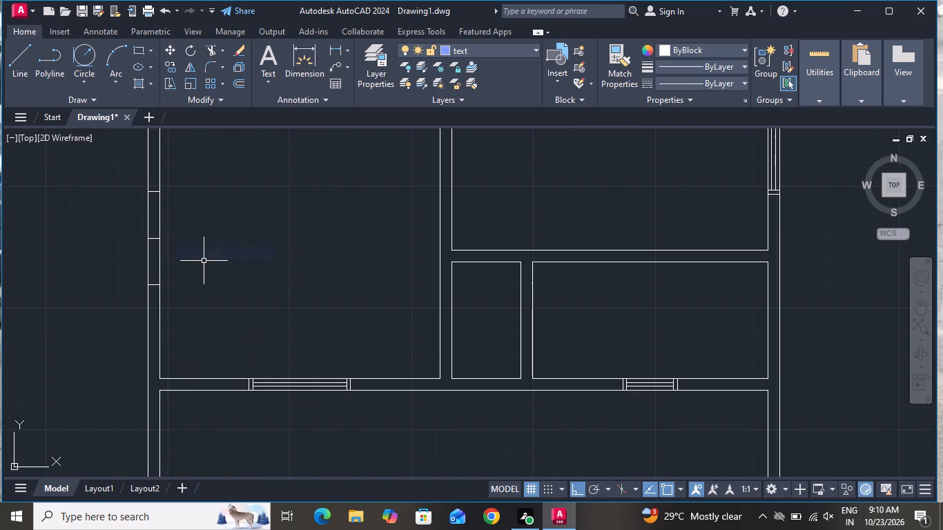
# Offset the left wall opening's upper end line 2" upward and its lower end line 2" downward.
pyautogui.write('o 2')
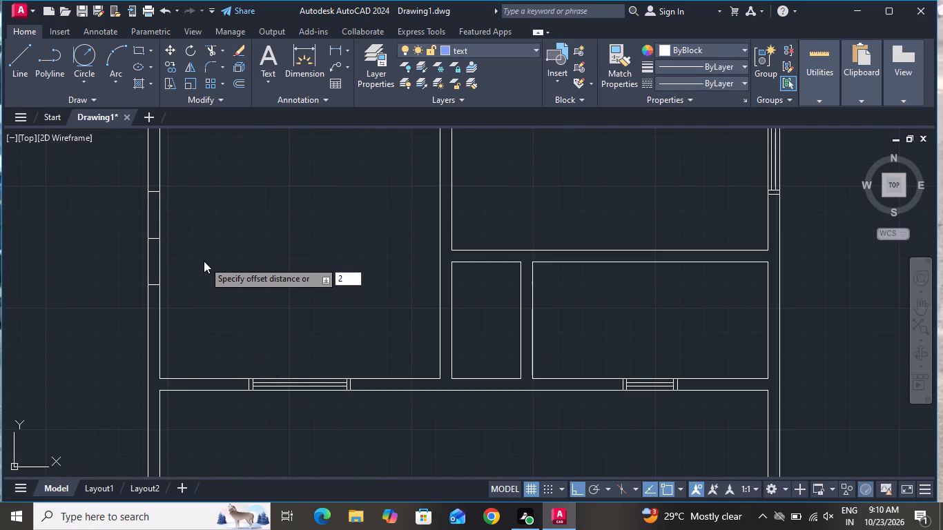
pyautogui.hotkey('shift', '"')
pyautogui.press('Return')
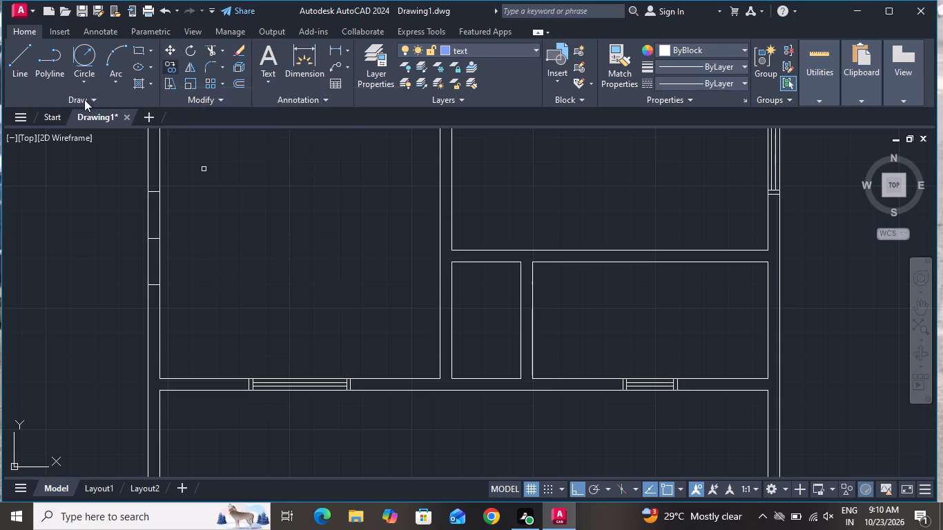
pyautogui.scroll(2, 145, 183)
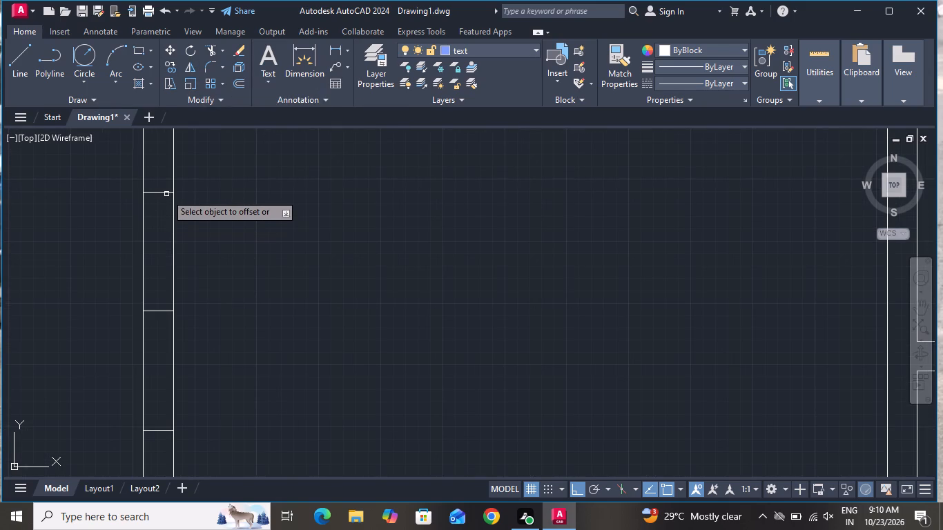
pyautogui.click(166, 194)
pyautogui.click(166, 167)
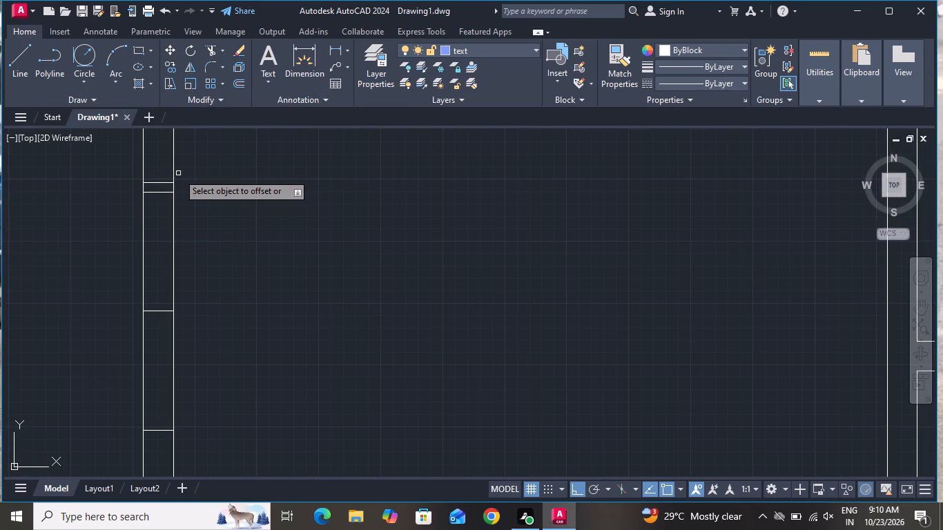
pyautogui.scroll(-1, 217, 179)
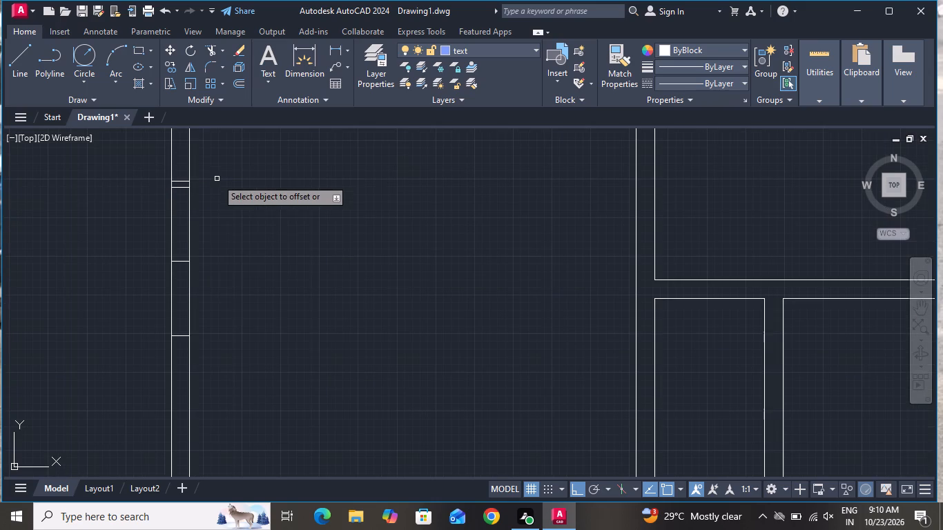
pyautogui.scroll(1, 192, 344)
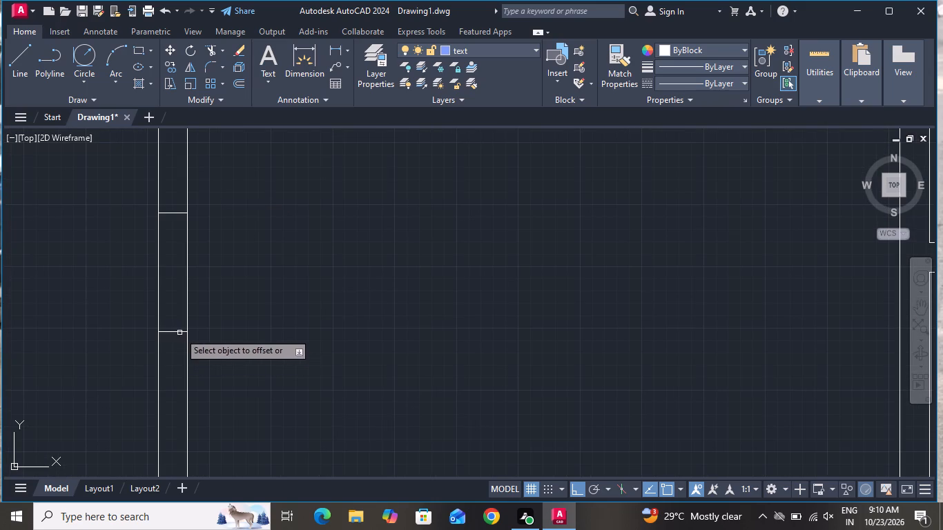
pyautogui.click(179, 333)
pyautogui.click(176, 353)
pyautogui.rightClick(220, 268)
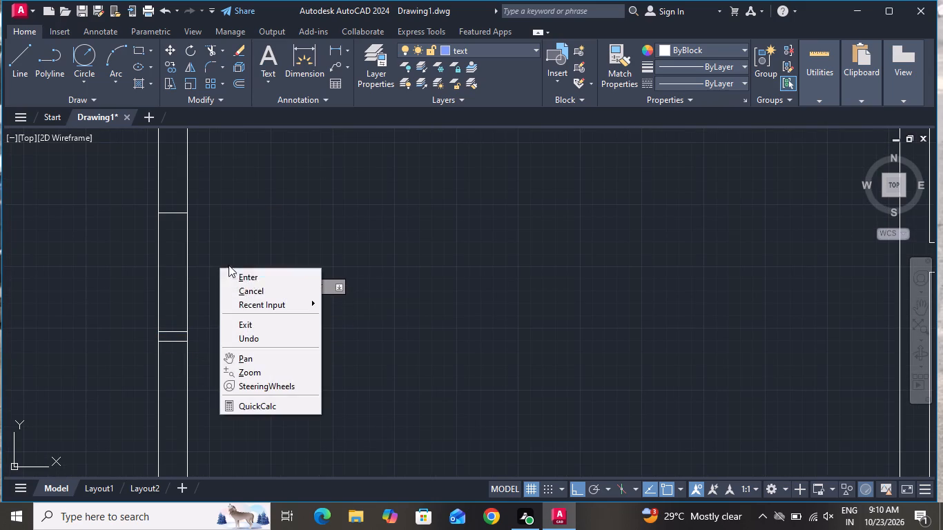
pyautogui.click(237, 293)
# Draw a 4' vertical centre line in the left outer wall's opening, joining the midpoints of its two inner end lines.
pyautogui.click(14, 60)
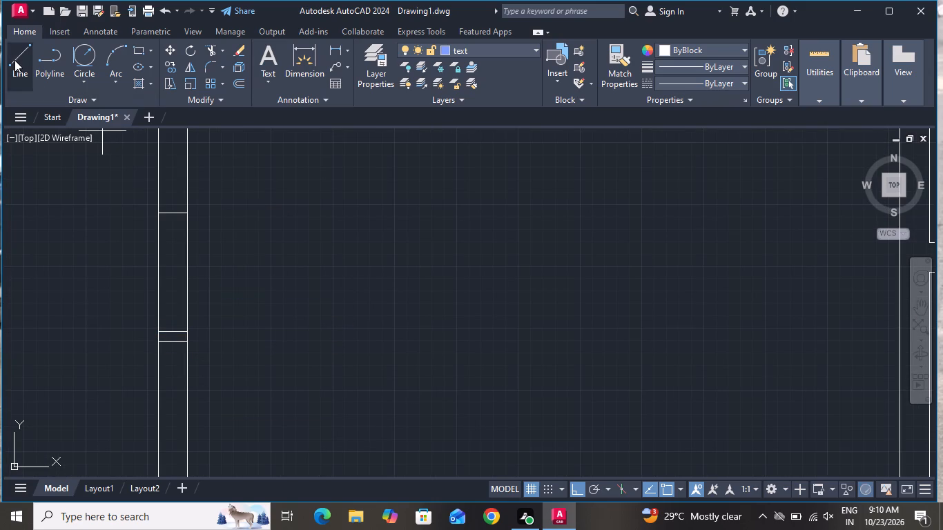
pyautogui.scroll(-3, 130, 182)
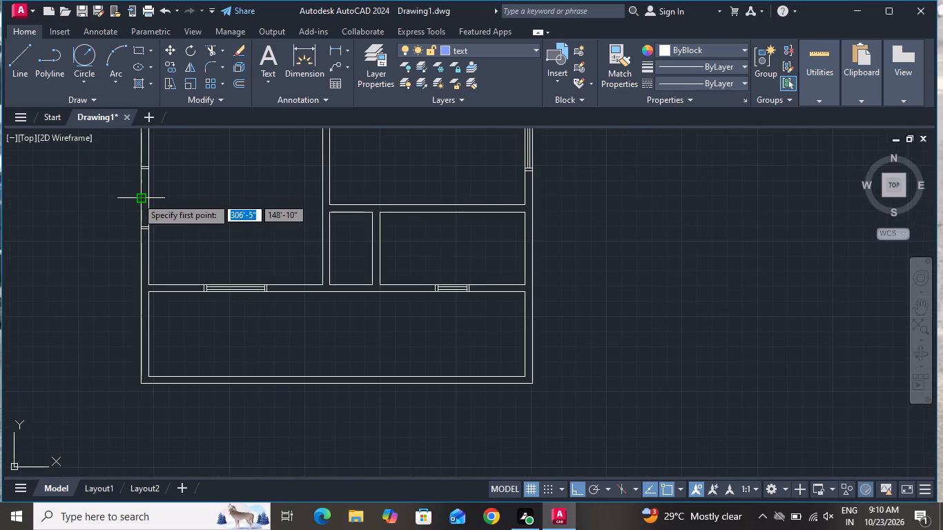
pyautogui.scroll(3, 146, 160)
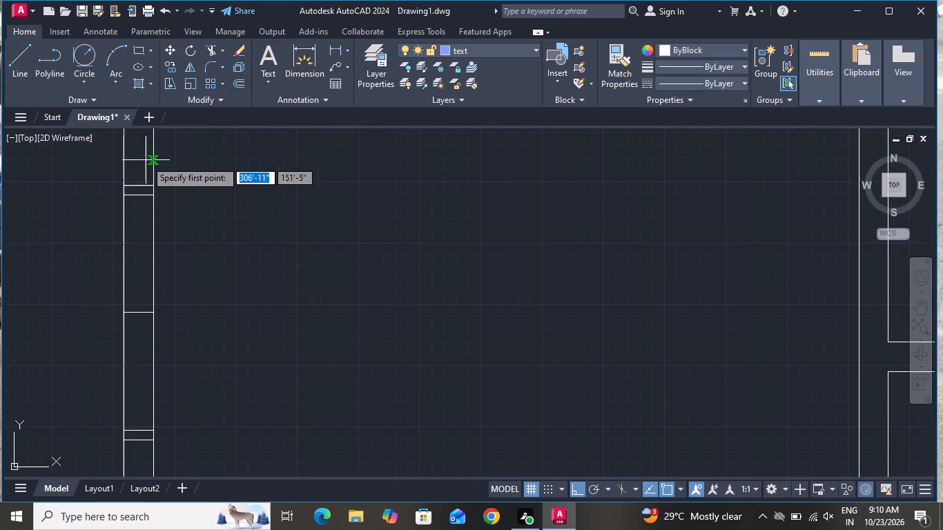
pyautogui.click(137, 196)
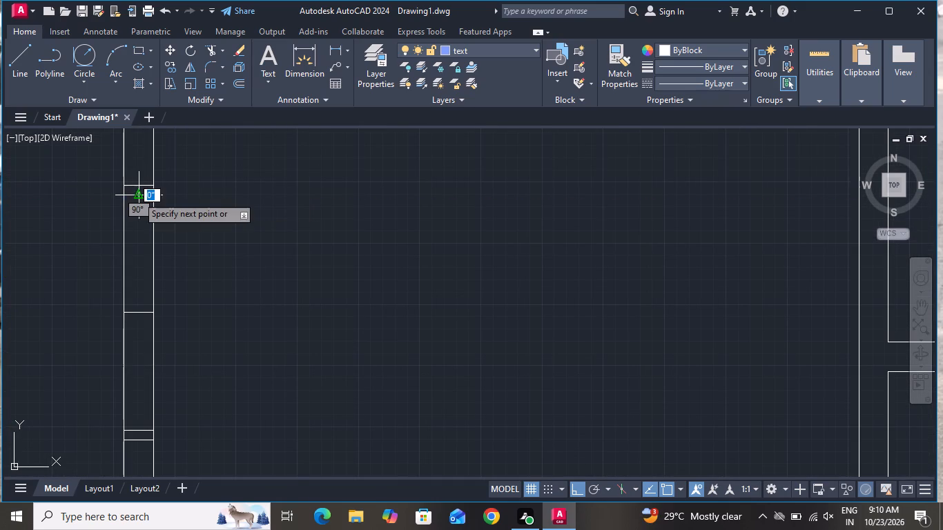
pyautogui.scroll(-1, 137, 205)
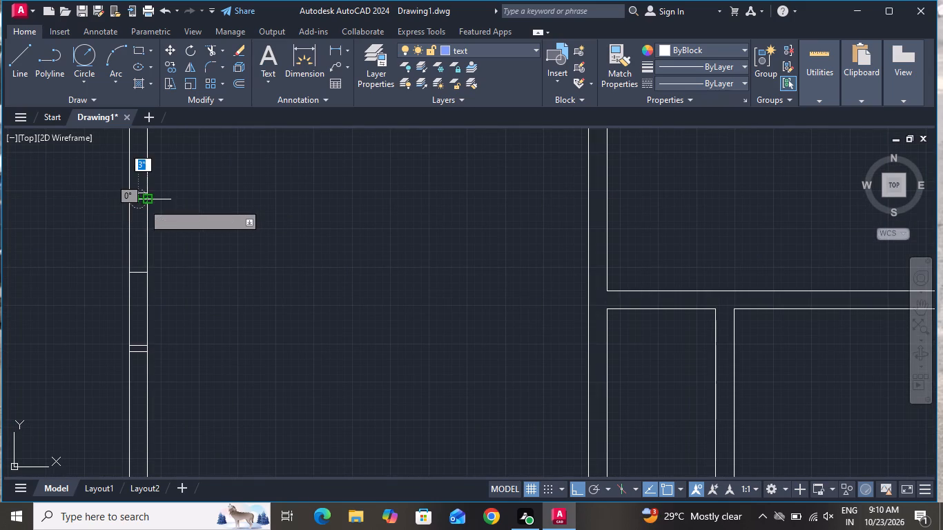
pyautogui.scroll(3, 137, 269)
pyautogui.scroll(-1, 121, 310)
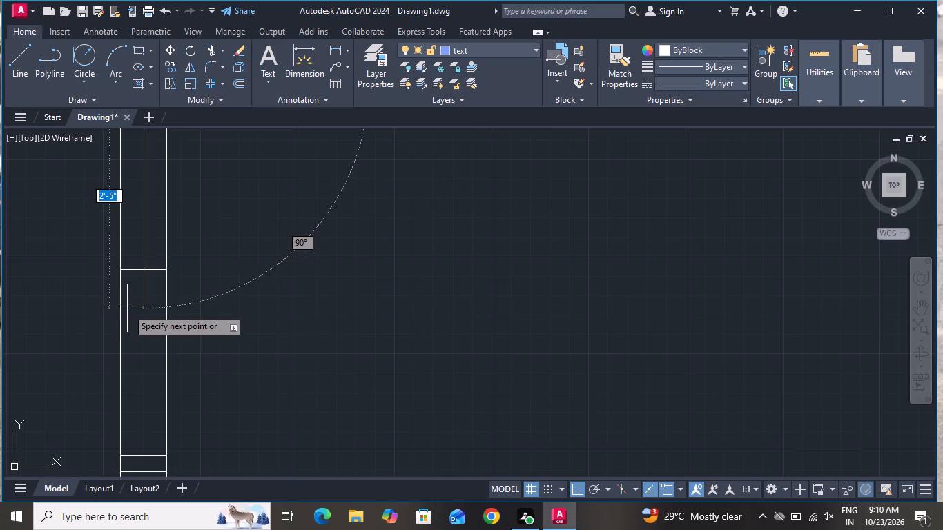
pyautogui.scroll(-1, 127, 308)
pyautogui.scroll(1, 130, 369)
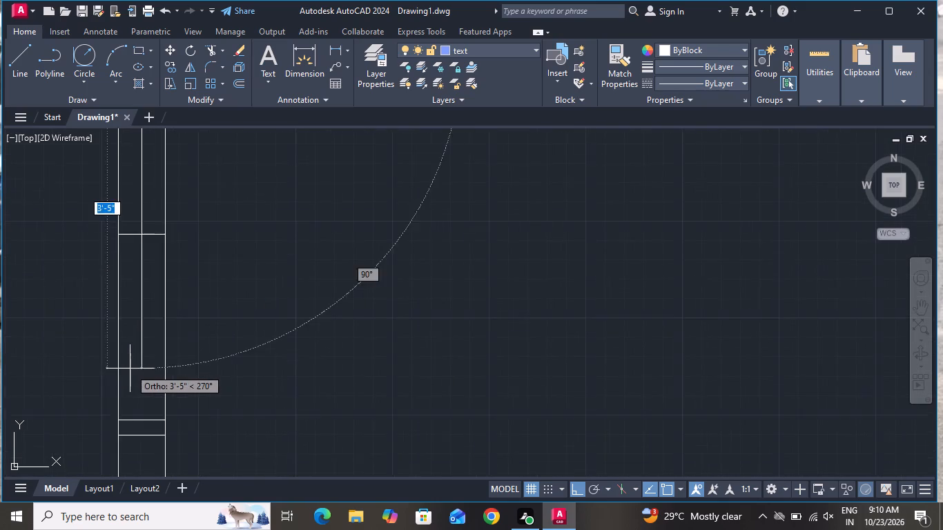
pyautogui.scroll(2, 130, 369)
pyautogui.scroll(-4, 130, 368)
pyautogui.scroll(4, 135, 389)
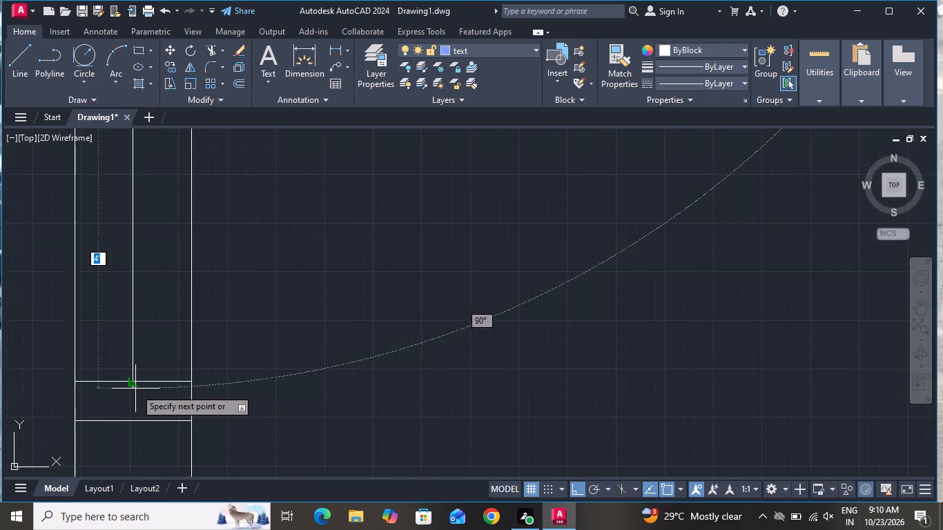
pyautogui.click(133, 380)
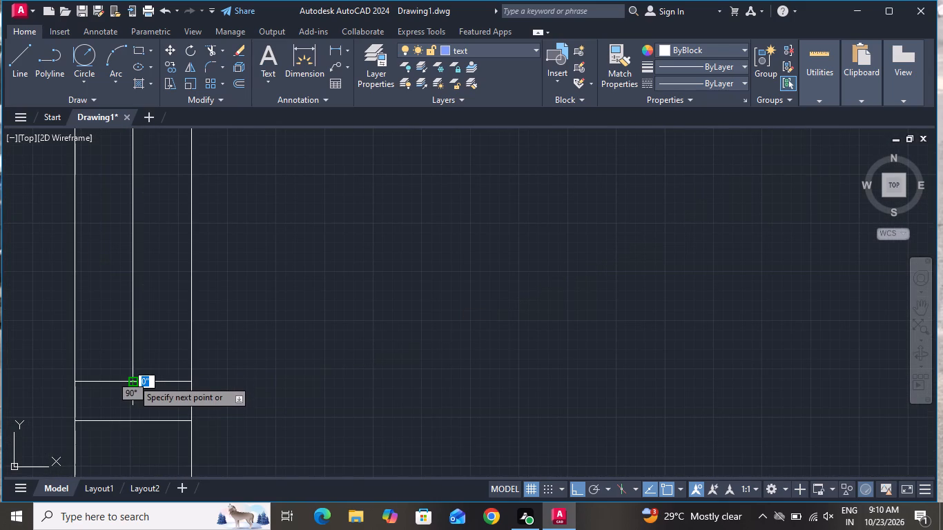
pyautogui.rightClick(133, 380)
pyautogui.click(162, 248)
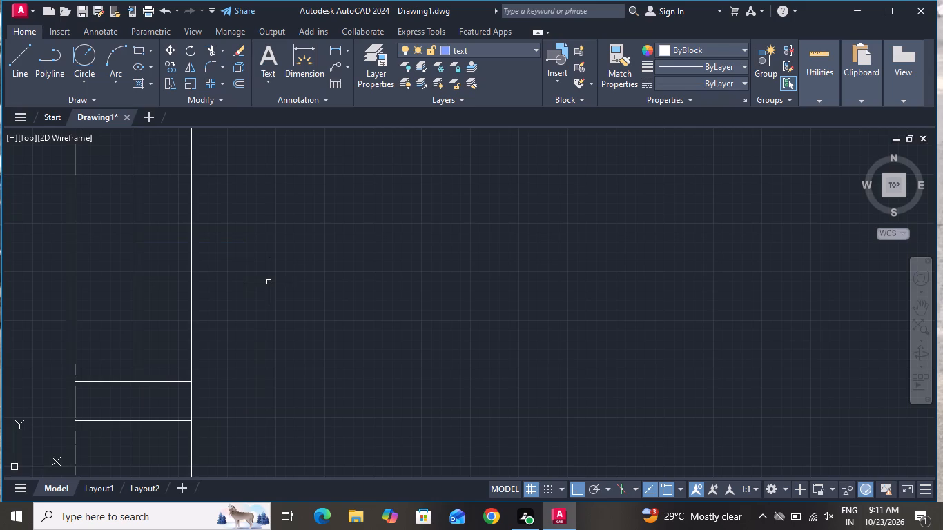
# Offset the left wall opening's vertical centre line by 1" to both sides.
pyautogui.scroll(-2, 269, 282)
pyautogui.write('o 1')
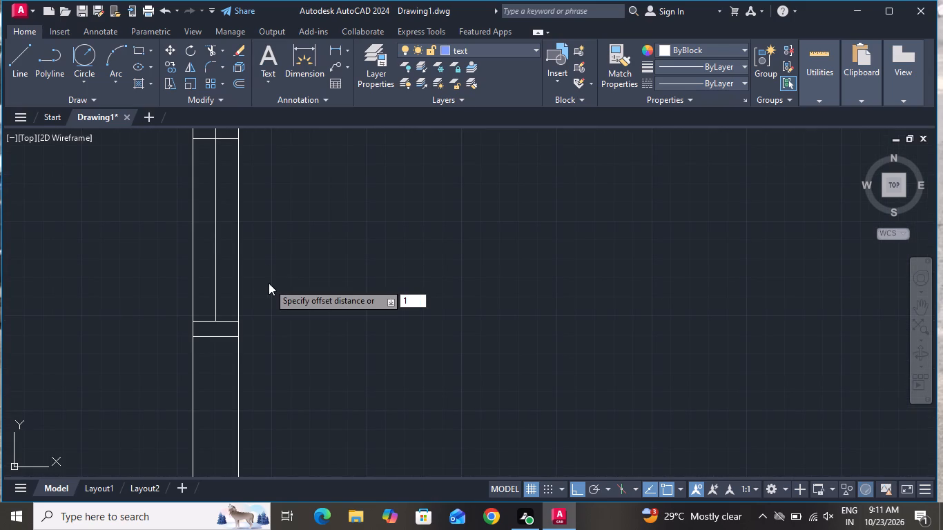
pyautogui.hotkey('shift', '"')
pyautogui.press('Return')
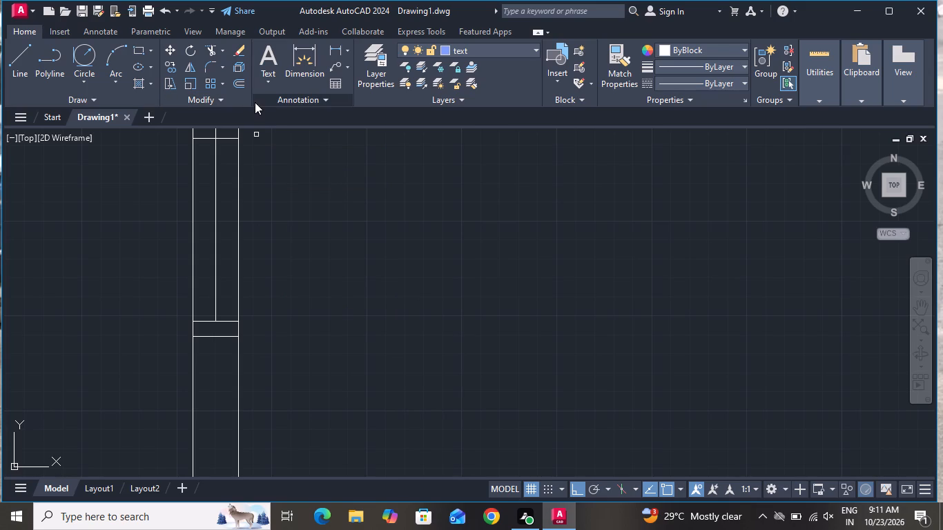
pyautogui.scroll(1, 215, 171)
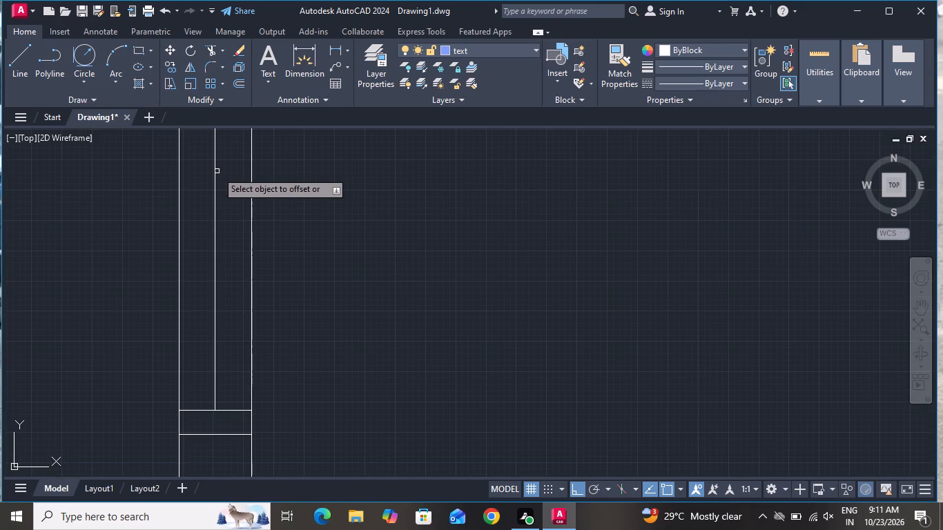
pyautogui.click(217, 171)
pyautogui.click(215, 173)
pyautogui.click(177, 171)
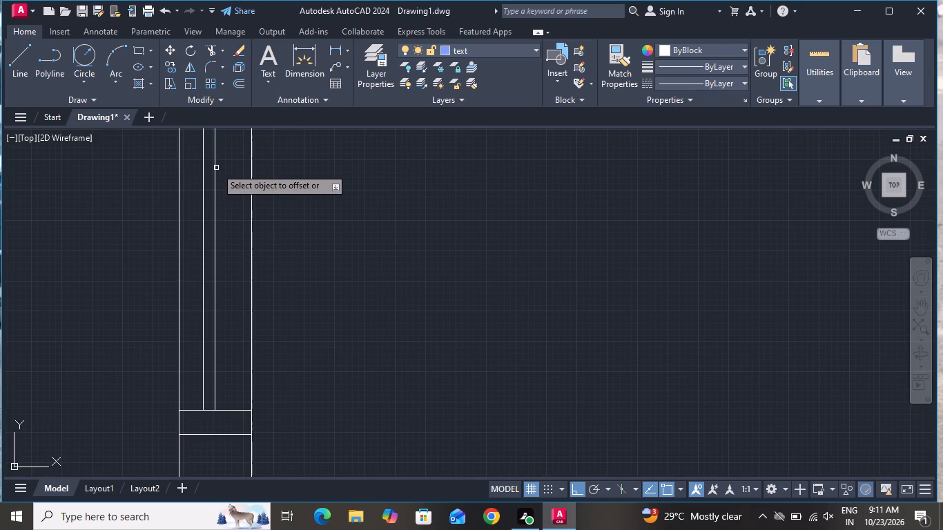
pyautogui.click(216, 168)
pyautogui.click(227, 167)
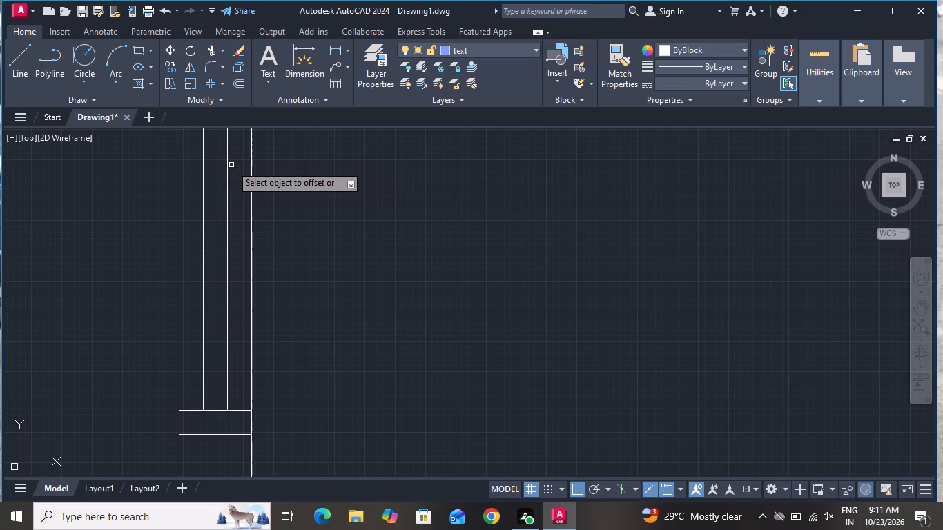
pyautogui.rightClick(231, 165)
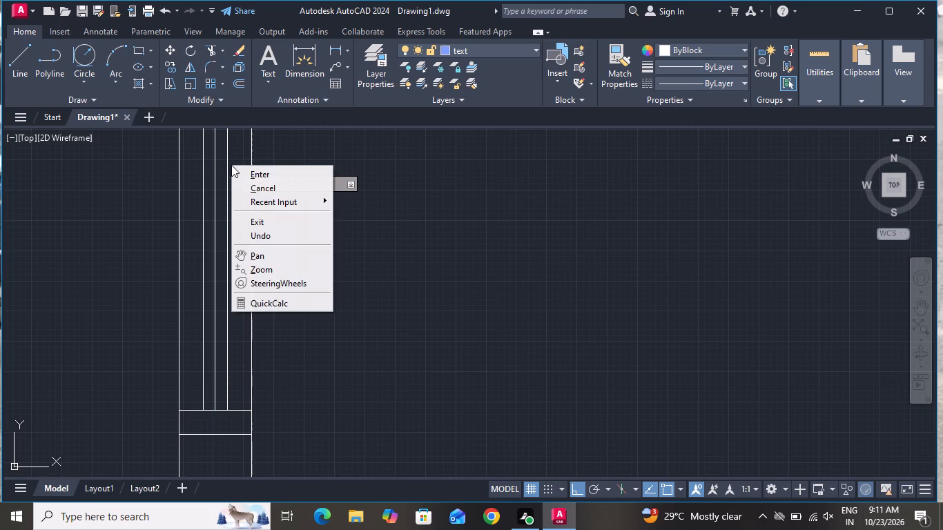
pyautogui.click(239, 184)
# Delete the original vertical centre line and the middle horizontal line of the left outer wall's opening.
pyautogui.scroll(-3, 239, 224)
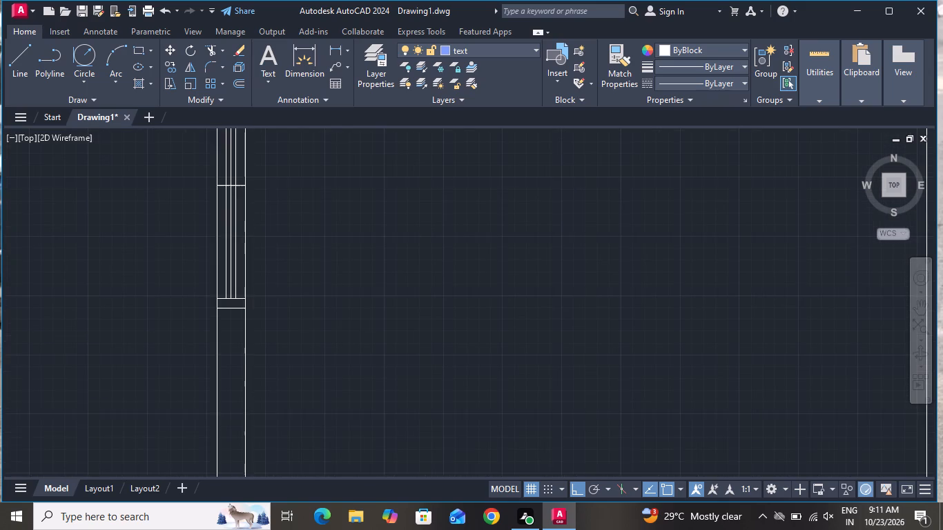
pyautogui.scroll(3, 233, 186)
pyautogui.scroll(1, 226, 255)
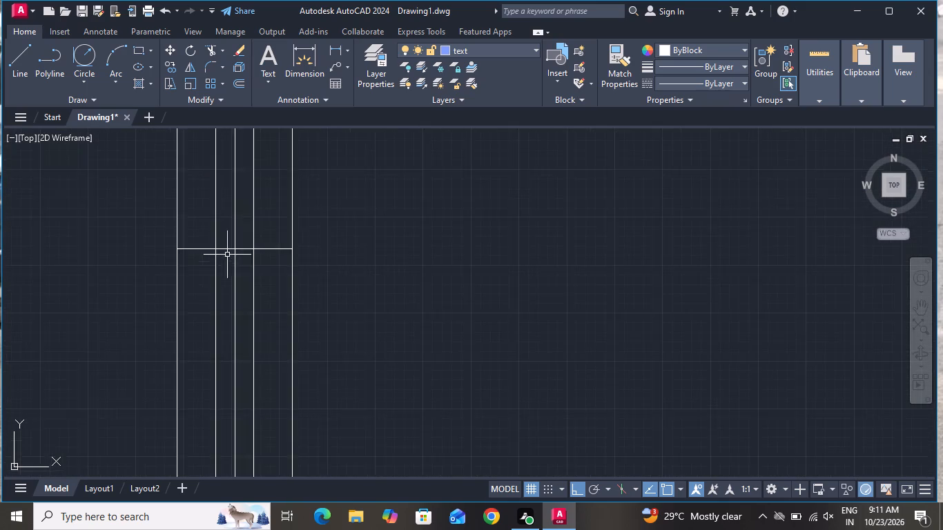
pyautogui.scroll(2, 227, 255)
pyautogui.click(257, 210)
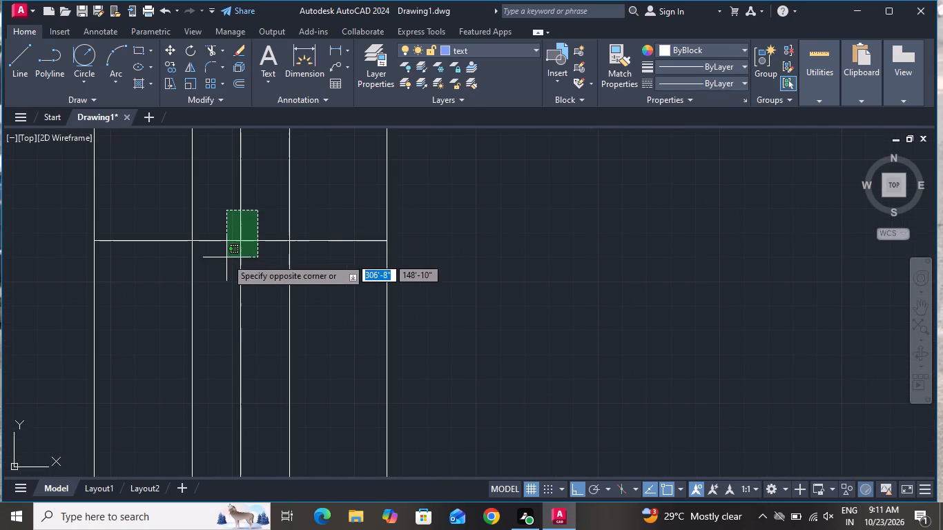
pyautogui.click(224, 258)
pyautogui.press('Delete')
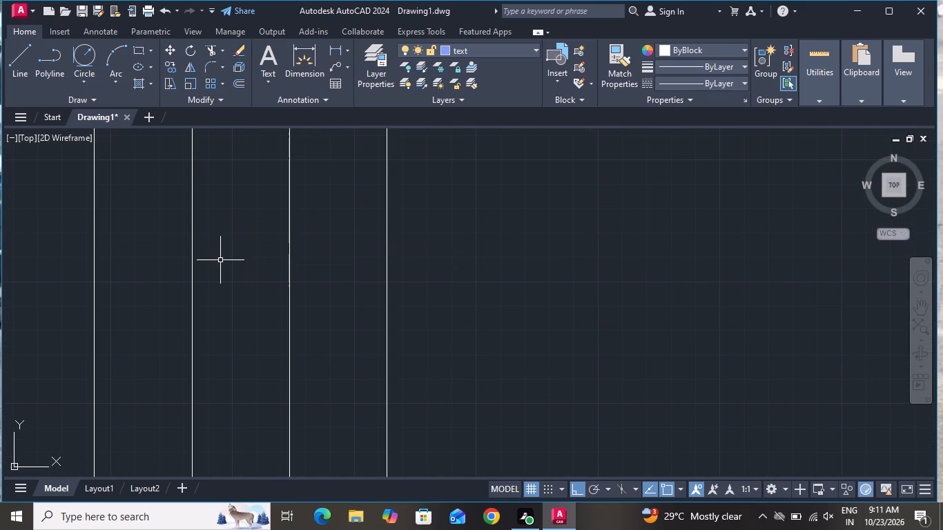
# Draw an L-shaped line in the top-left room, about 5' up from the lower window's midpoint and across to the room's right wall.
pyautogui.scroll(1, 220, 260)
pyautogui.scroll(-5, 220, 260)
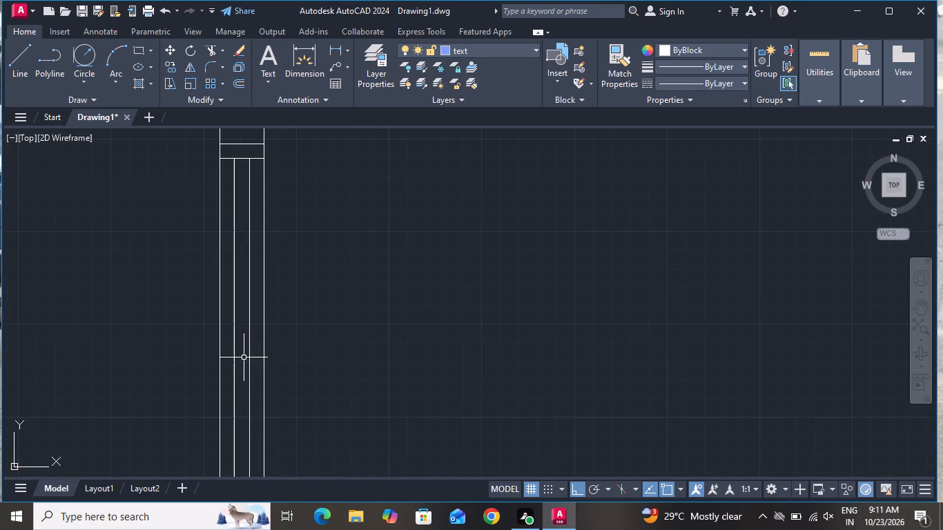
pyautogui.scroll(-4, 252, 349)
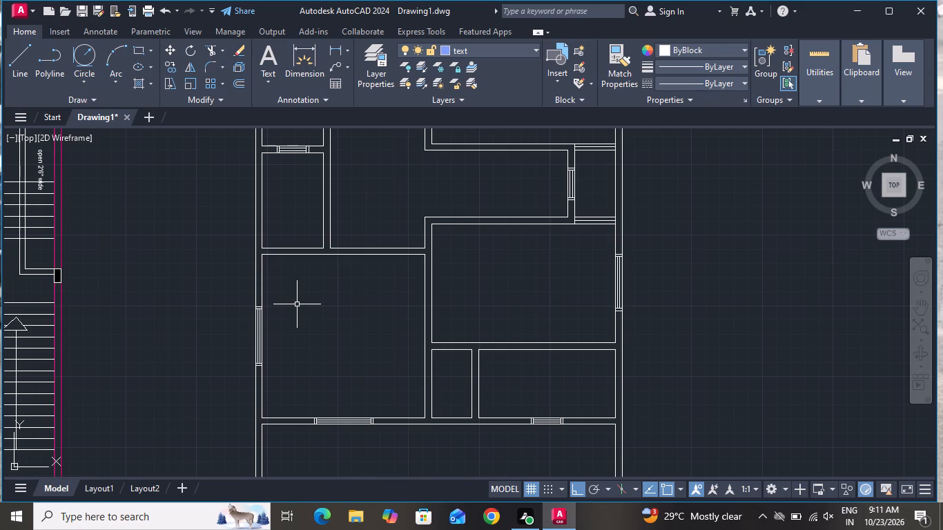
pyautogui.scroll(-3, 302, 291)
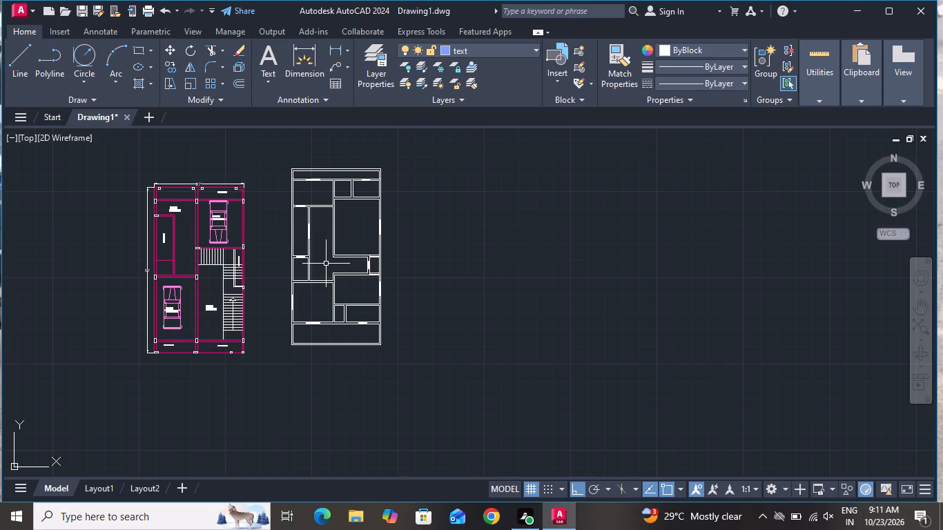
pyautogui.scroll(2, 309, 153)
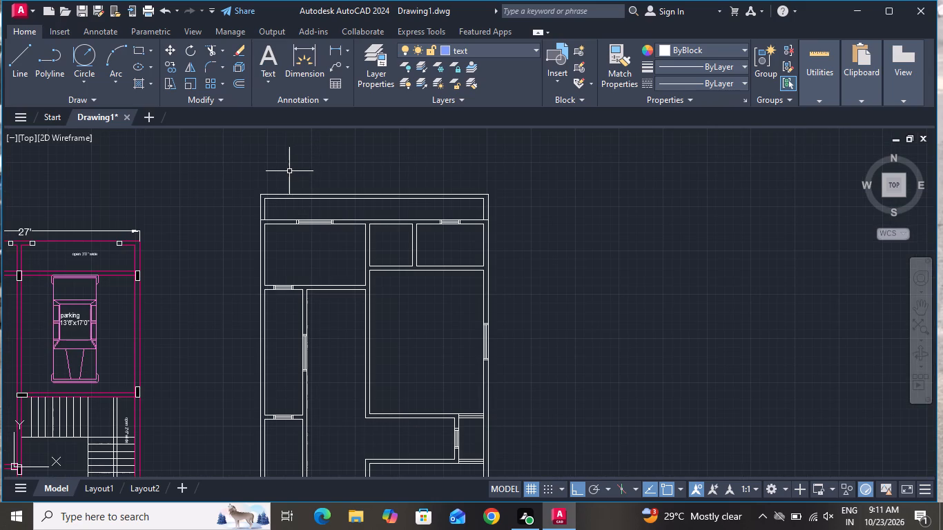
pyautogui.click(19, 51)
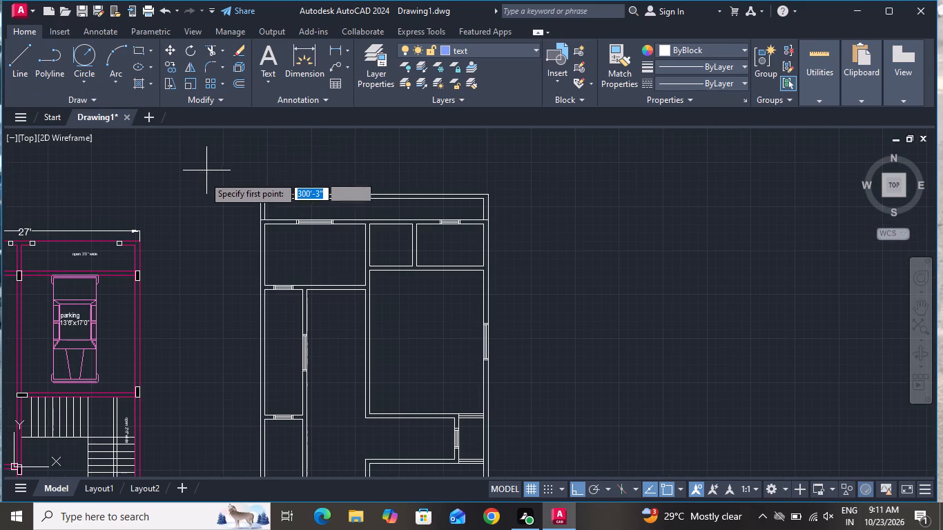
pyautogui.scroll(1, 204, 229)
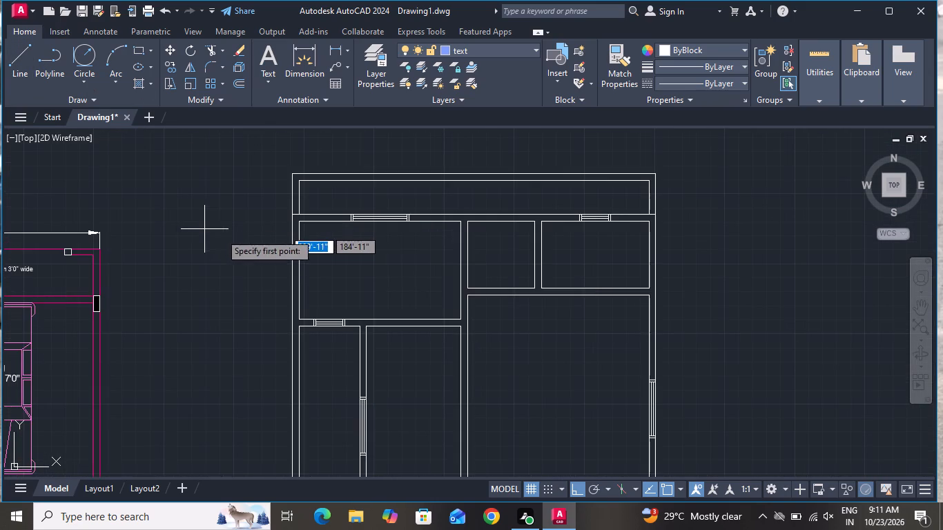
pyautogui.scroll(3, 358, 306)
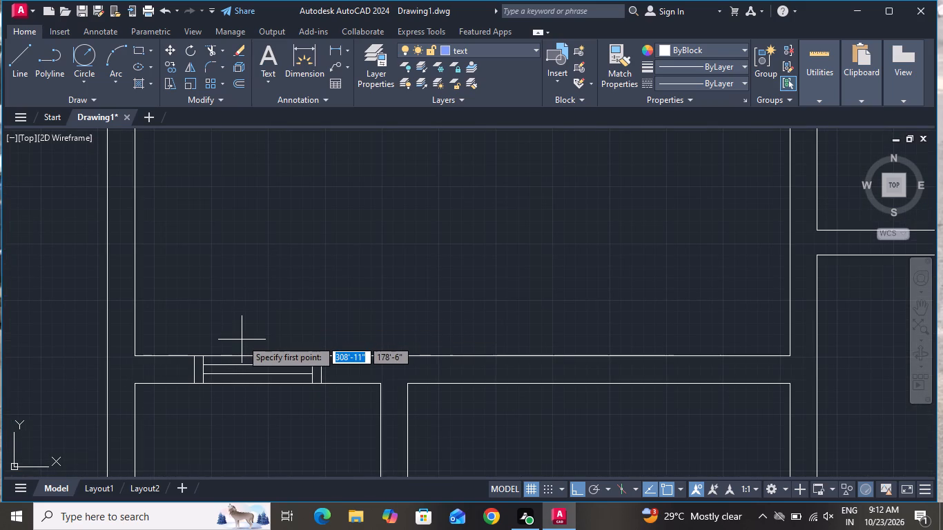
pyautogui.scroll(-2, 242, 340)
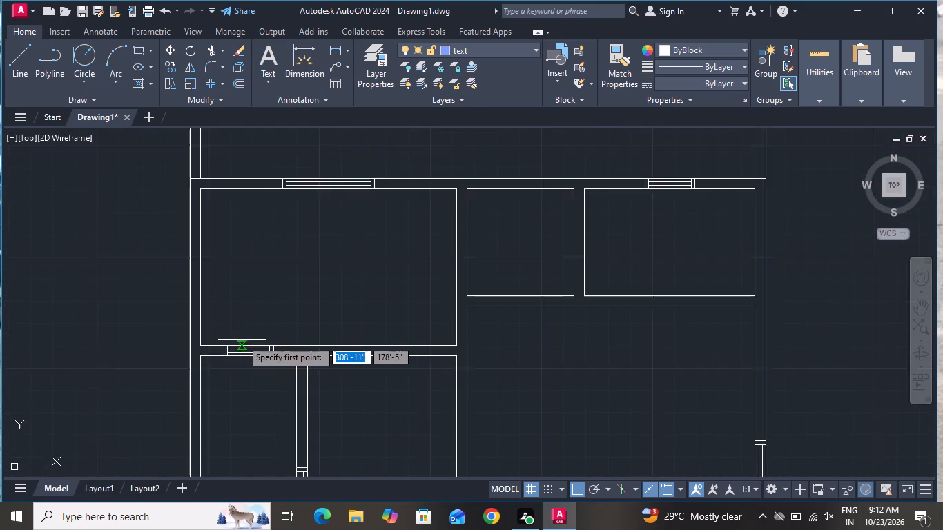
pyautogui.scroll(-1, 242, 340)
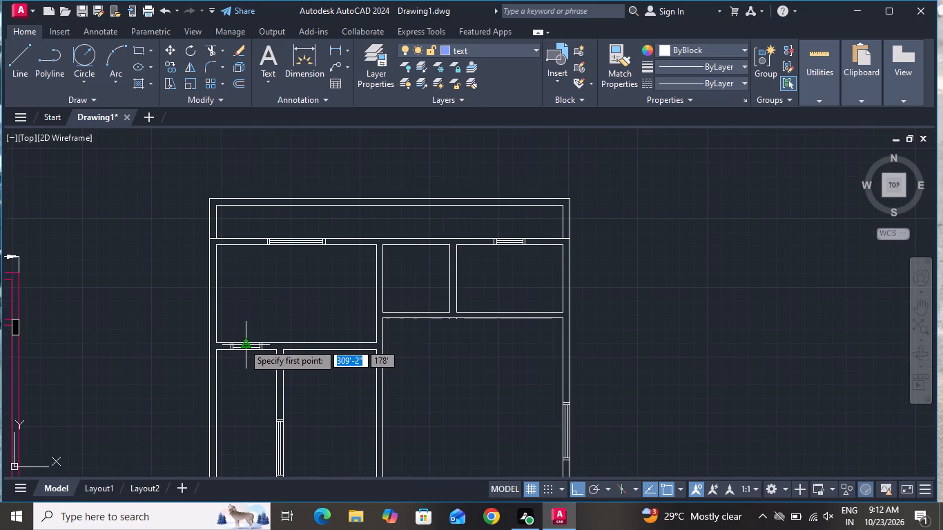
pyautogui.scroll(4, 243, 343)
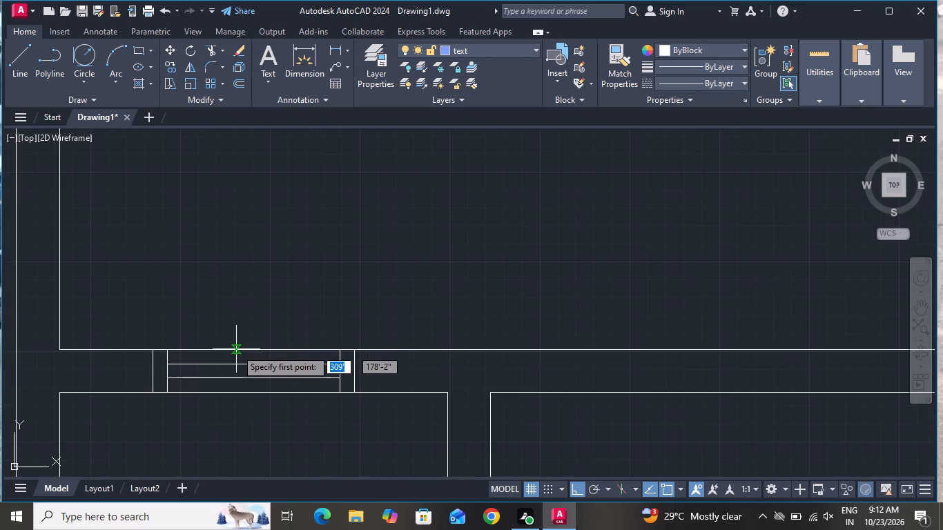
pyautogui.click(236, 349)
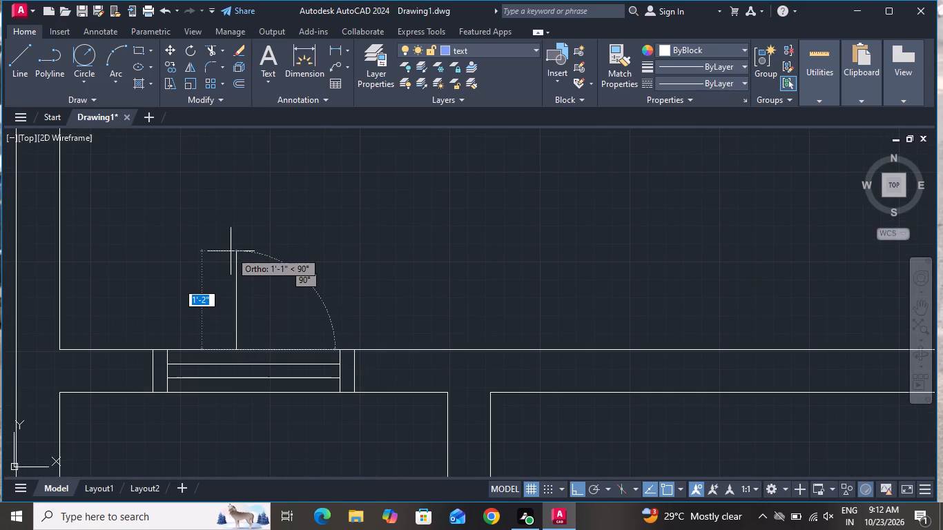
pyautogui.scroll(-4, 231, 251)
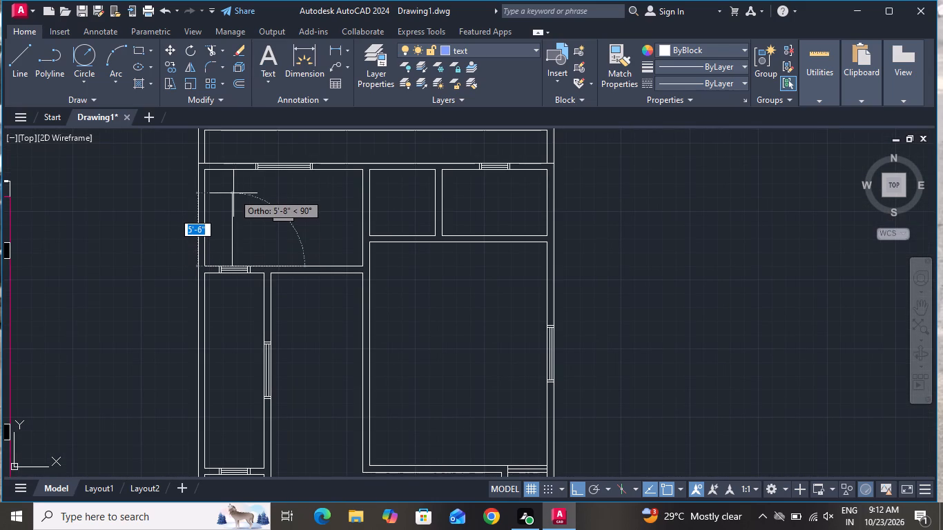
pyautogui.click(232, 199)
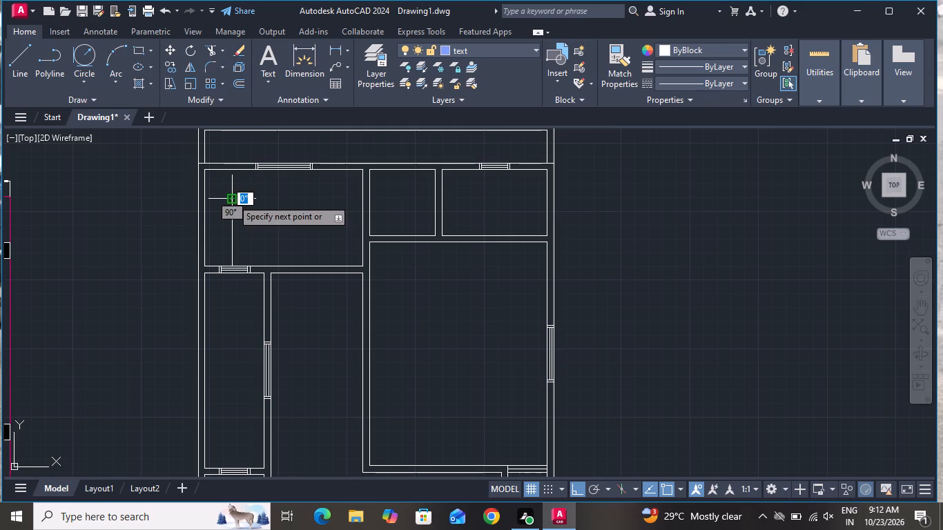
pyautogui.click(361, 202)
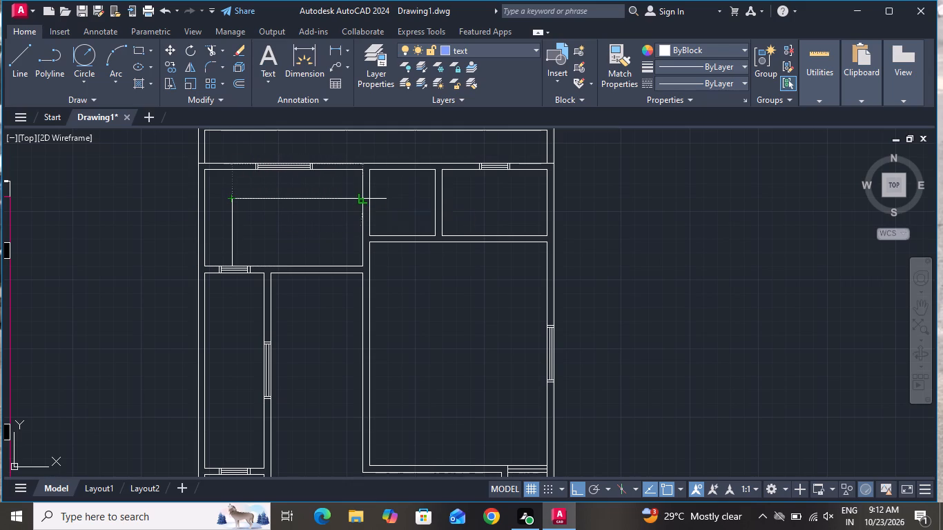
pyautogui.rightClick(361, 202)
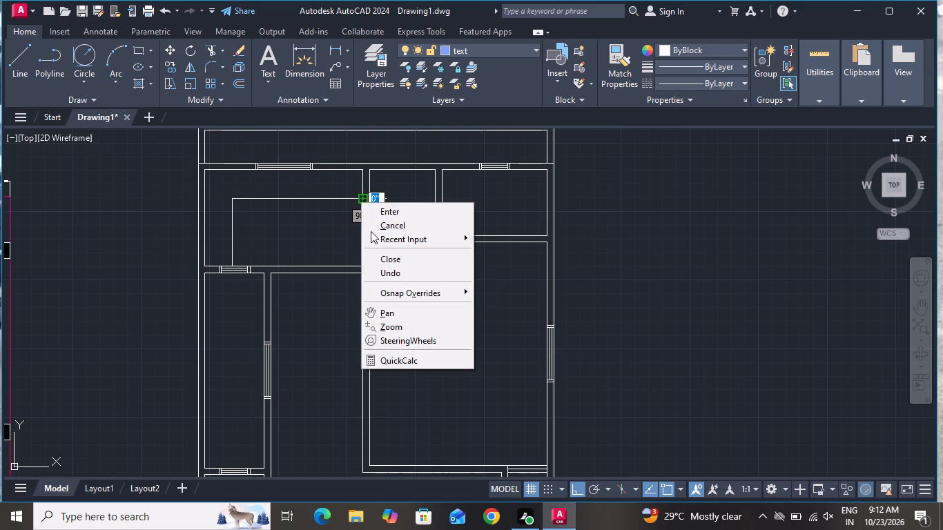
pyautogui.click(371, 231)
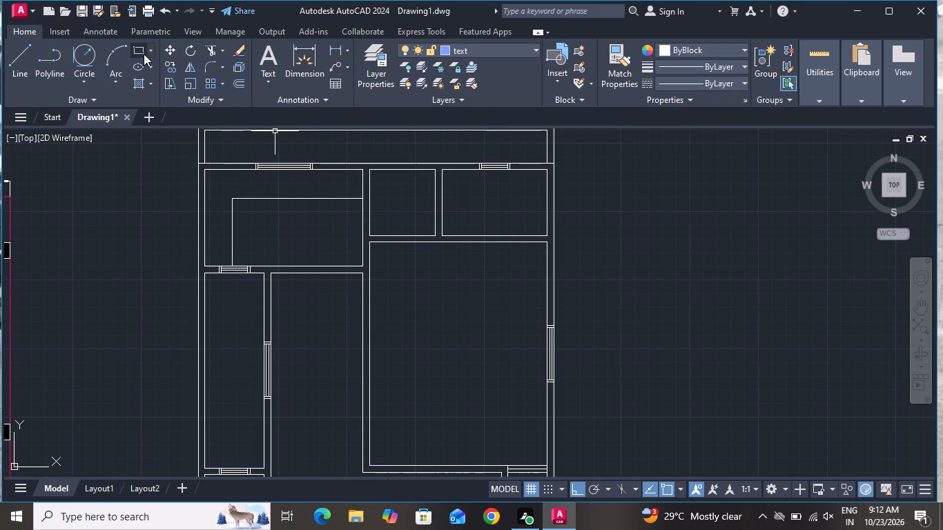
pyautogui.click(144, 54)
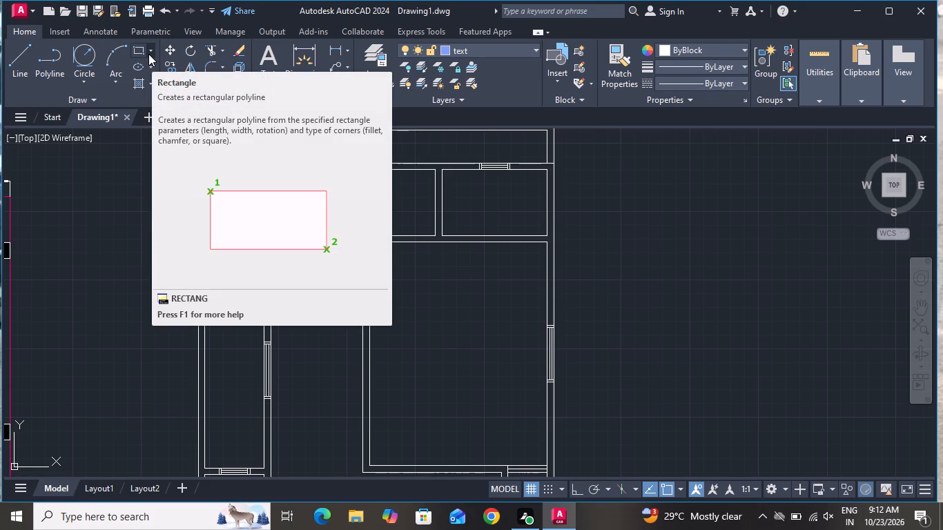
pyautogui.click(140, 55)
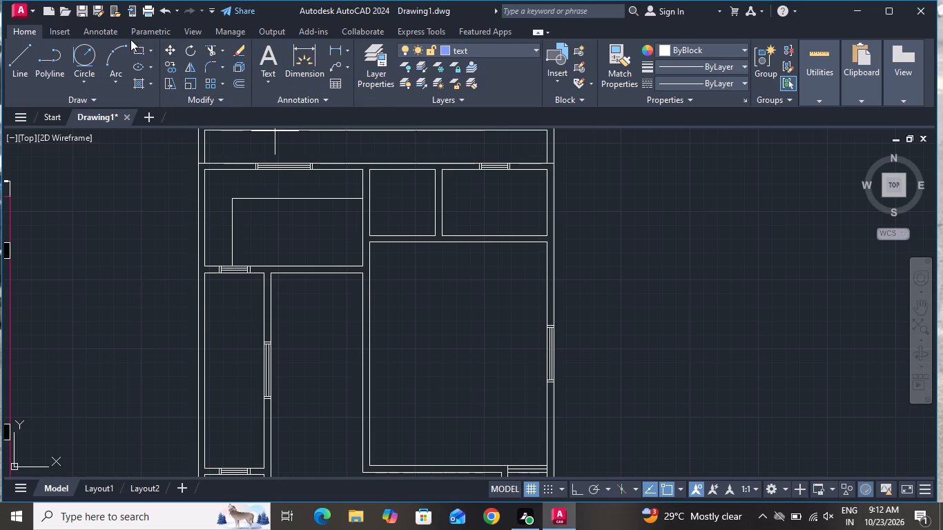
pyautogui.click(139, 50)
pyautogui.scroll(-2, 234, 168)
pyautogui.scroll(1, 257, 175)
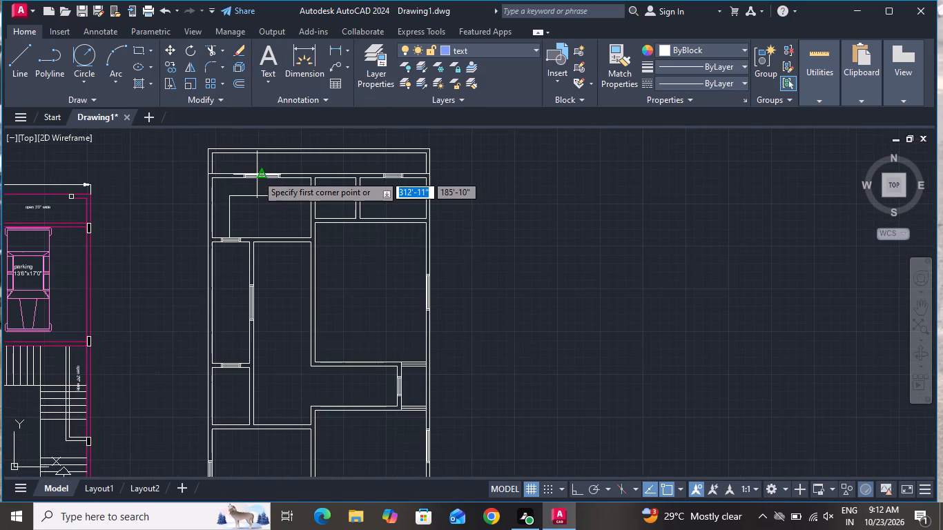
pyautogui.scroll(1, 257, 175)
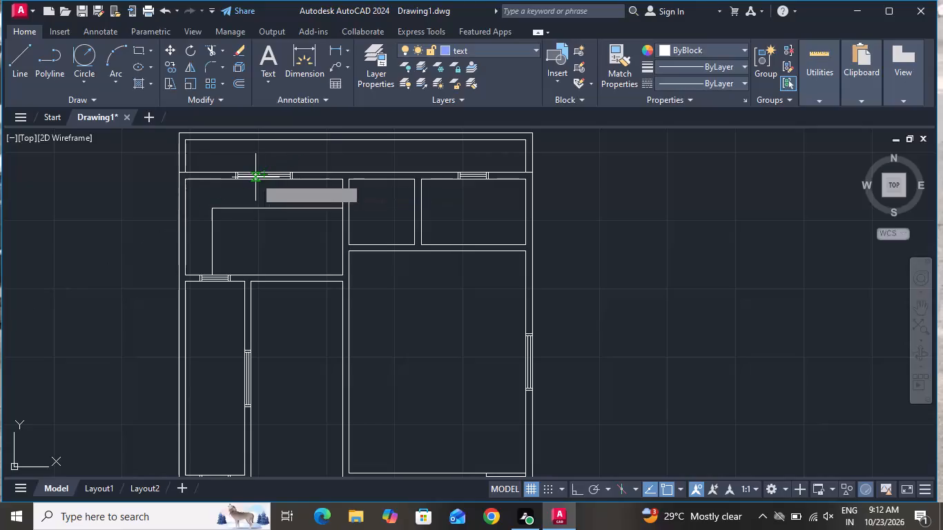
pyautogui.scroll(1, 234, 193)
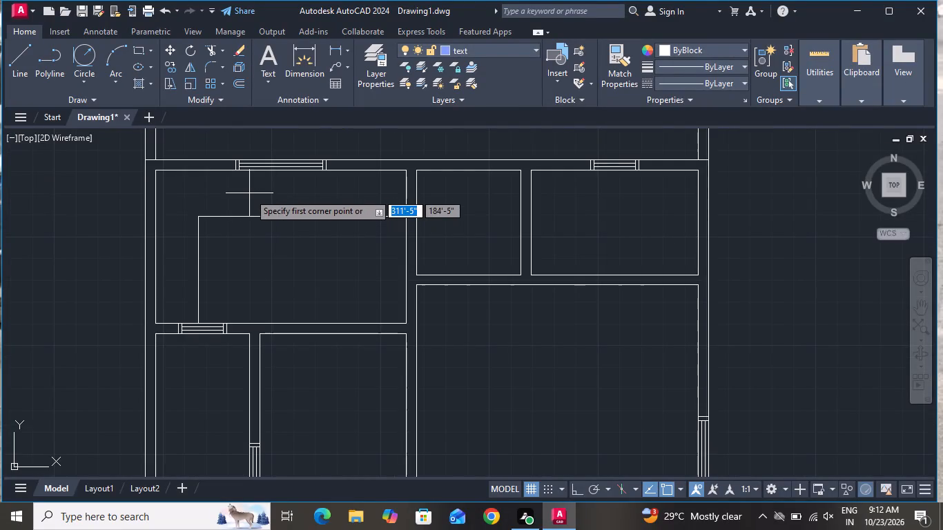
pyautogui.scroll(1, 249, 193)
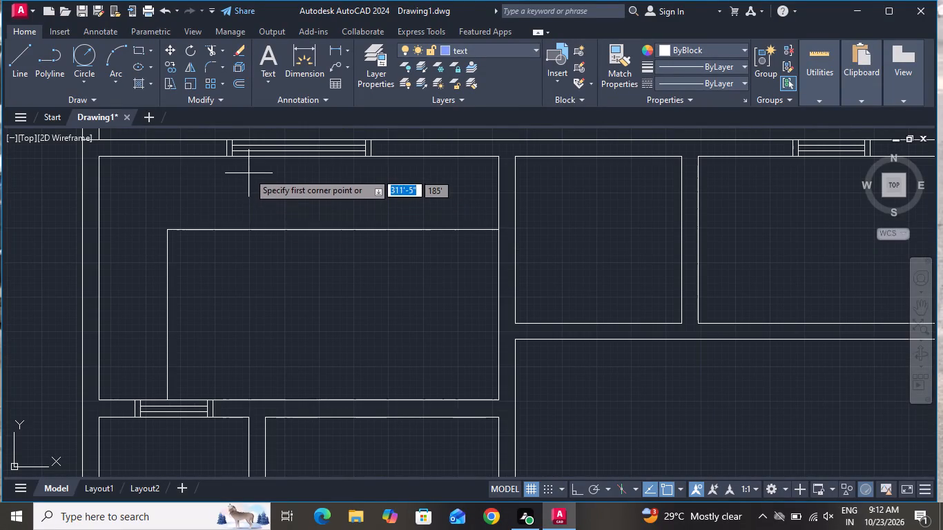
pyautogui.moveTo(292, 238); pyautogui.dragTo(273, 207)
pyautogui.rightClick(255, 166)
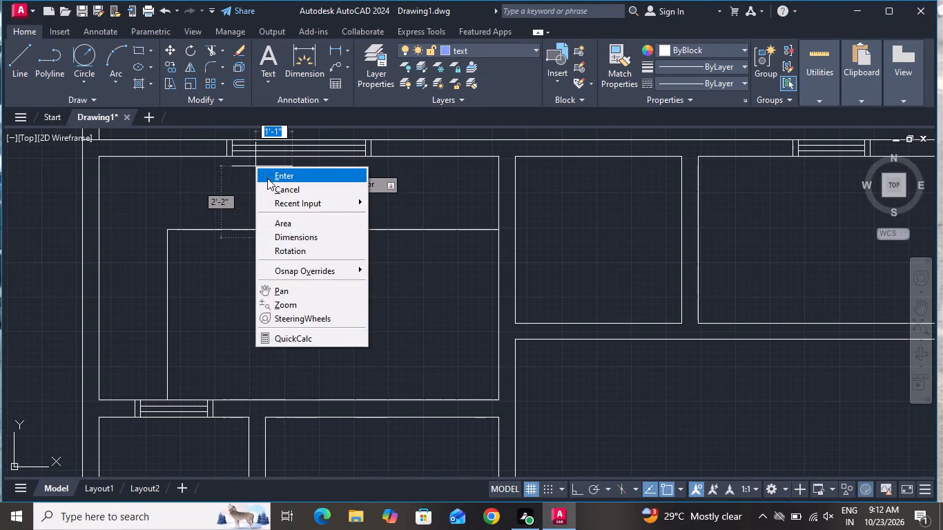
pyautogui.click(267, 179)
# Draw a rectangle about 2'-8" by 1'-5" below the top-left room's upper window, above the L-shaped line.
pyautogui.click(137, 50)
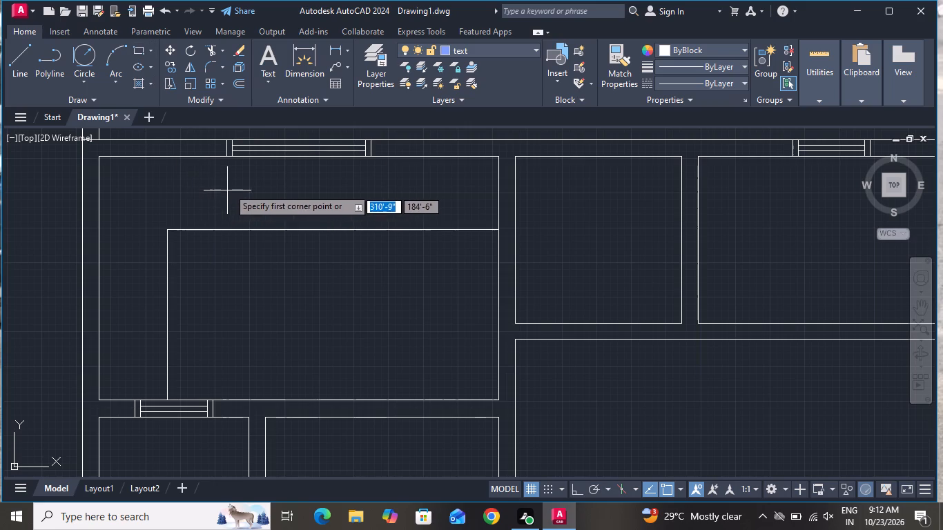
pyautogui.scroll(1, 255, 179)
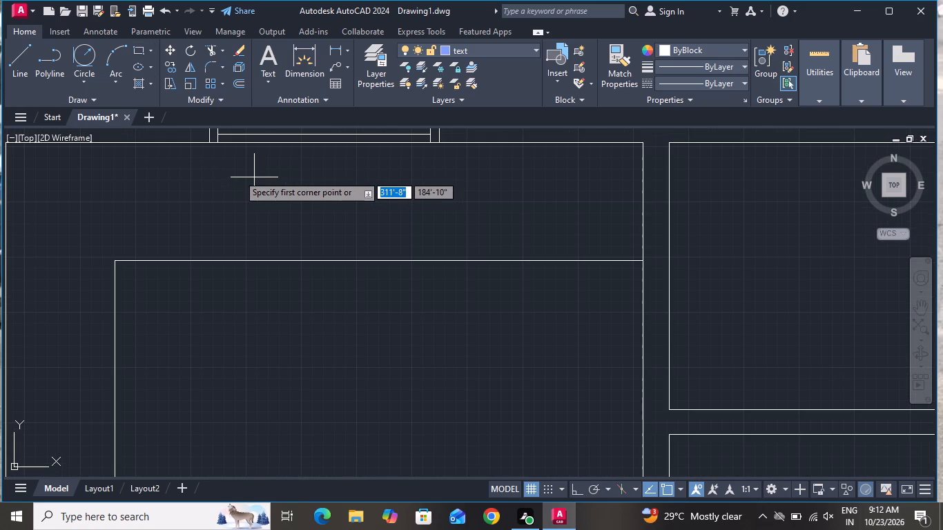
pyautogui.click(234, 169)
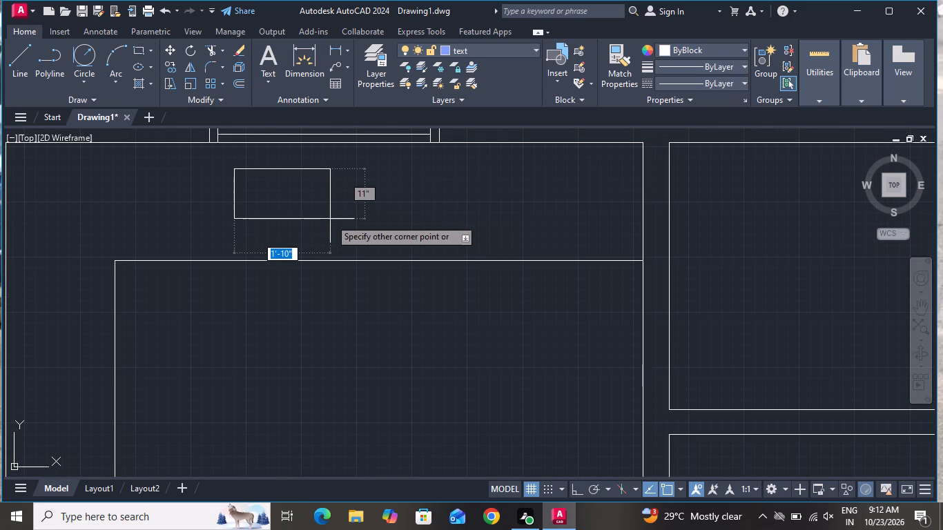
pyautogui.click(375, 244)
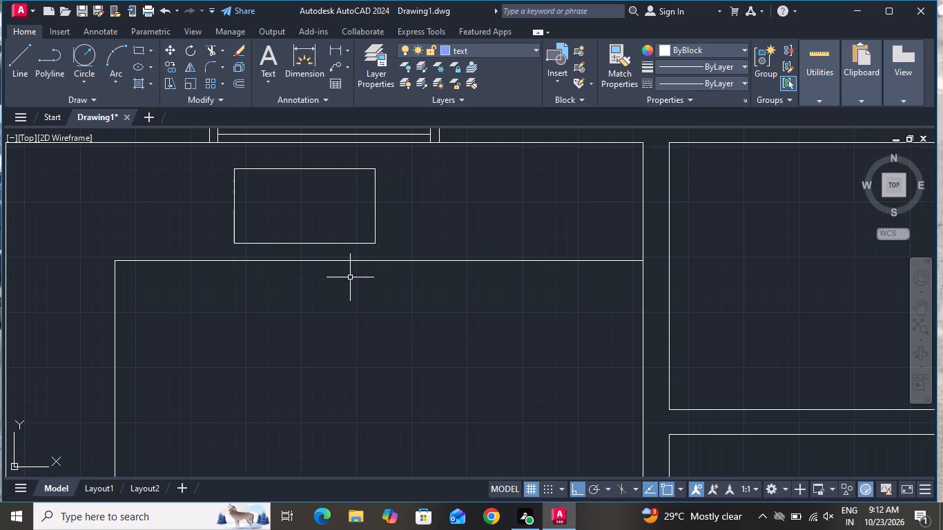
# Offset the small rectangle below the upper window outward by 1".
pyautogui.write('o 1')
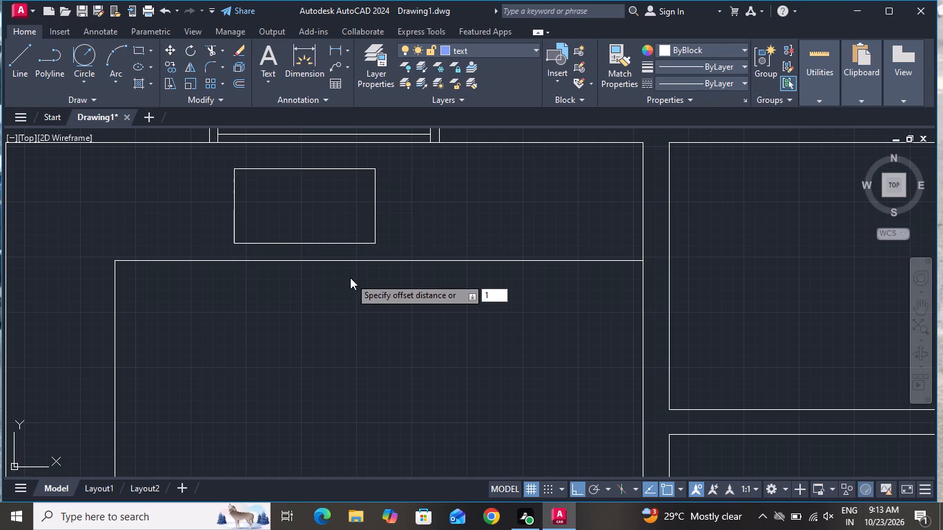
pyautogui.hotkey('shift', '"')
pyautogui.press('Return')
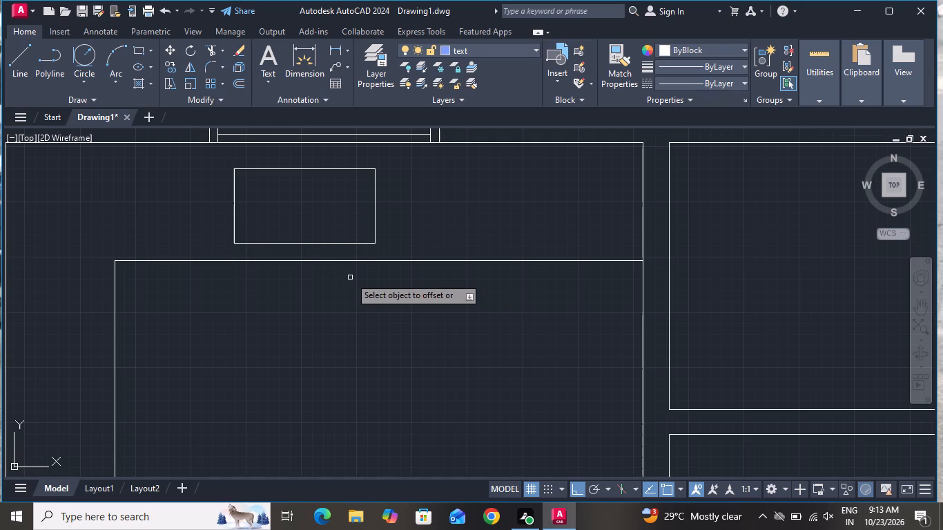
pyautogui.click(290, 170)
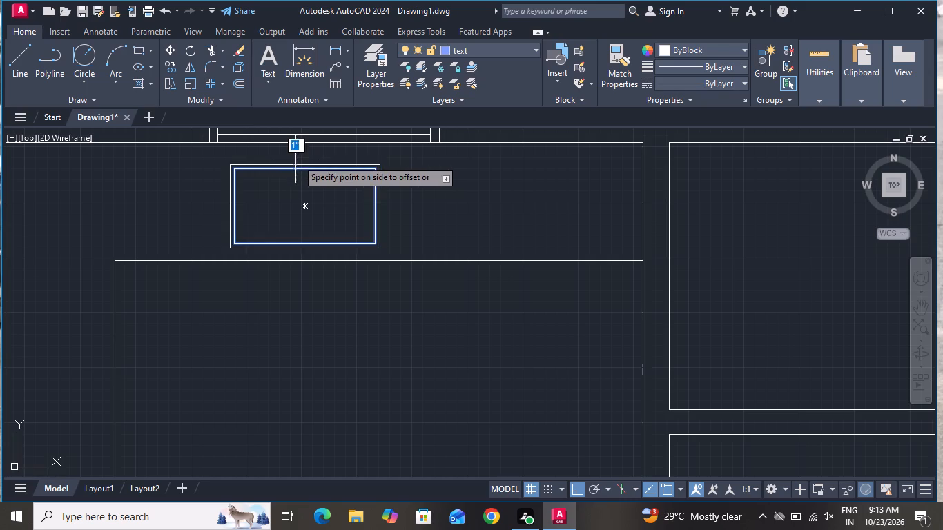
pyautogui.click(298, 159)
pyautogui.rightClick(311, 161)
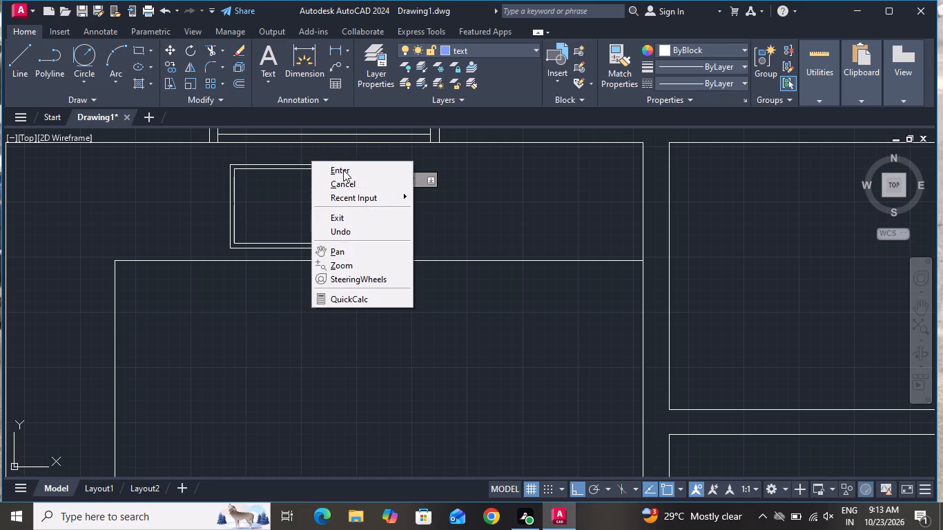
pyautogui.click(344, 179)
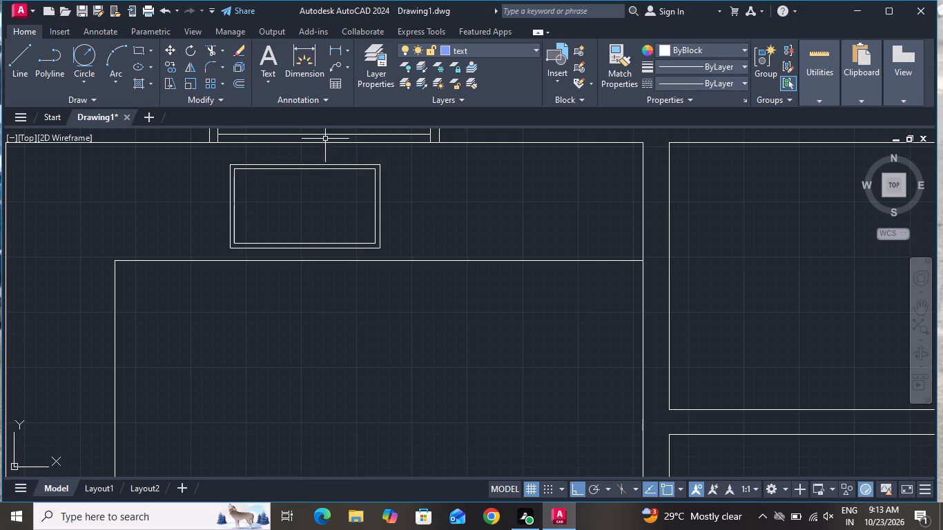
# Draw a rectangle about 10" by 8" inside the left half of the double-outlined rectangle below the upper window.
pyautogui.click(137, 48)
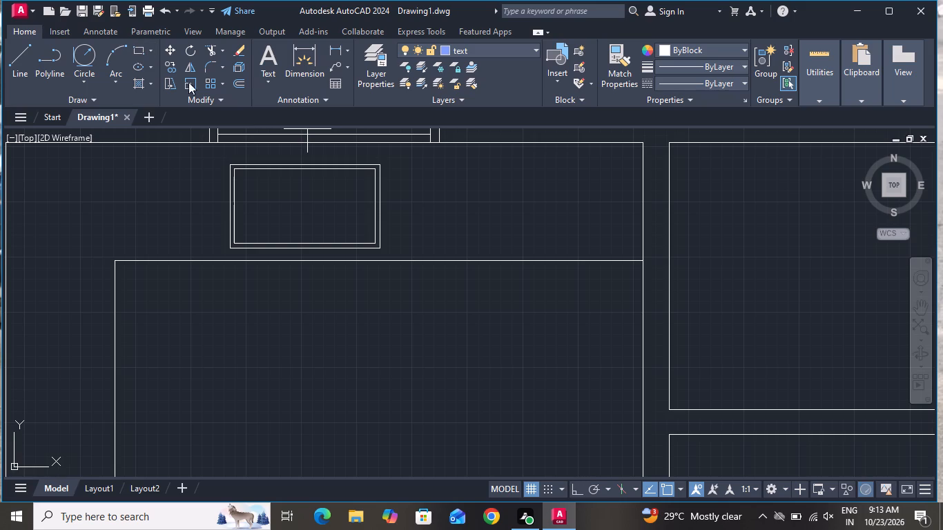
pyautogui.scroll(1, 235, 195)
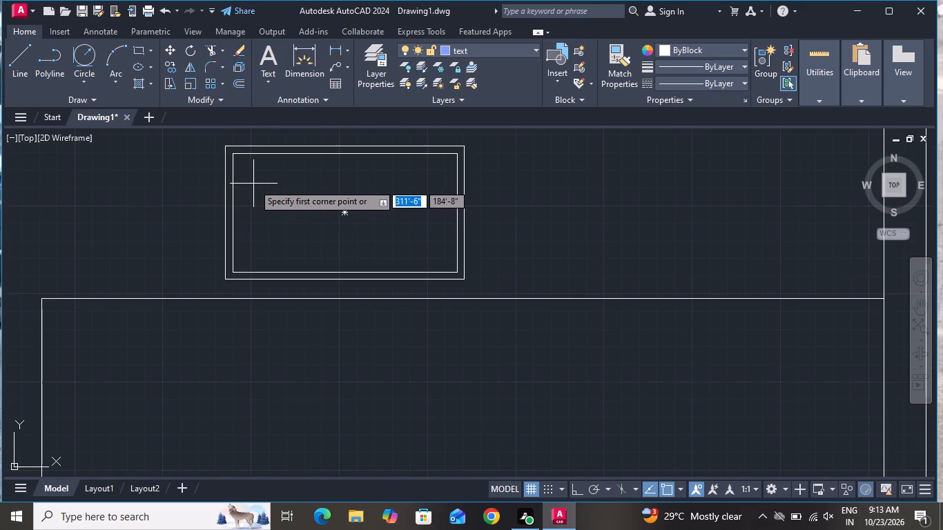
pyautogui.click(251, 184)
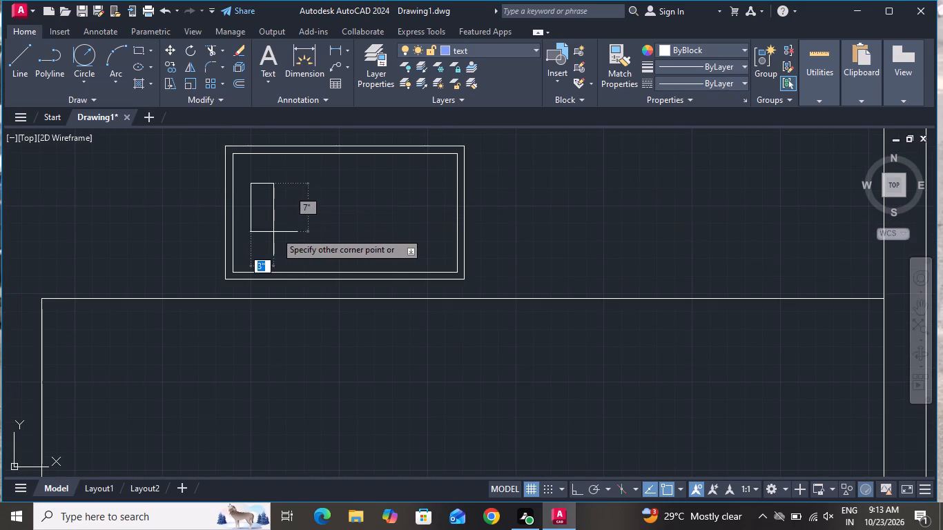
pyautogui.click(320, 236)
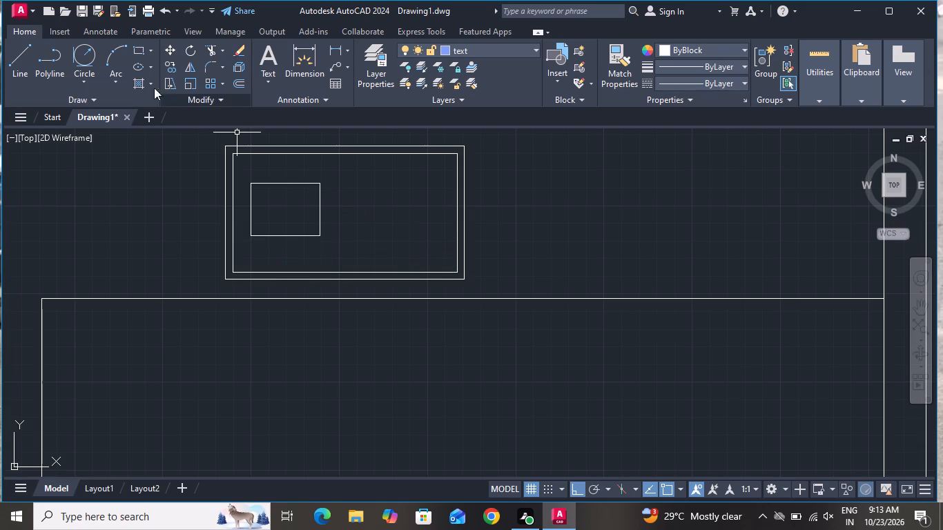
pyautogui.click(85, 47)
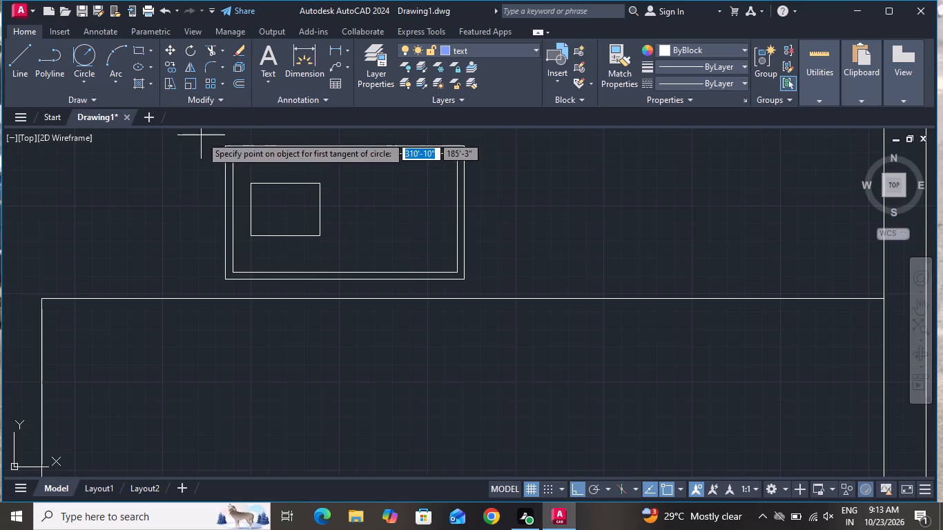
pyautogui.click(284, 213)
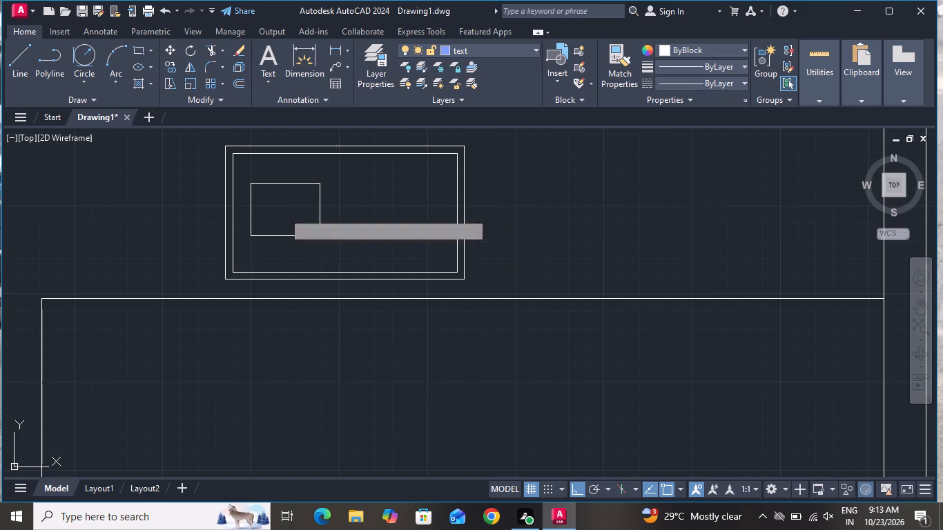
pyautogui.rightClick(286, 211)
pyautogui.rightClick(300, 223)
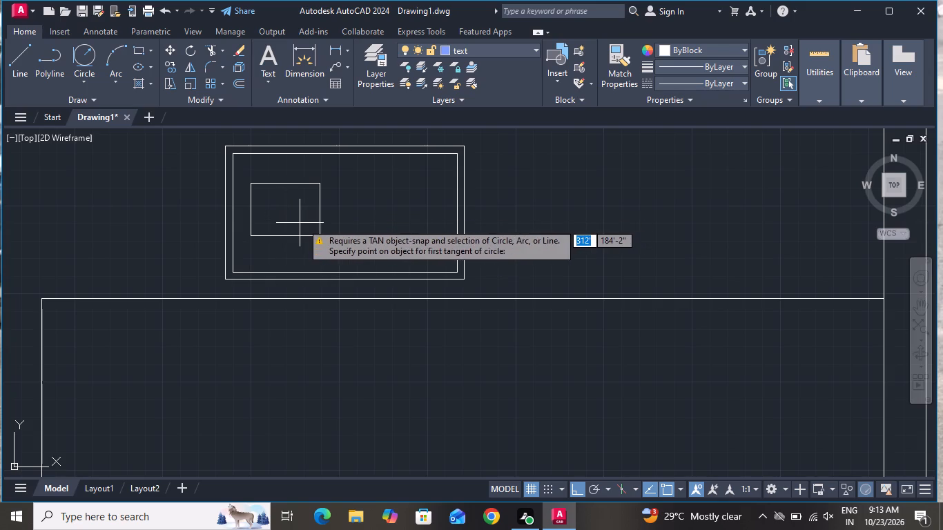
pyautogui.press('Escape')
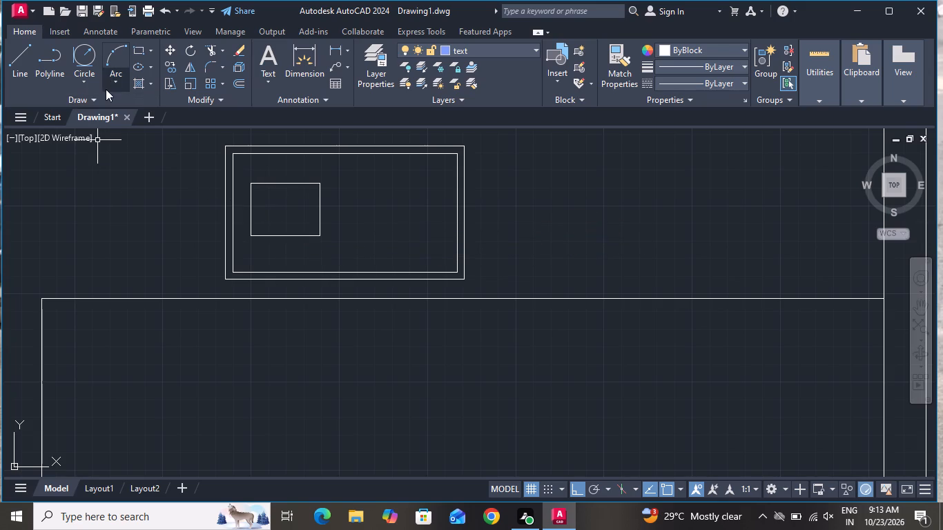
# Draw a circle centred in the new small rectangle, slightly smaller than the rectangle's height.
pyautogui.click(88, 82)
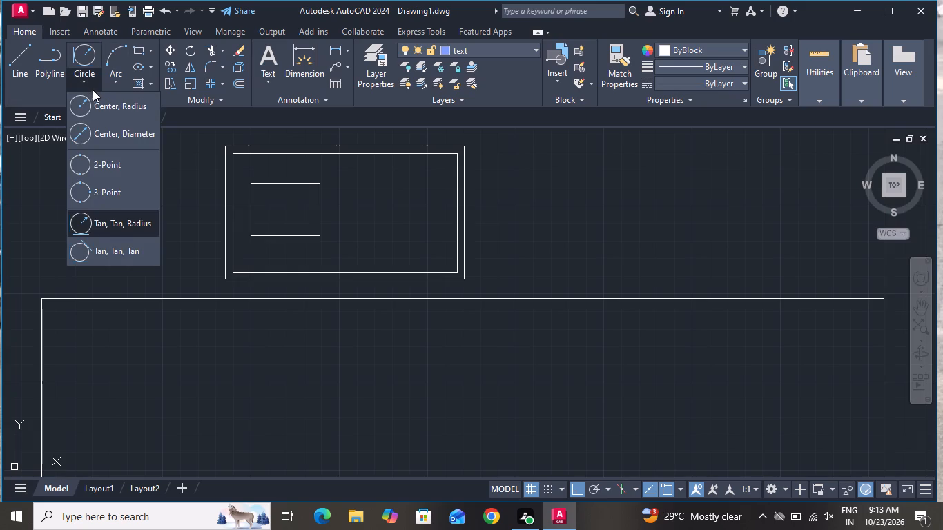
pyautogui.scroll(4, 110, 113)
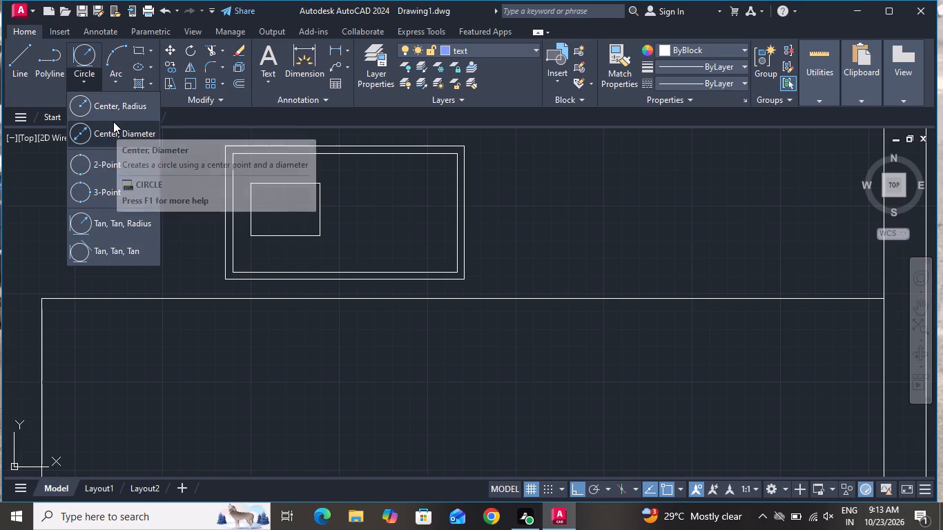
pyautogui.click(111, 115)
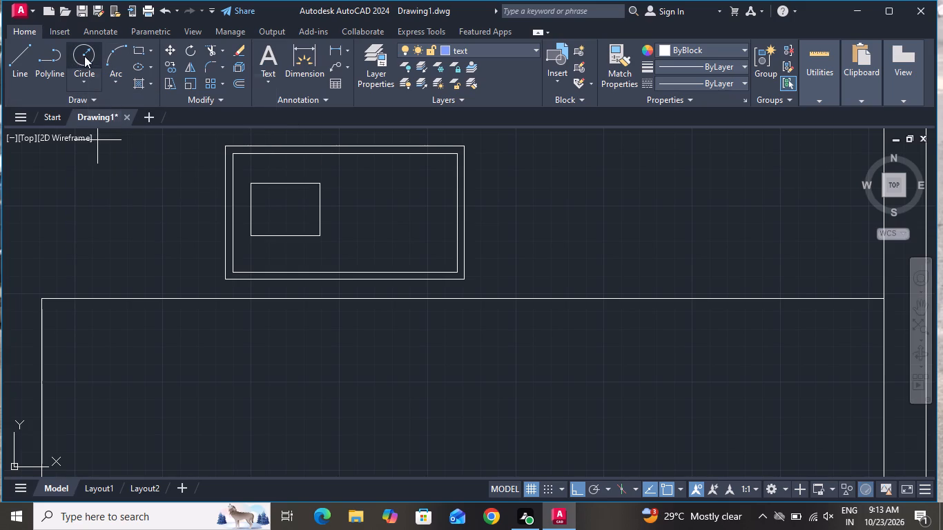
pyautogui.click(84, 56)
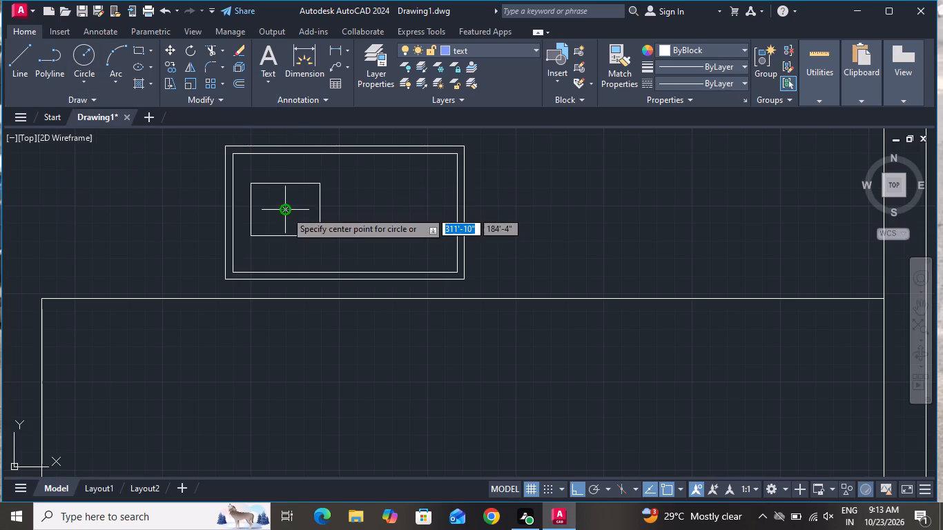
pyautogui.click(288, 211)
pyautogui.click(304, 222)
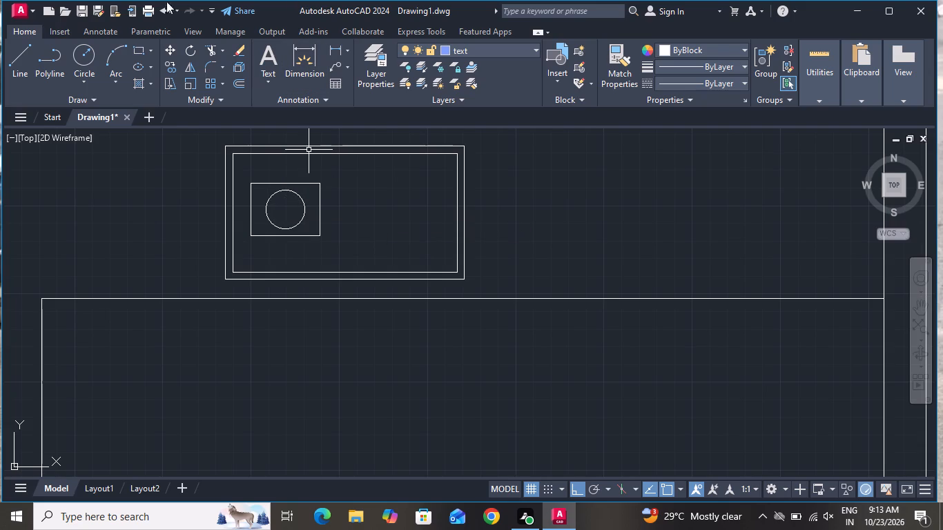
# Draw diagonal lines from the small rectangle's two upper corners to the circle's edge.
pyautogui.click(19, 61)
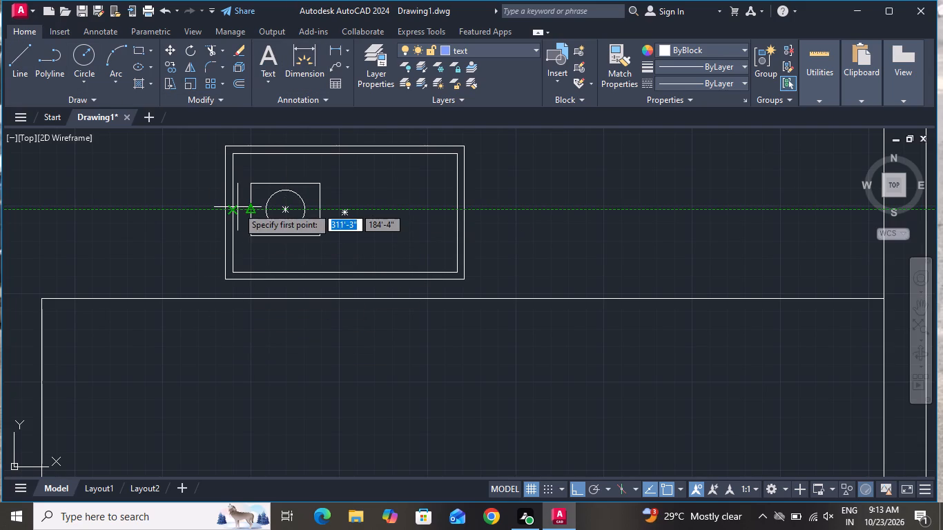
pyautogui.scroll(3, 291, 189)
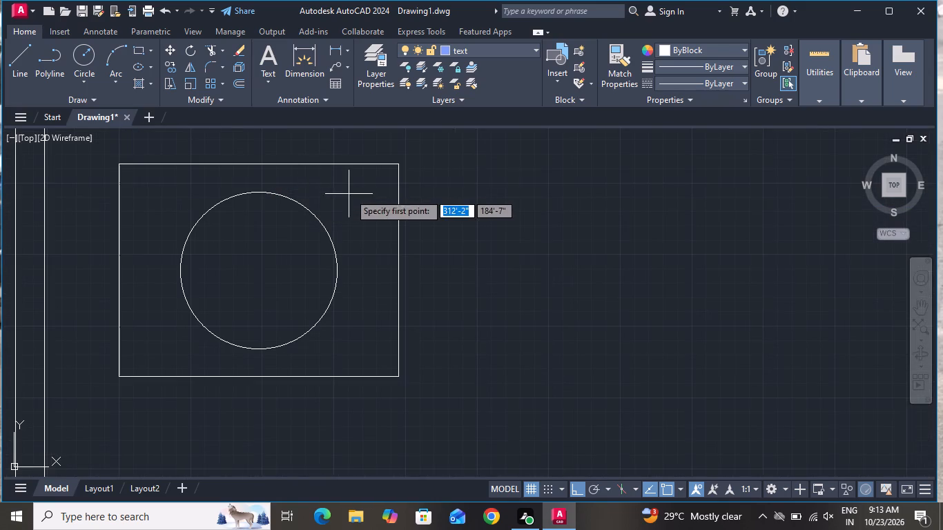
pyautogui.click(398, 165)
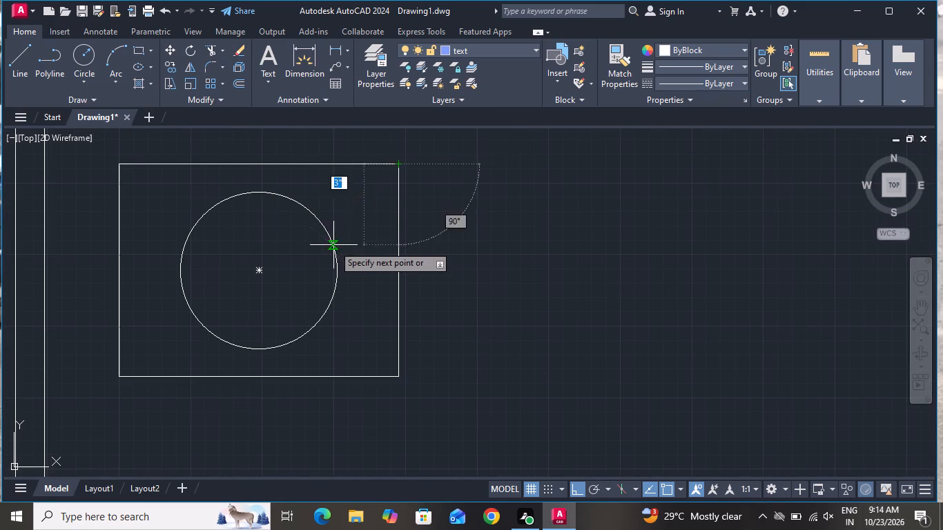
pyautogui.click(320, 222)
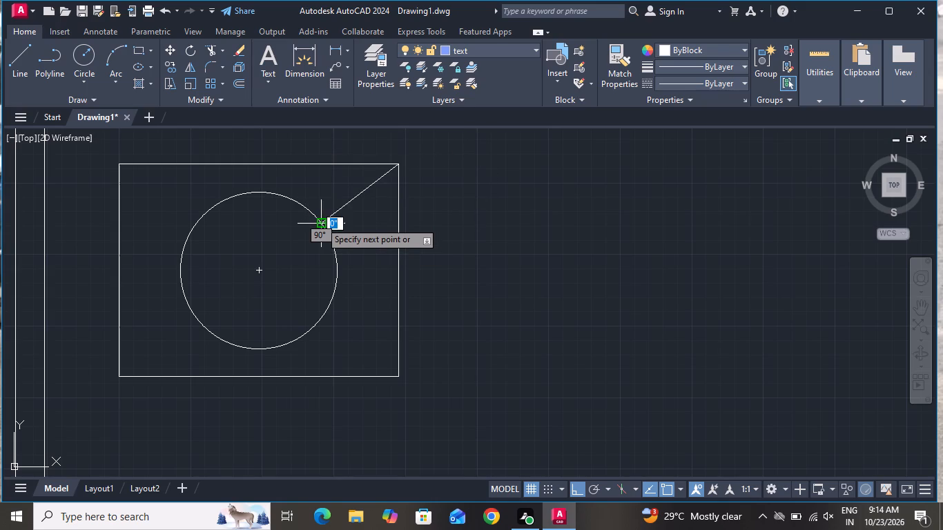
pyautogui.rightClick(327, 221)
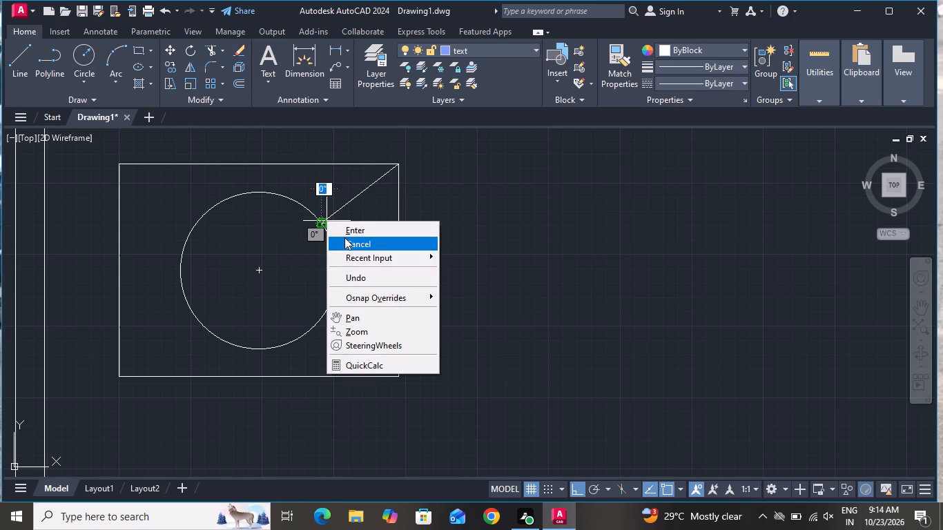
pyautogui.click(344, 237)
pyautogui.click(19, 61)
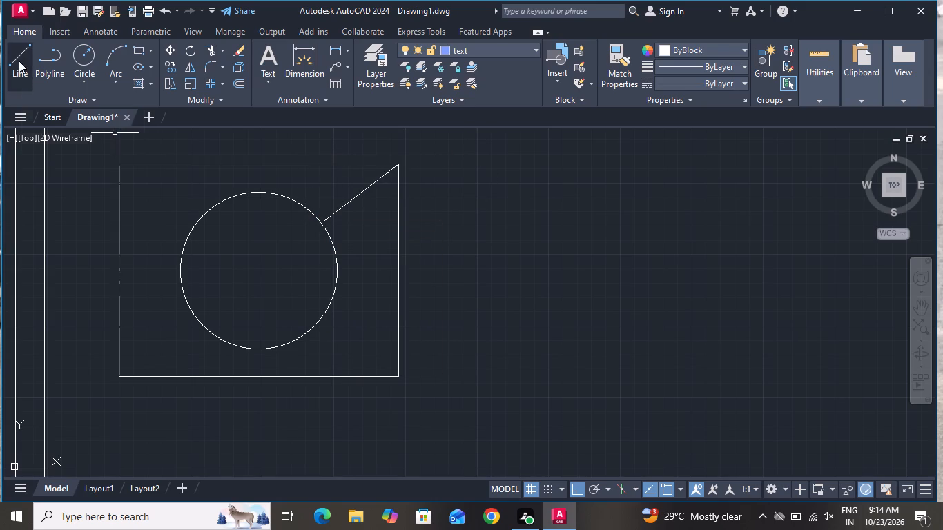
pyautogui.scroll(2, 121, 210)
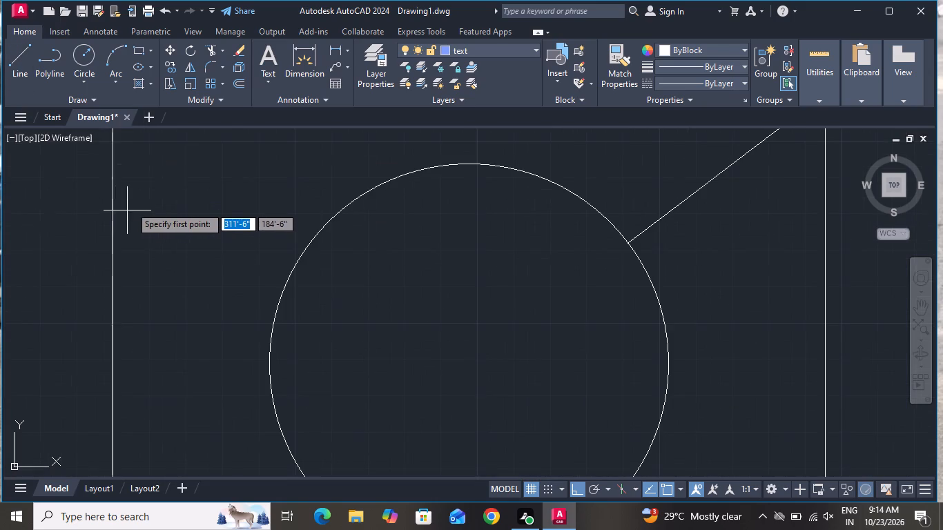
pyautogui.scroll(-2, 140, 197)
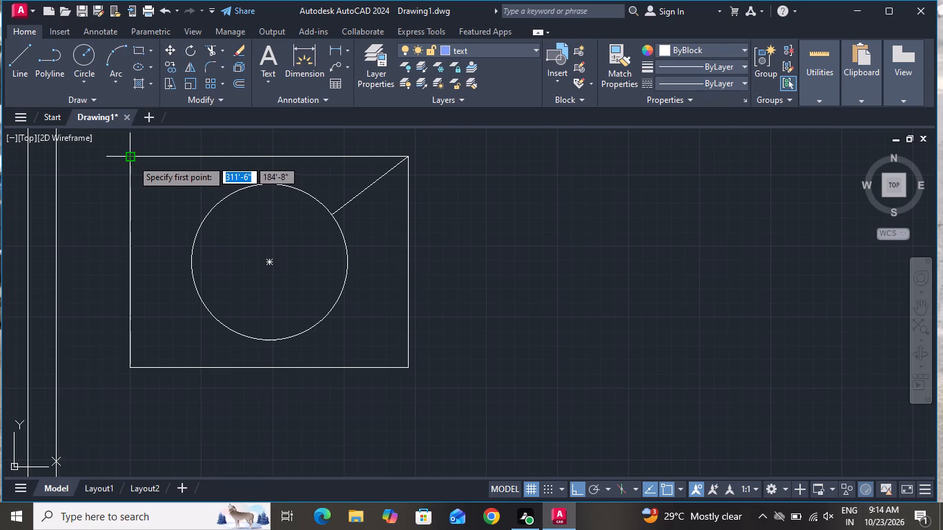
pyautogui.click(131, 159)
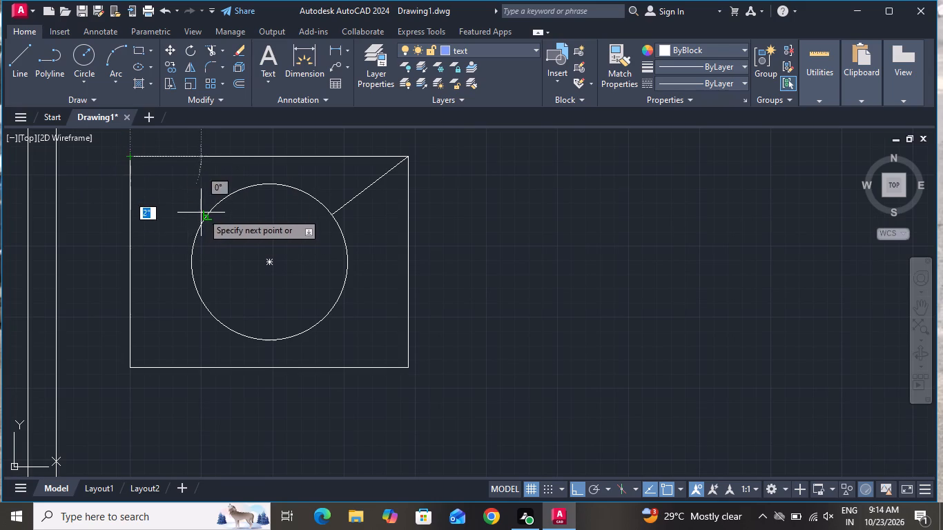
pyautogui.click(204, 215)
pyautogui.rightClick(204, 215)
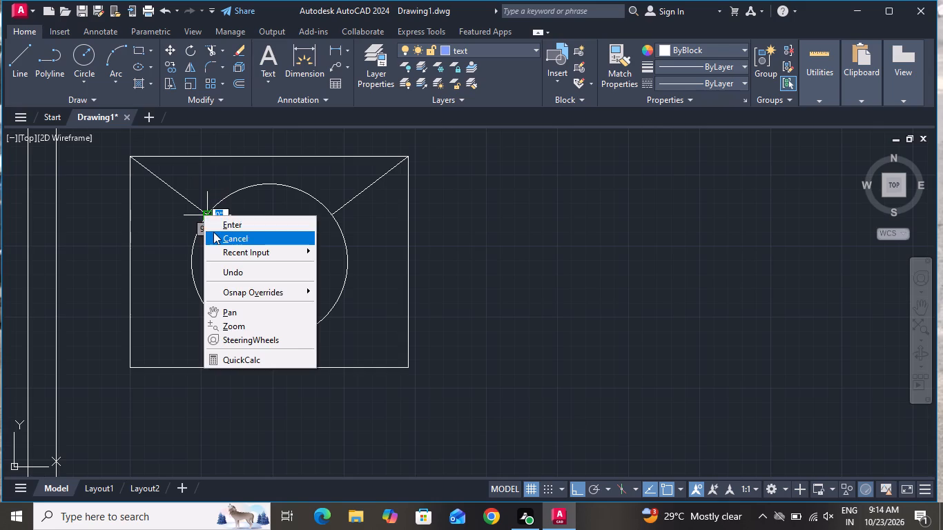
pyautogui.click(213, 232)
# Draw diagonal lines from the small rectangle's two lower corners to the circle's edge.
pyautogui.click(22, 65)
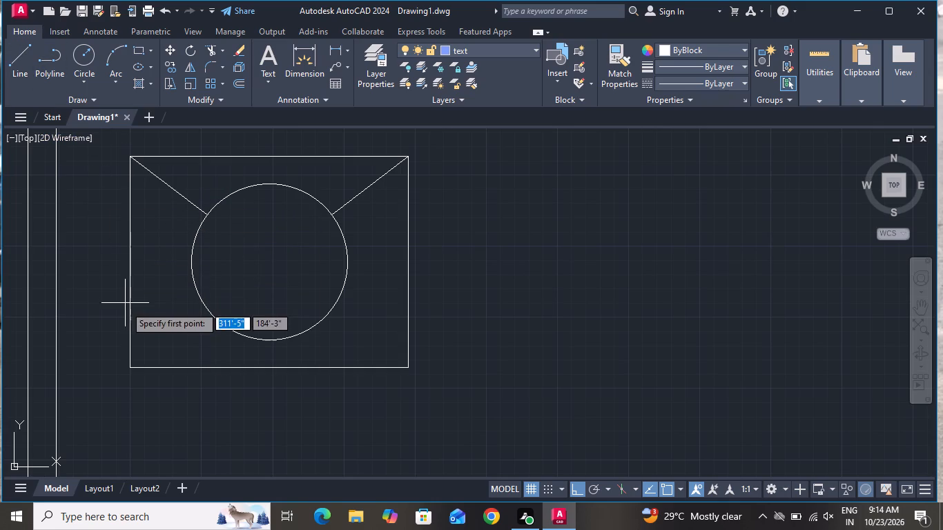
pyautogui.click(130, 367)
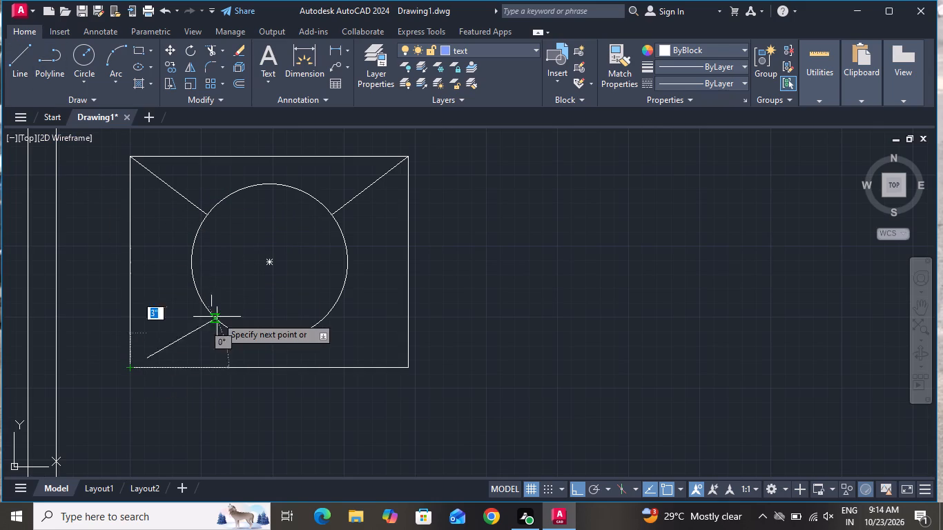
pyautogui.click(202, 306)
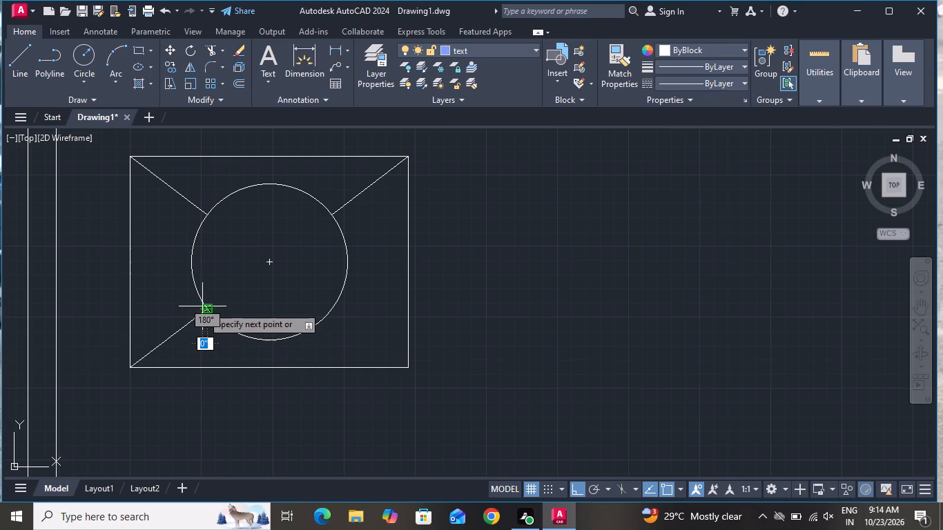
pyautogui.rightClick(202, 306)
pyautogui.click(232, 322)
pyautogui.click(21, 66)
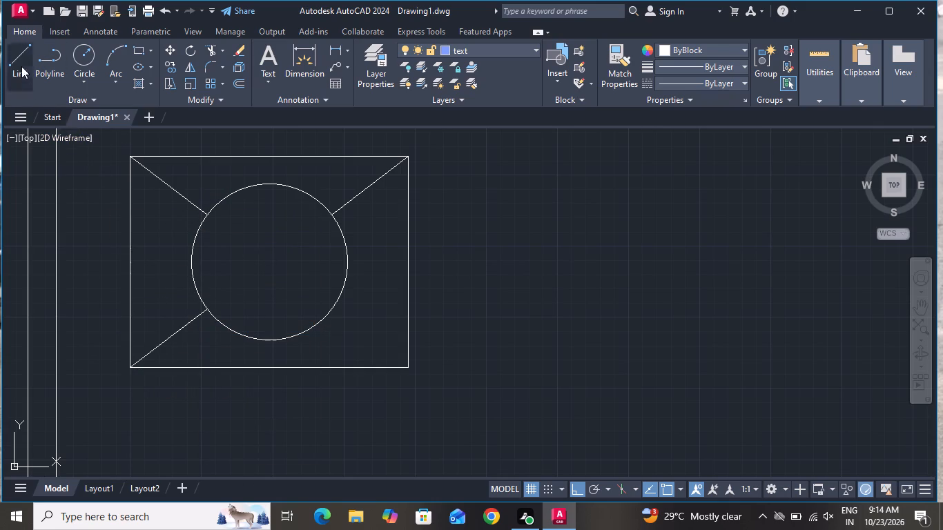
pyautogui.click(411, 364)
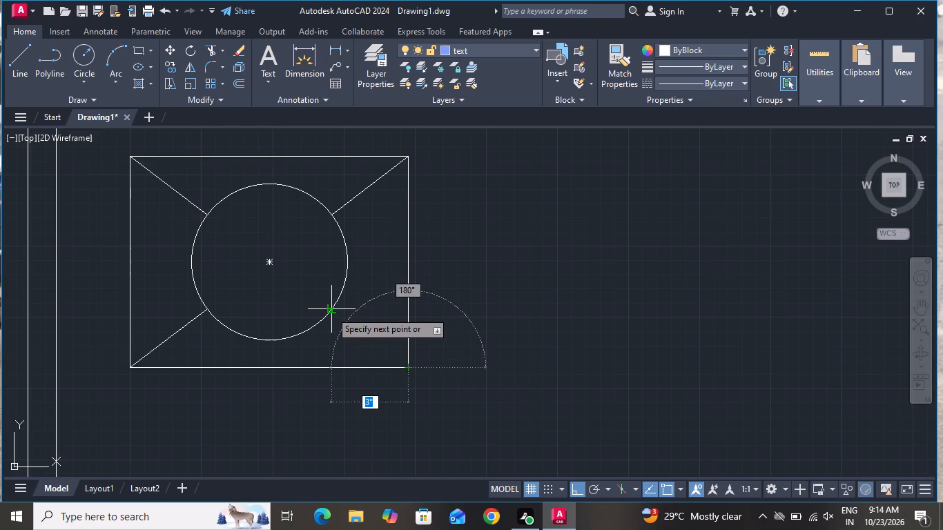
pyautogui.click(331, 311)
pyautogui.rightClick(336, 309)
pyautogui.click(364, 326)
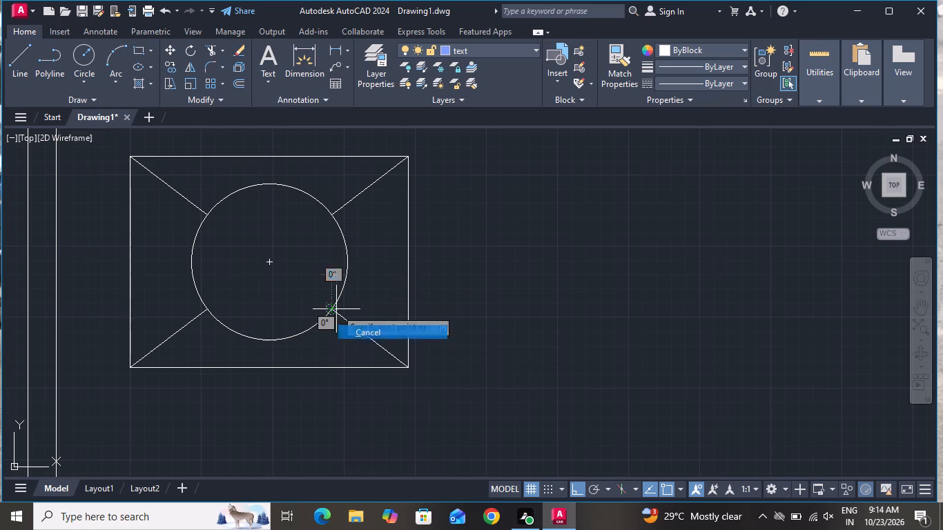
# Copy the small rectangle with its circle and diagonals 1'-5" horizontally into the right half of the fixture outline.
pyautogui.scroll(-3, 318, 271)
pyautogui.click(351, 233)
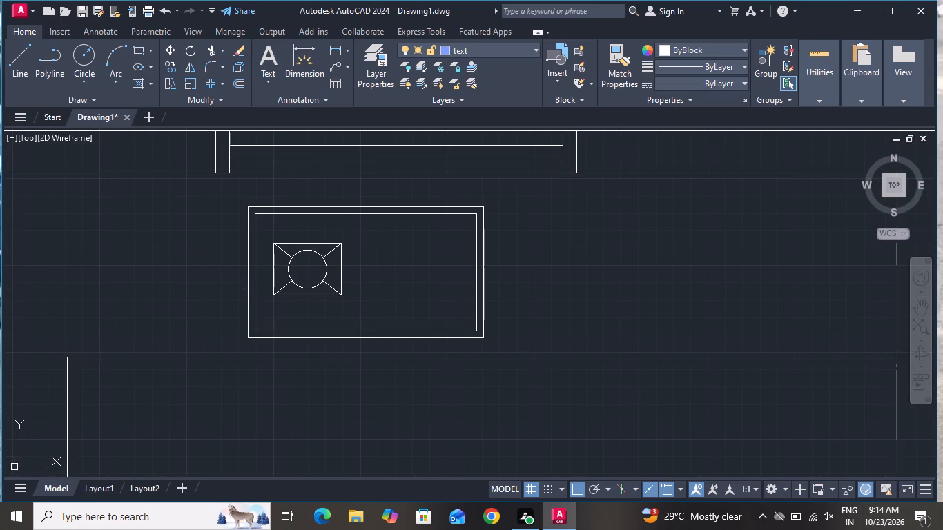
pyautogui.click(270, 300)
pyautogui.click(168, 65)
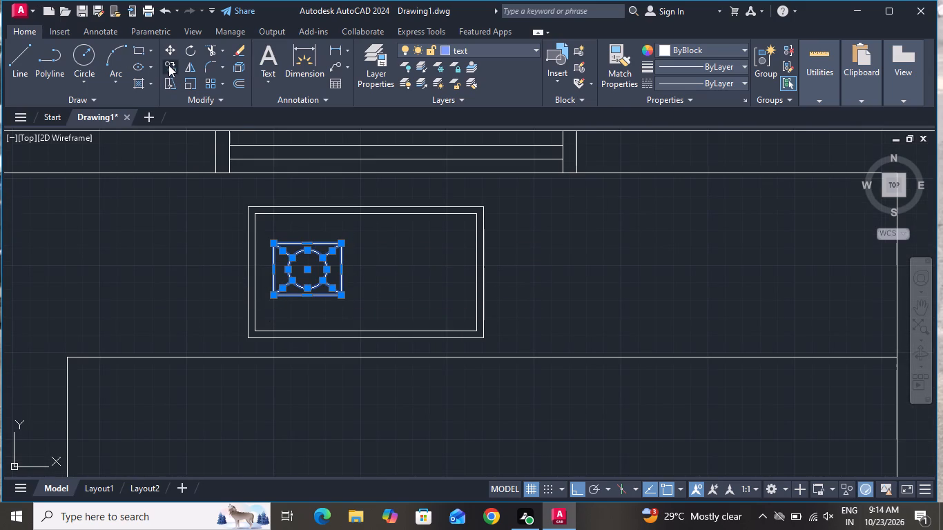
pyautogui.click(302, 267)
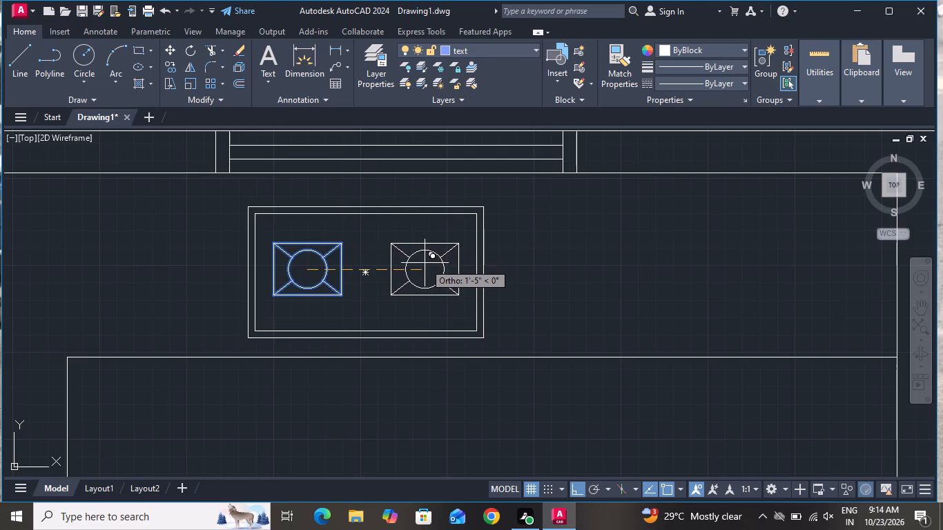
pyautogui.click(425, 263)
pyautogui.rightClick(425, 263)
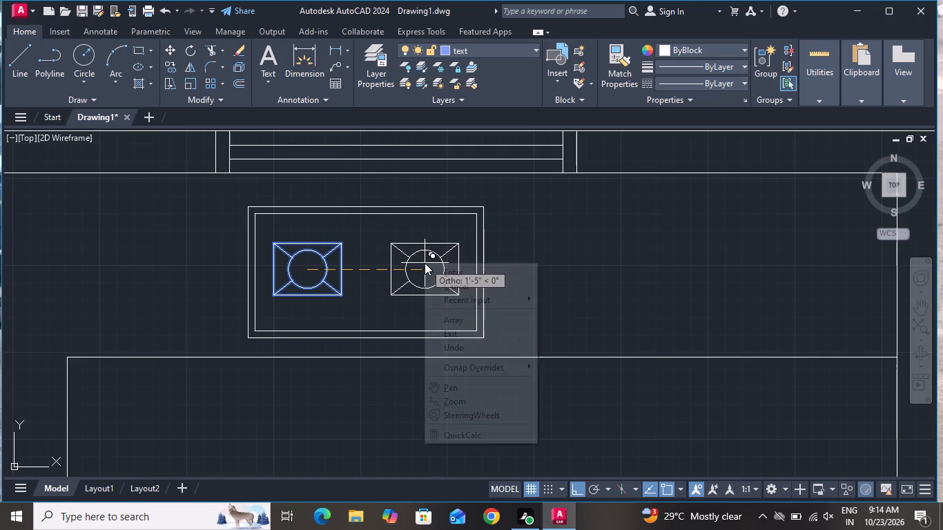
pyautogui.click(437, 288)
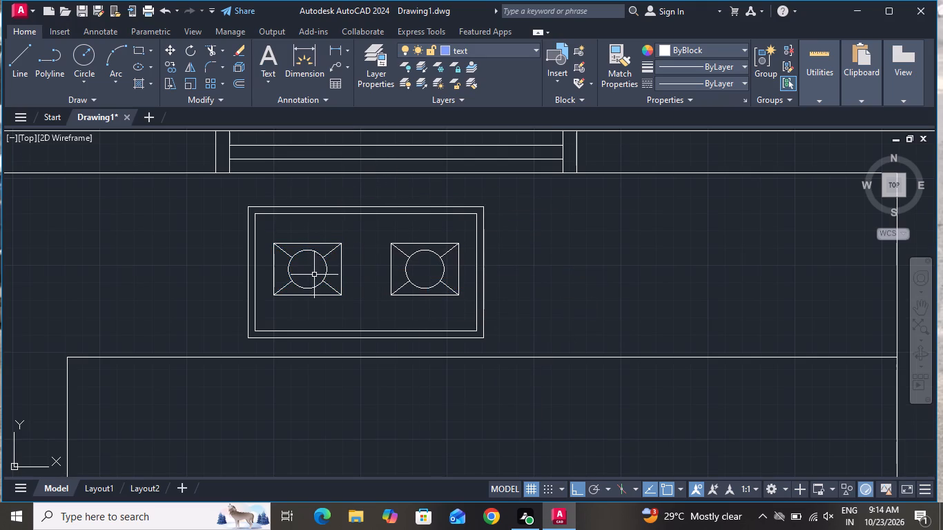
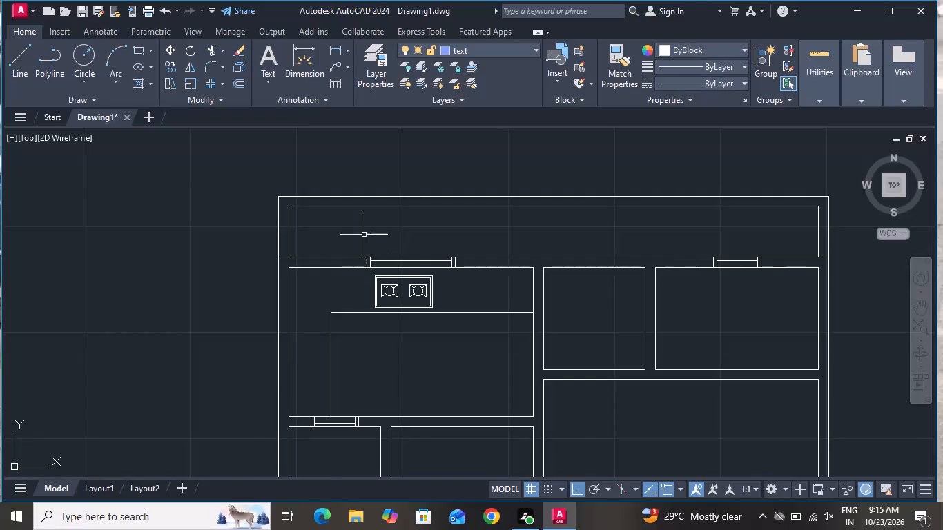
# Draw a rectangle about 1'-4" by 1'-10" on the kitchen counter's left leg, beside the outer wall.
pyautogui.scroll(-2, 360, 229)
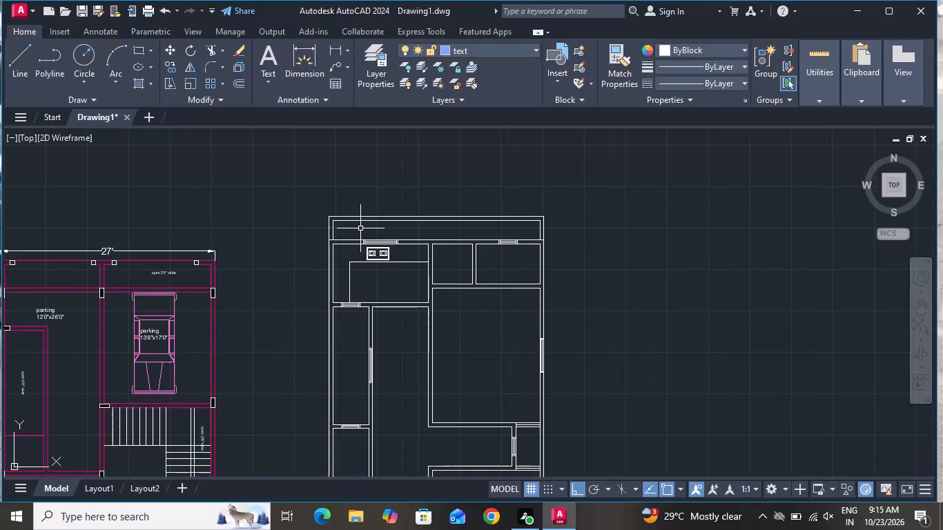
pyautogui.click(139, 50)
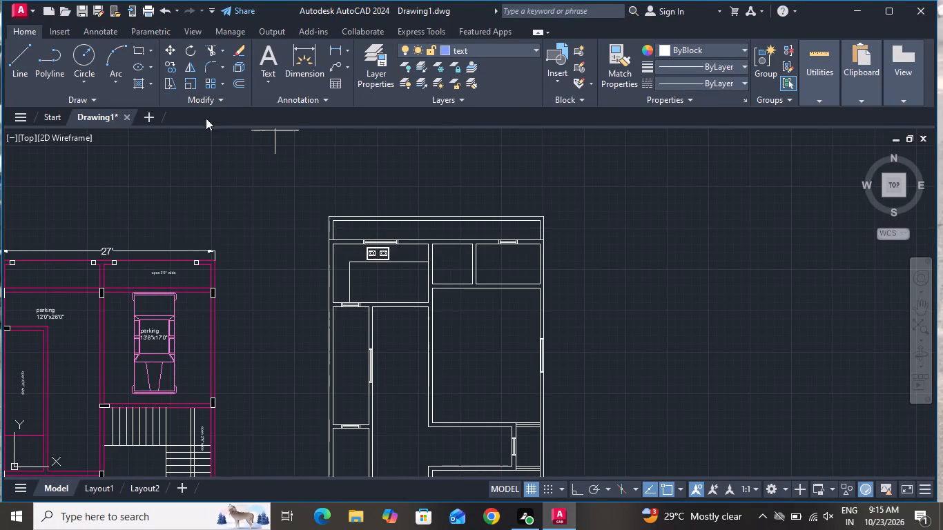
pyautogui.scroll(2, 326, 274)
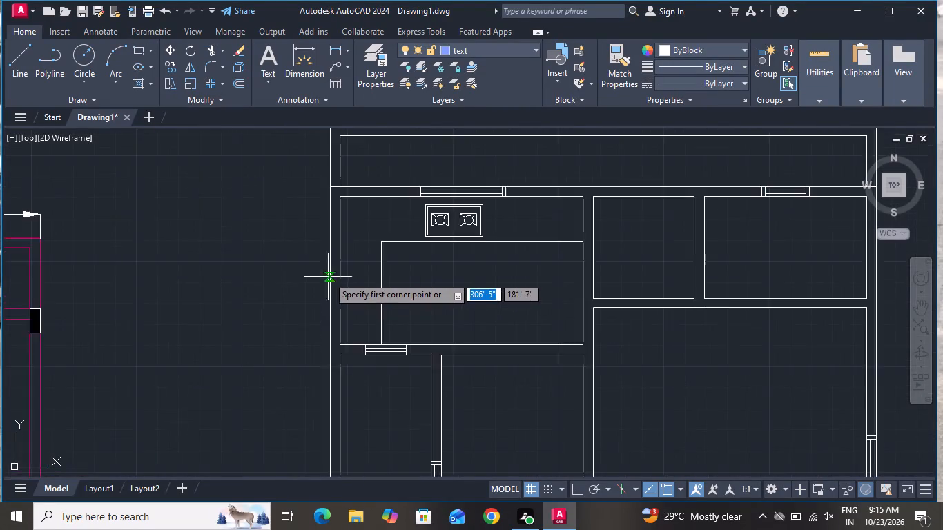
pyautogui.scroll(2, 328, 277)
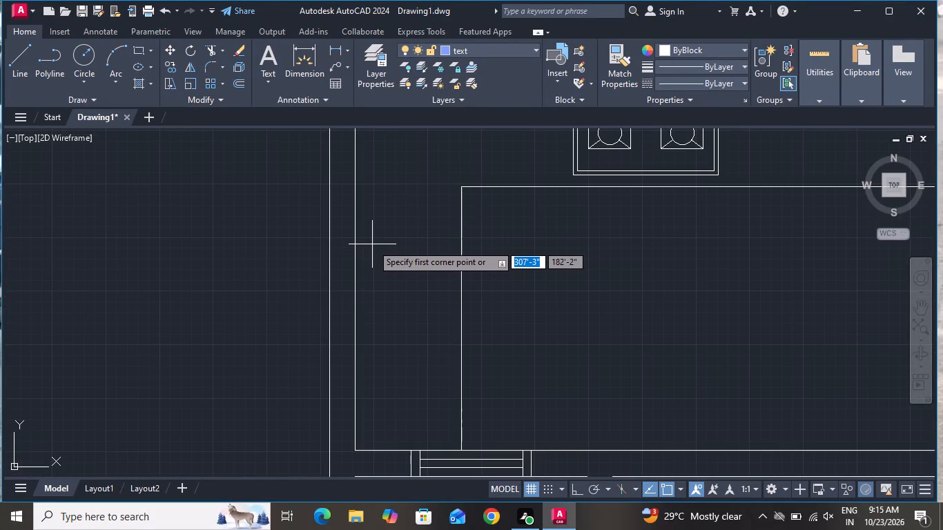
pyautogui.click(372, 244)
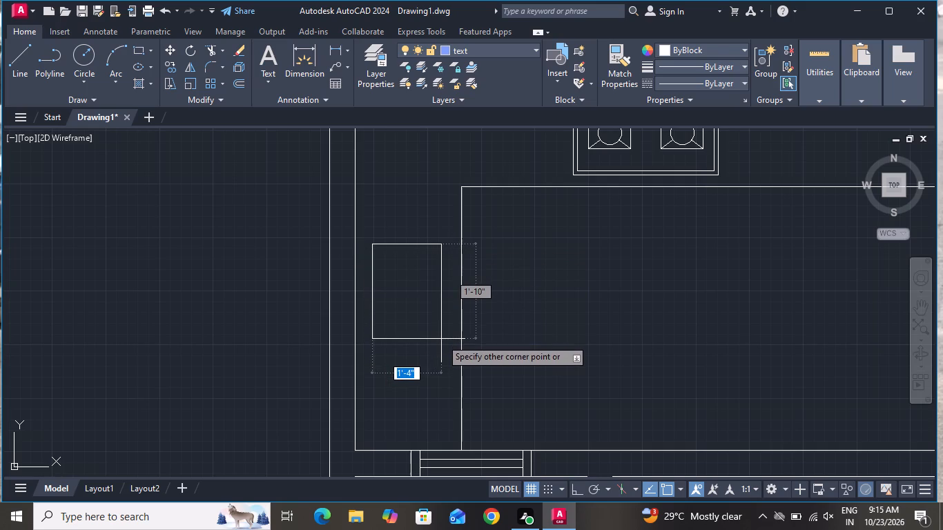
pyautogui.click(441, 339)
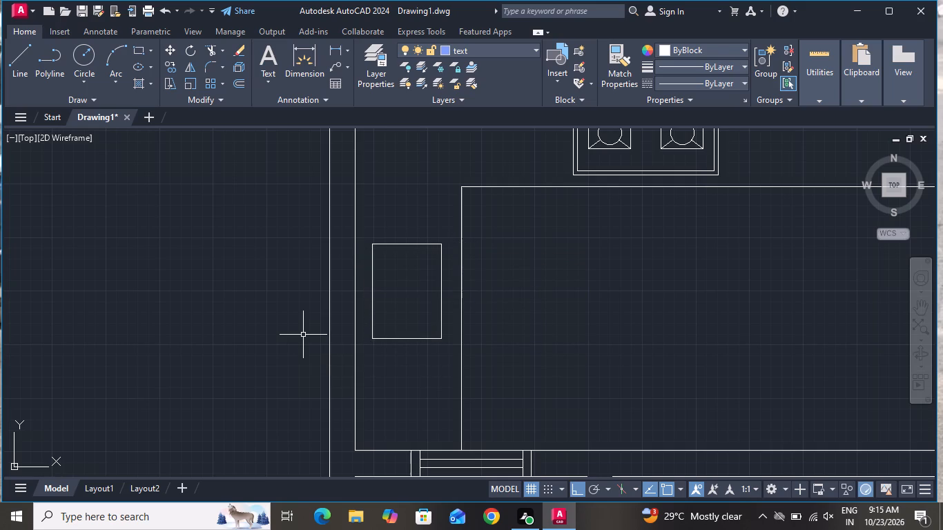
# Offset the new counter rectangle 1" inward.
pyautogui.write('o 1')
pyautogui.hotkey('shift', '"')
pyautogui.press('Return')
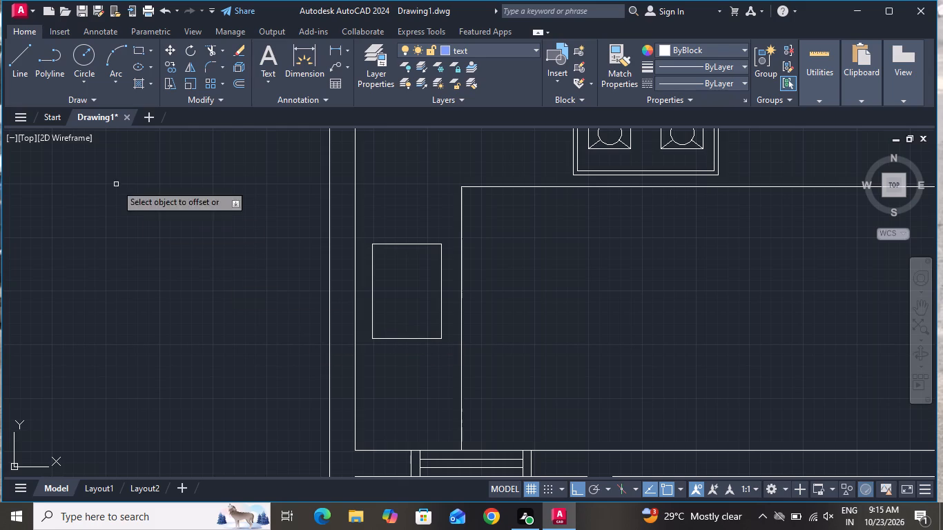
pyautogui.click(406, 244)
pyautogui.click(409, 257)
pyautogui.rightClick(404, 199)
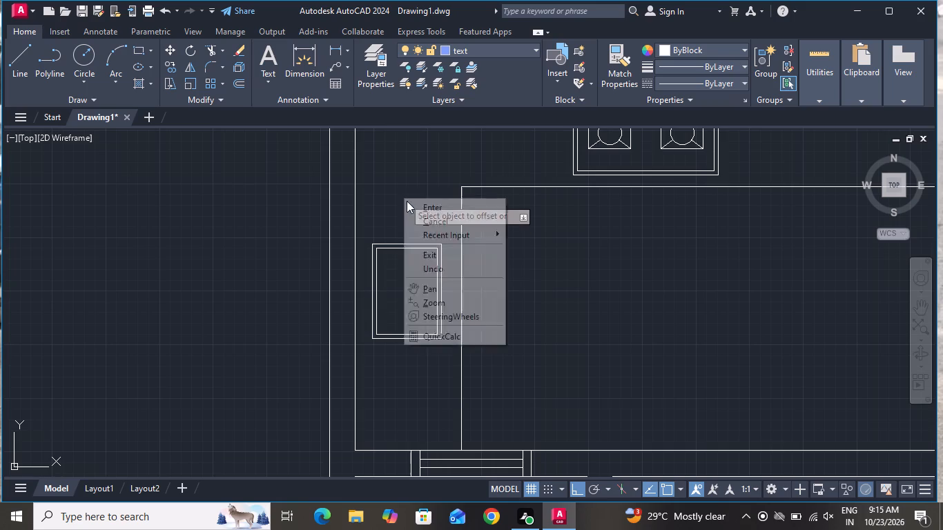
pyautogui.click(451, 222)
# Draw a basin rectangle about 9" wide inside the upper half of the double-outlined fixture.
pyautogui.click(138, 50)
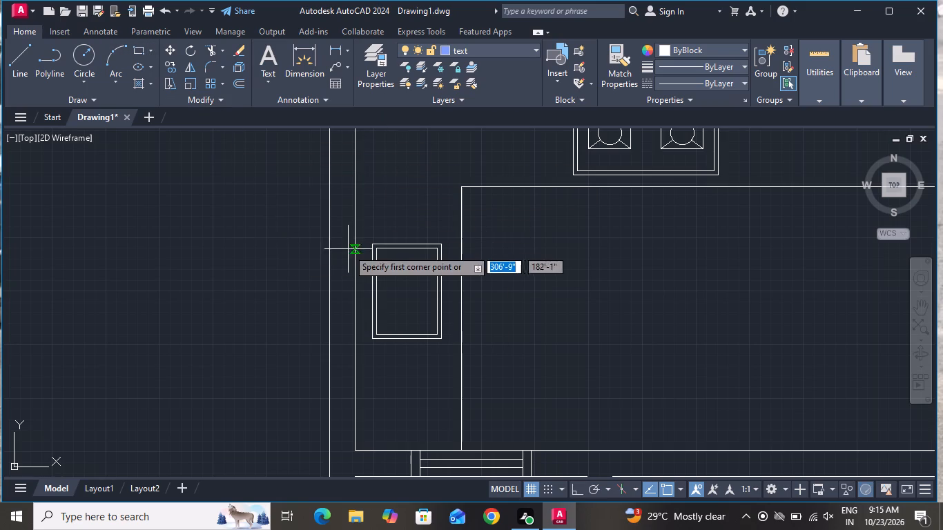
pyautogui.scroll(1, 422, 413)
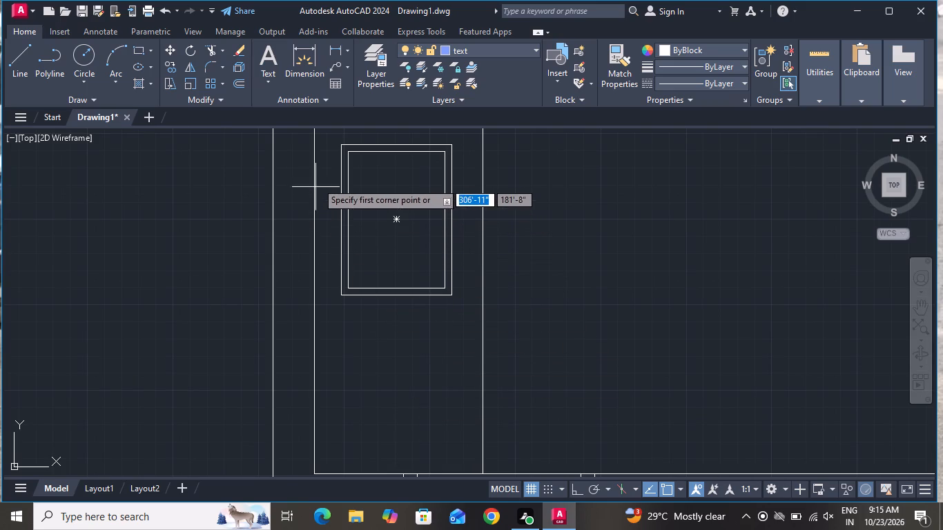
pyautogui.scroll(1, 358, 233)
pyautogui.scroll(-2, 425, 197)
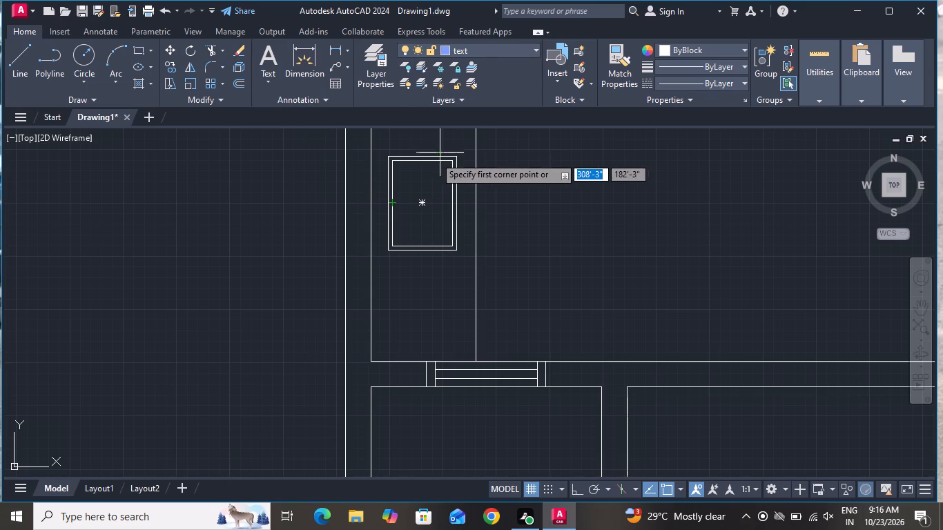
pyautogui.scroll(1, 419, 216)
pyautogui.scroll(-1, 406, 231)
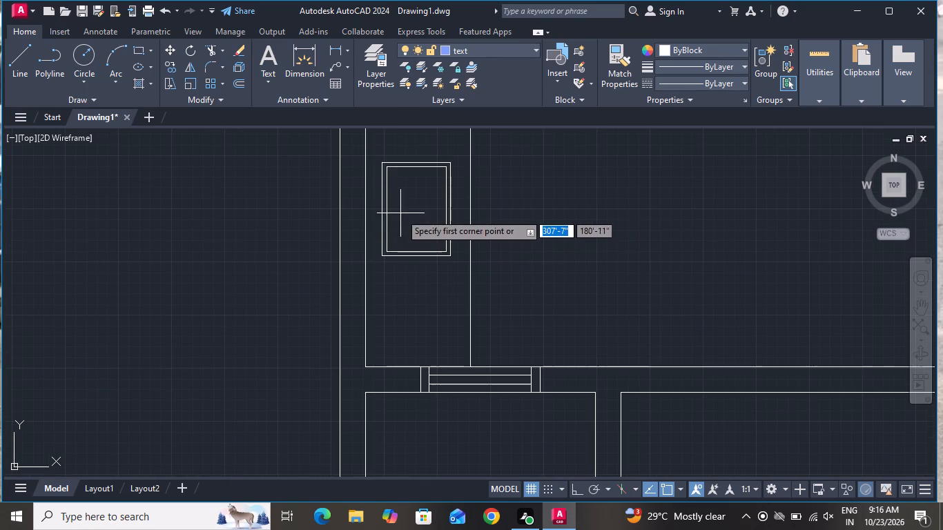
pyautogui.scroll(1, 399, 175)
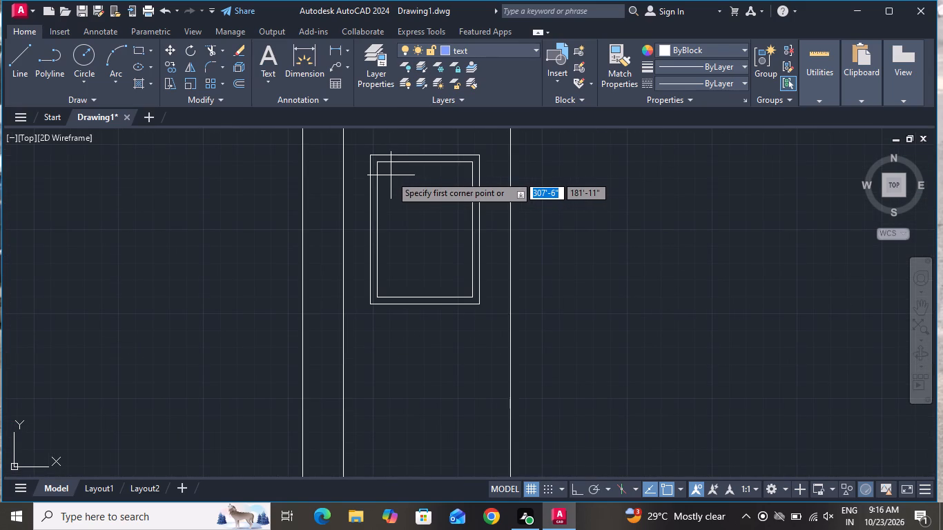
pyautogui.click(391, 175)
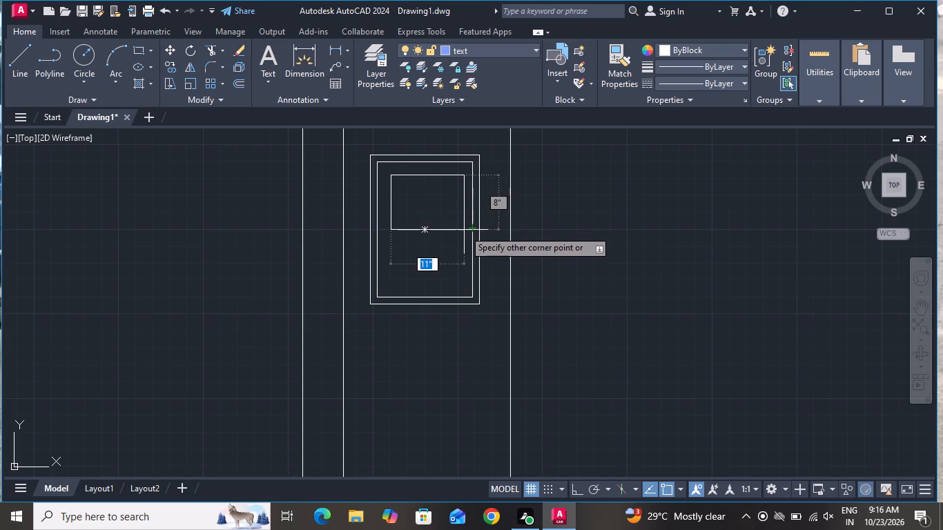
pyautogui.click(453, 226)
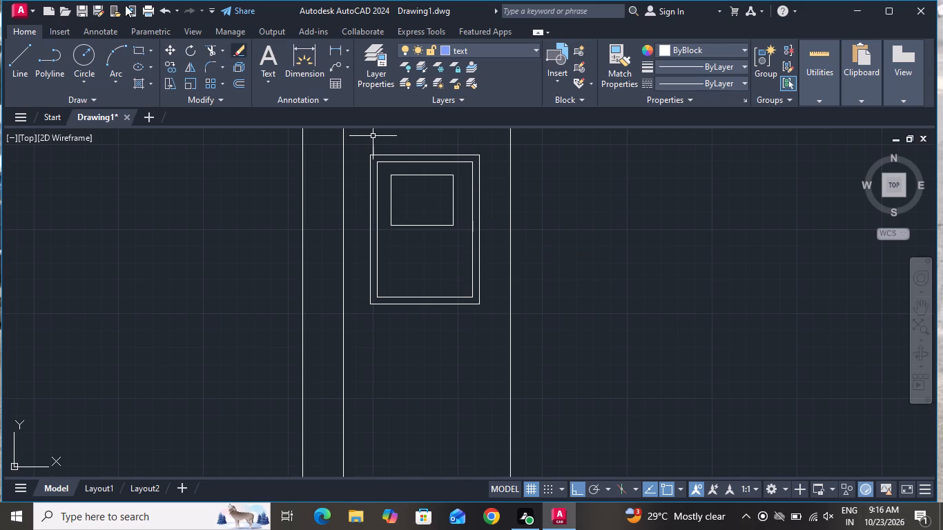
# Draw a small drain circle at the centre of the basin rectangle.
pyautogui.click(75, 50)
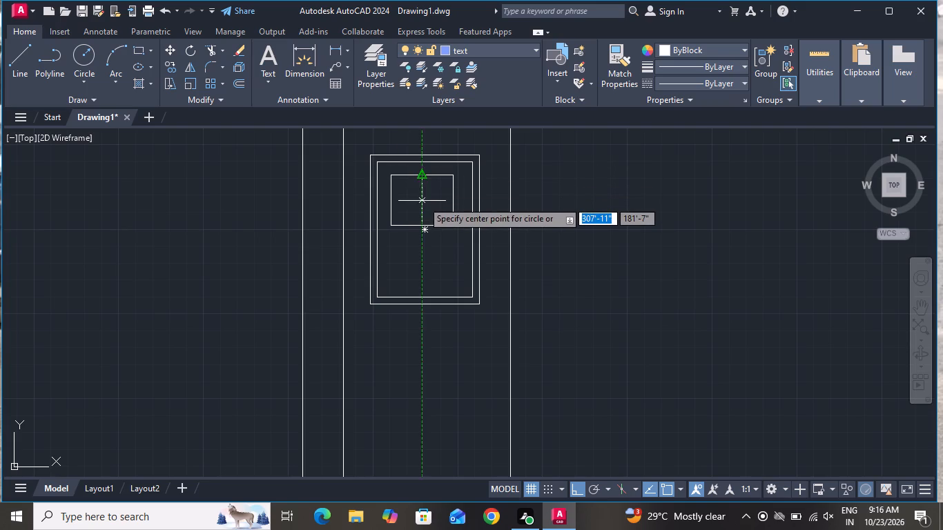
pyautogui.click(425, 205)
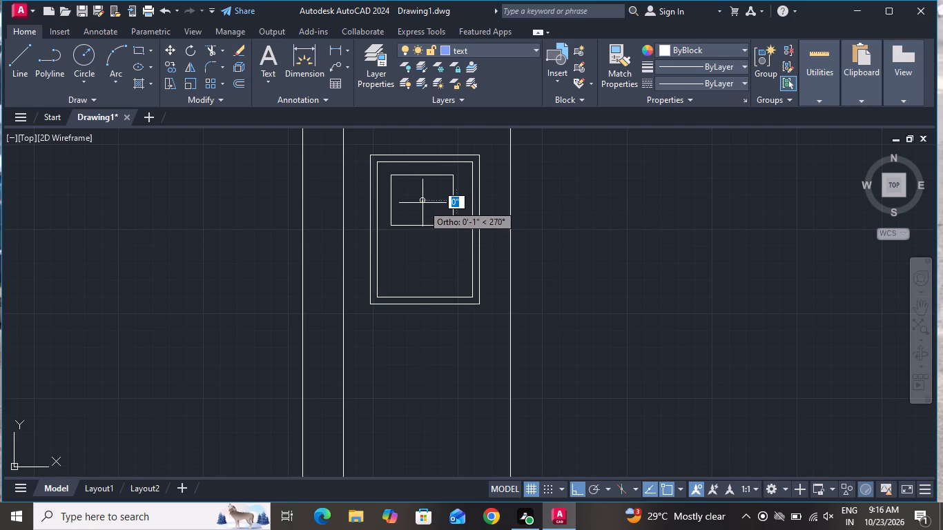
pyautogui.click(424, 205)
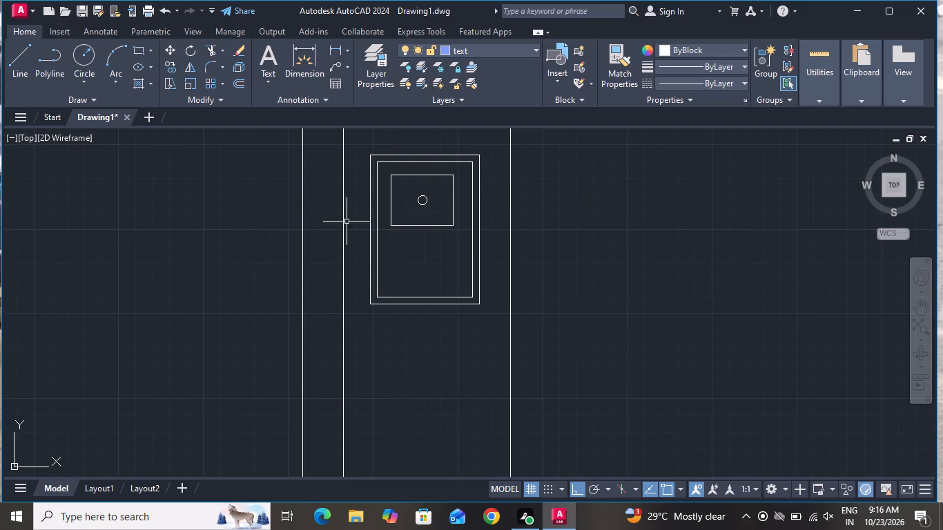
# Draw a thin rectangle about 9" wide and 1" high just below the basin, aligned with its sides.
pyautogui.click(136, 51)
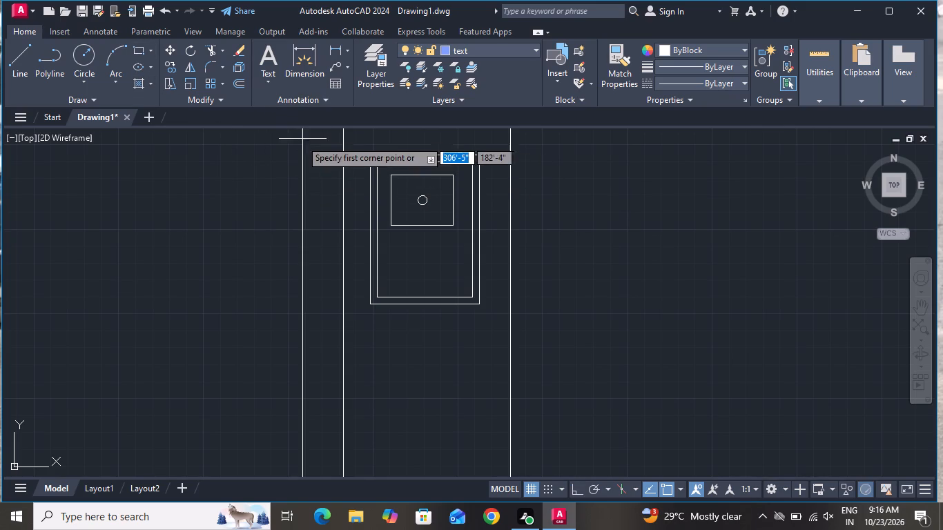
pyautogui.scroll(1, 393, 236)
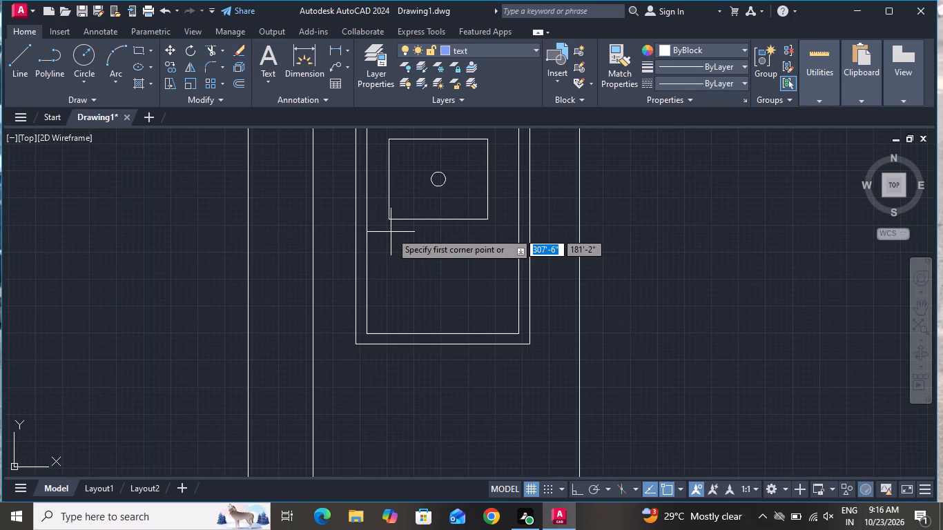
pyautogui.click(389, 234)
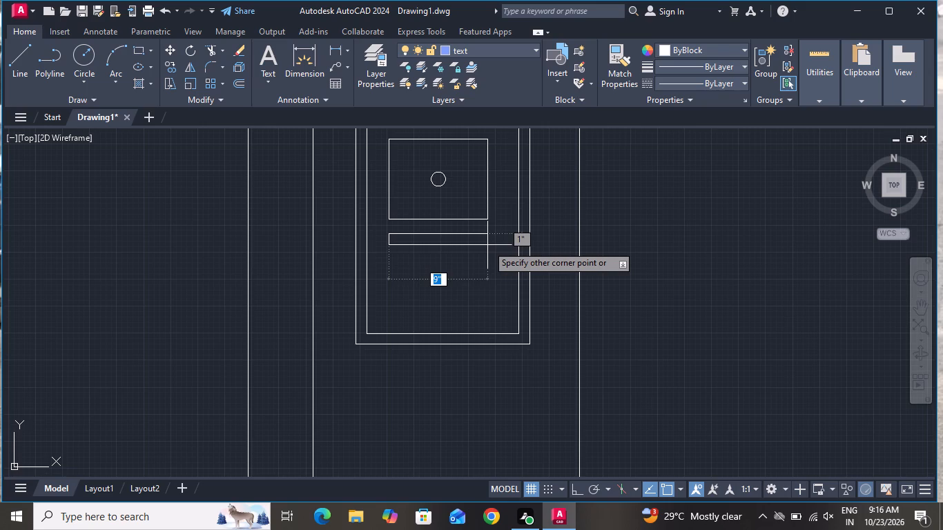
pyautogui.click(487, 241)
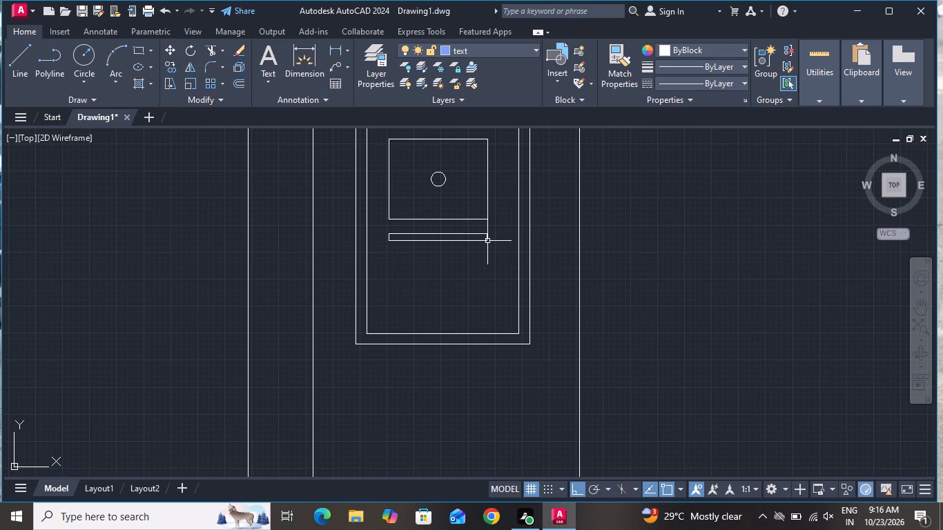
# Copy the thin rectangle below the basin downward thirteen times, stacked edge to edge, to form the sink's ribbed drainboard.
pyautogui.click(487, 237)
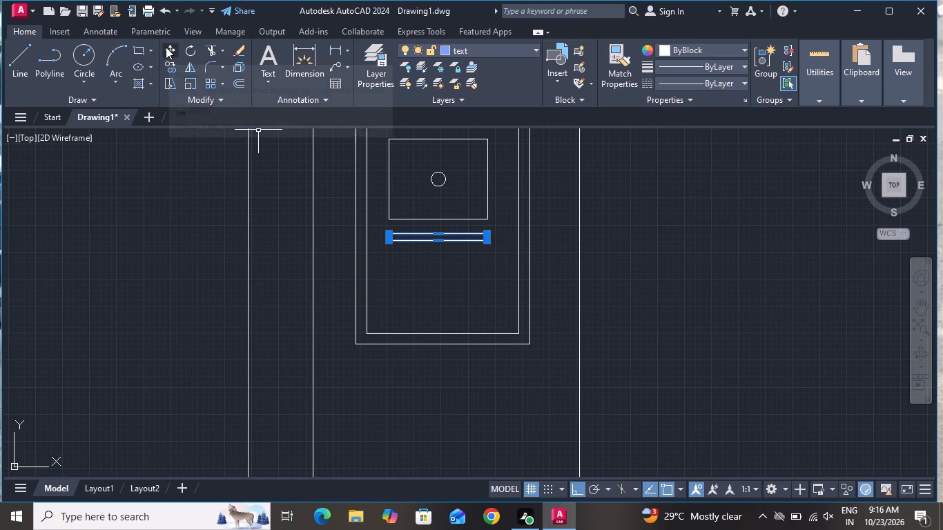
pyautogui.click(171, 70)
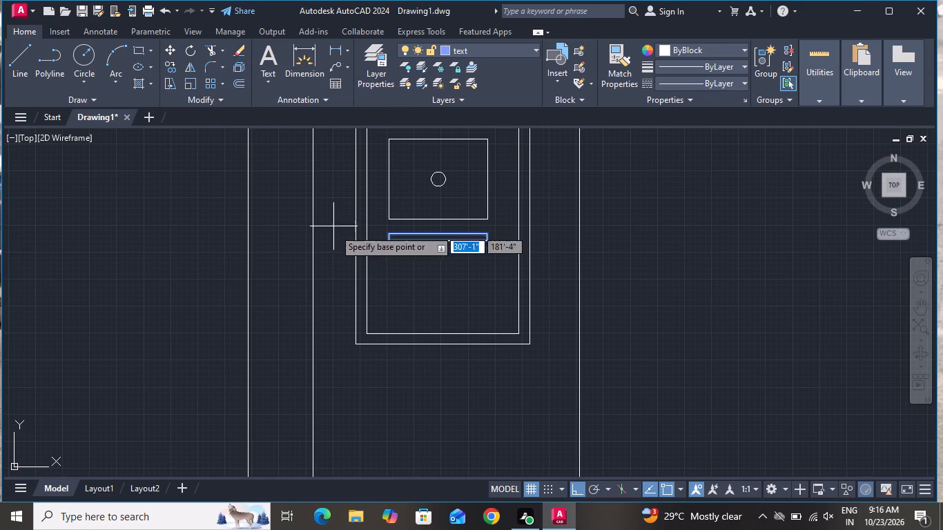
pyautogui.scroll(2, 381, 235)
pyautogui.click(397, 233)
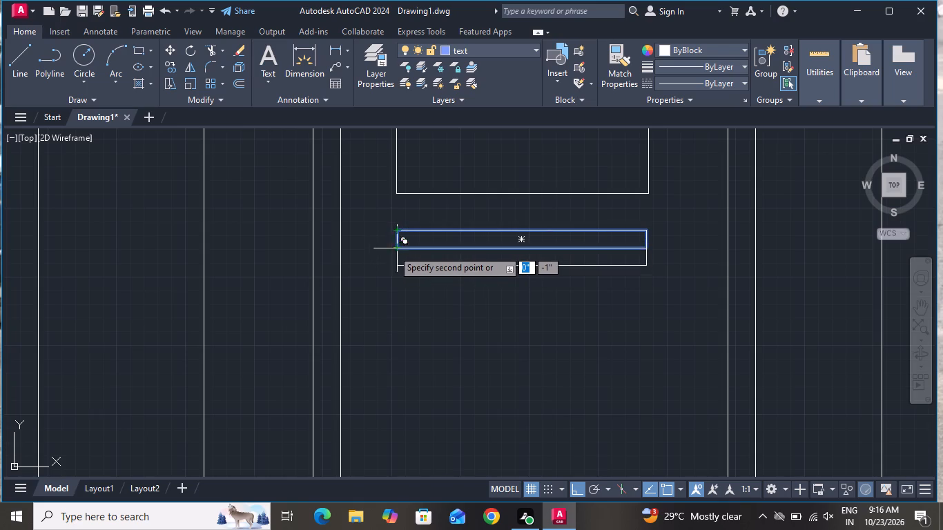
pyautogui.click(390, 248)
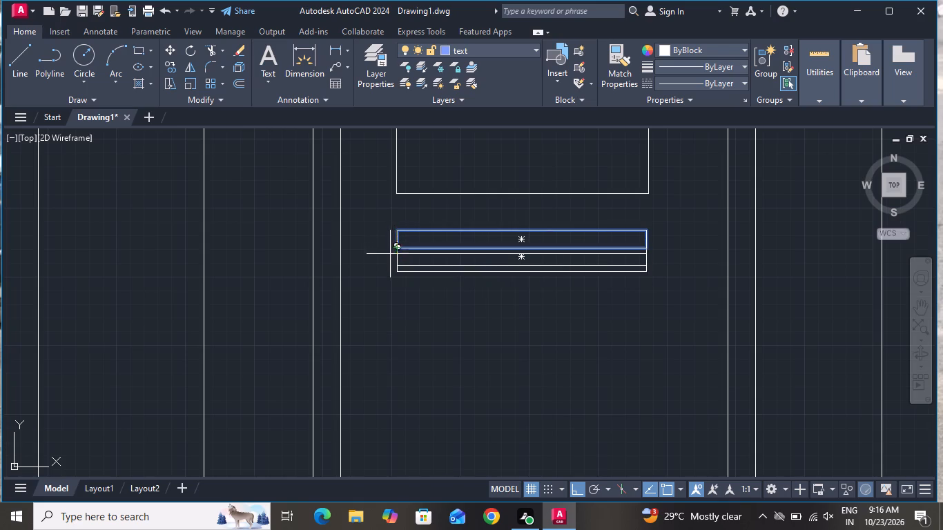
pyautogui.click(398, 270)
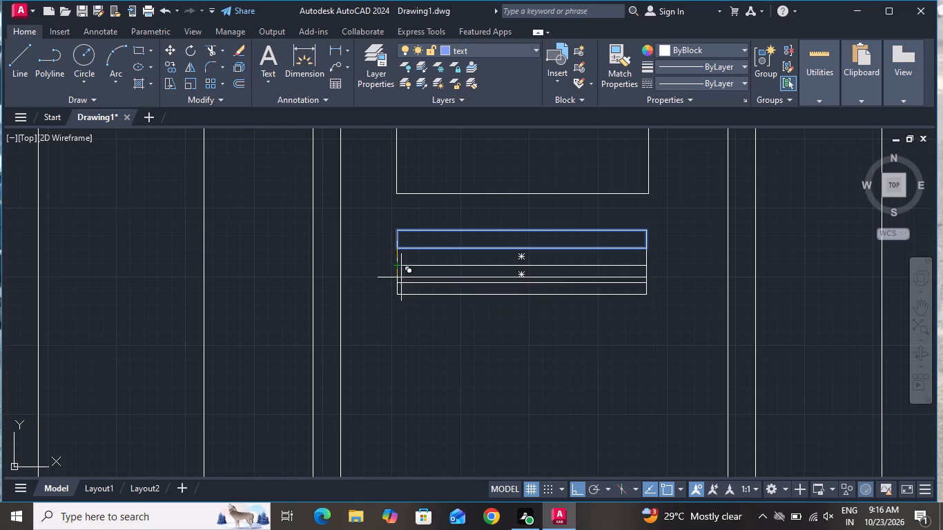
pyautogui.click(394, 282)
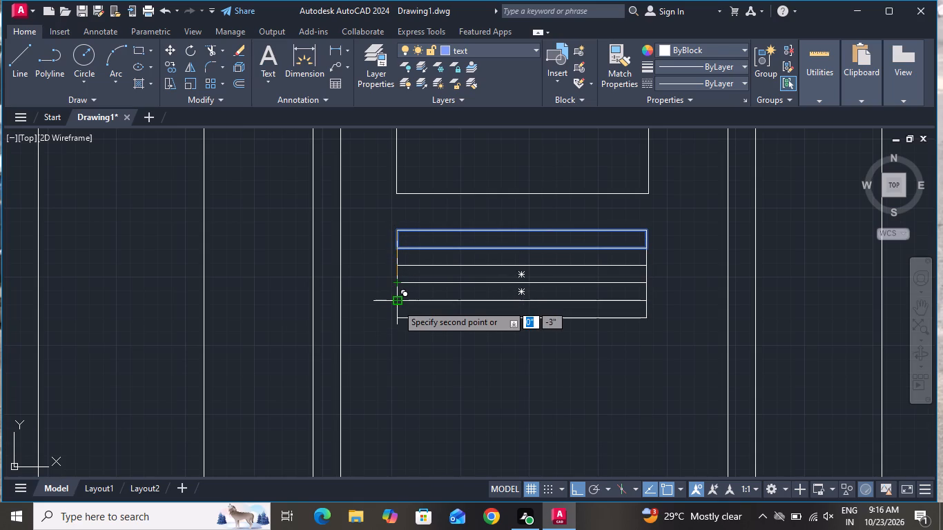
pyautogui.click(397, 304)
pyautogui.click(396, 321)
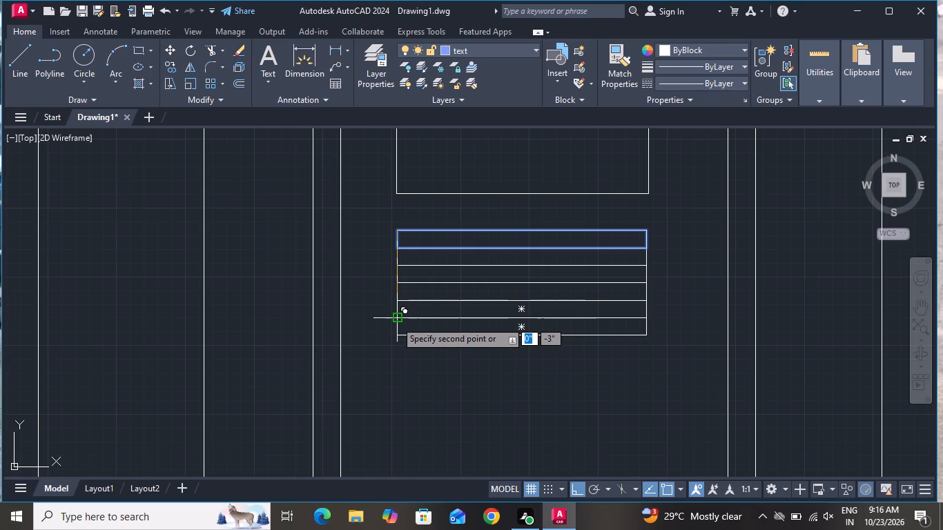
pyautogui.click(397, 338)
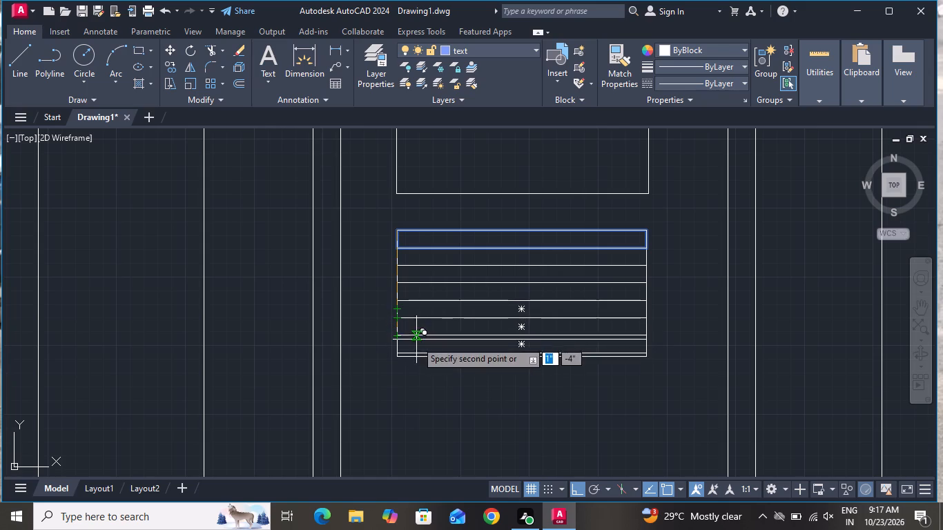
pyautogui.scroll(1, 413, 357)
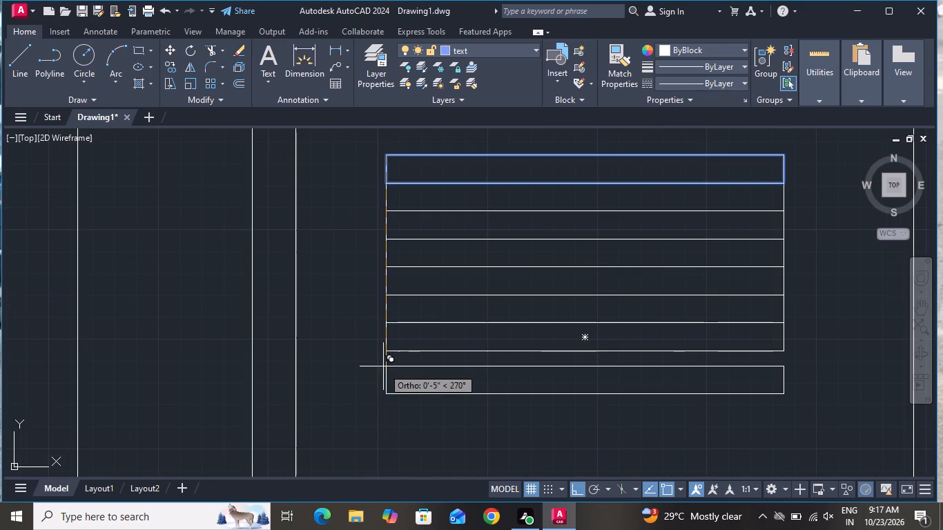
pyautogui.click(388, 353)
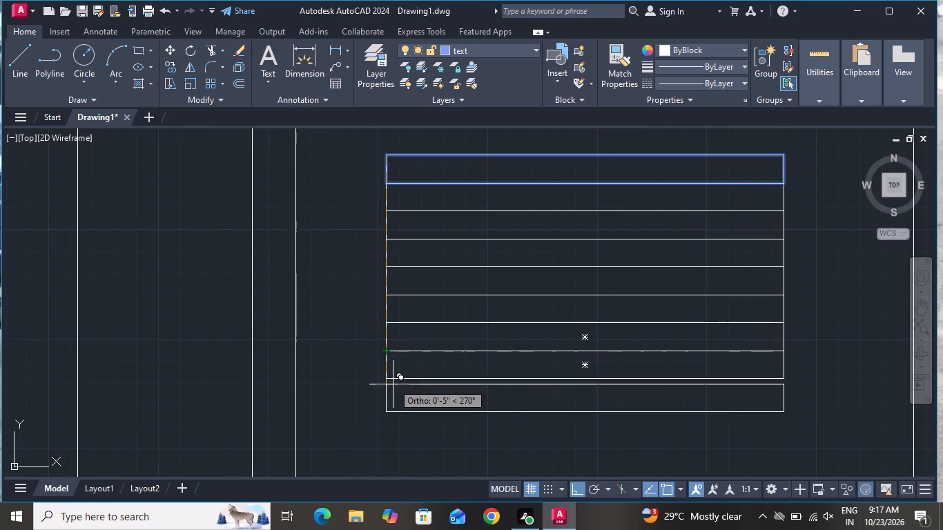
pyautogui.click(385, 380)
pyautogui.scroll(-2, 390, 378)
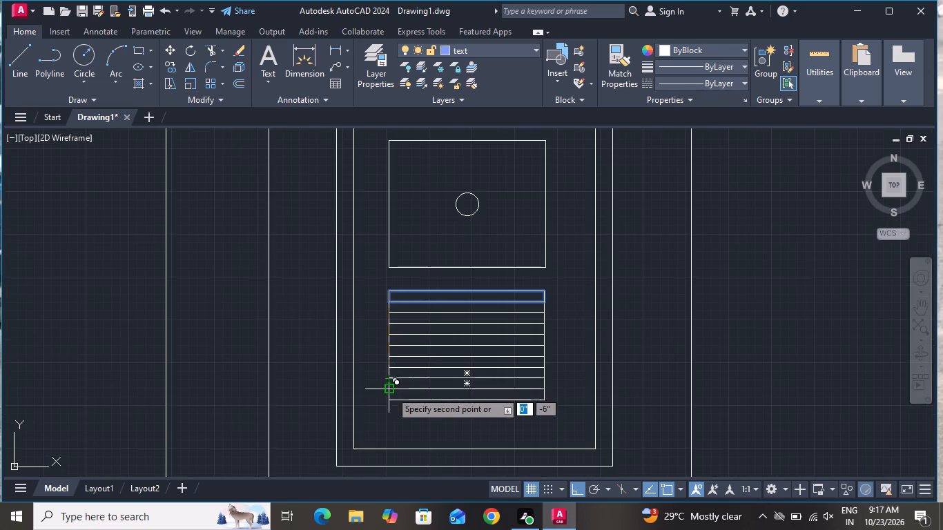
pyautogui.scroll(2, 391, 399)
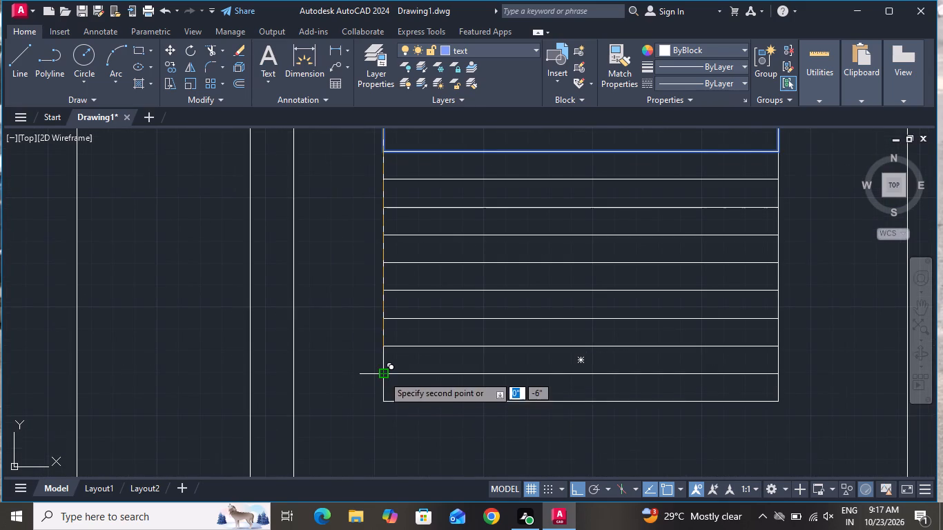
pyautogui.click(383, 374)
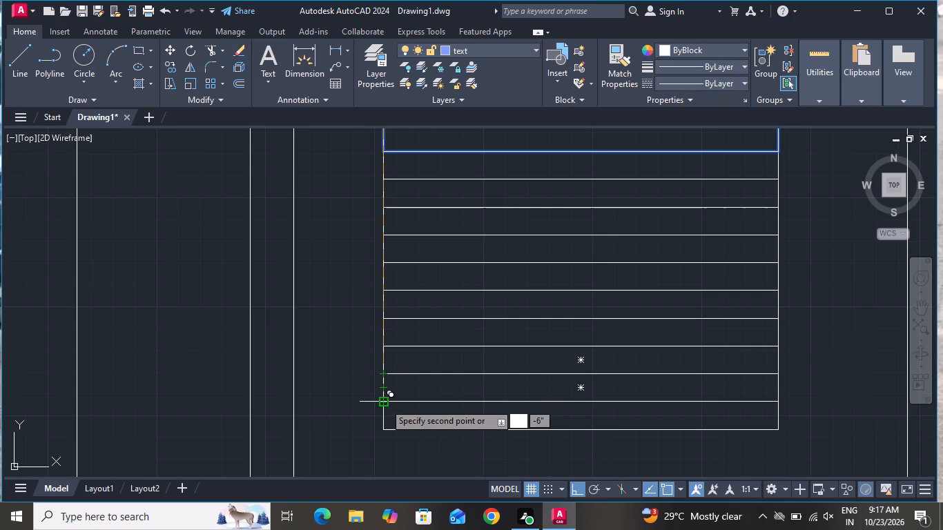
pyautogui.click(384, 403)
pyautogui.scroll(-2, 385, 373)
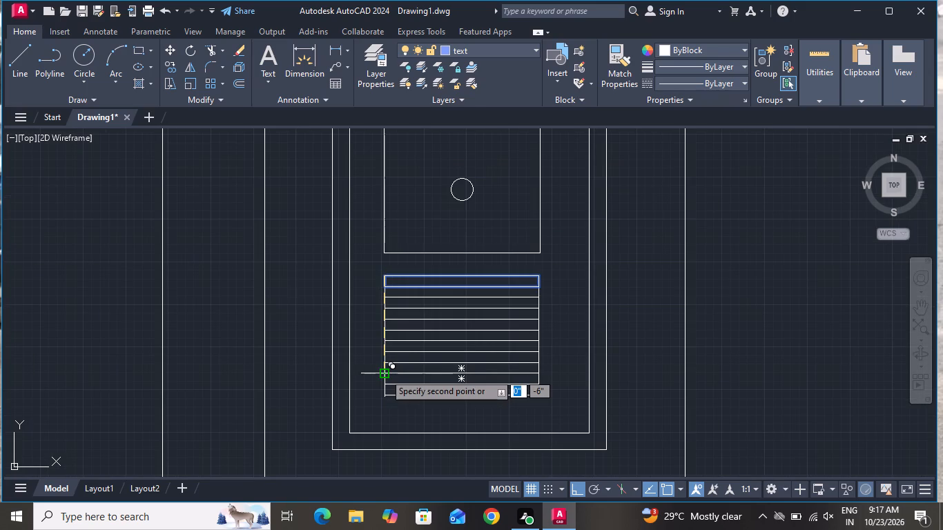
pyautogui.scroll(3, 381, 402)
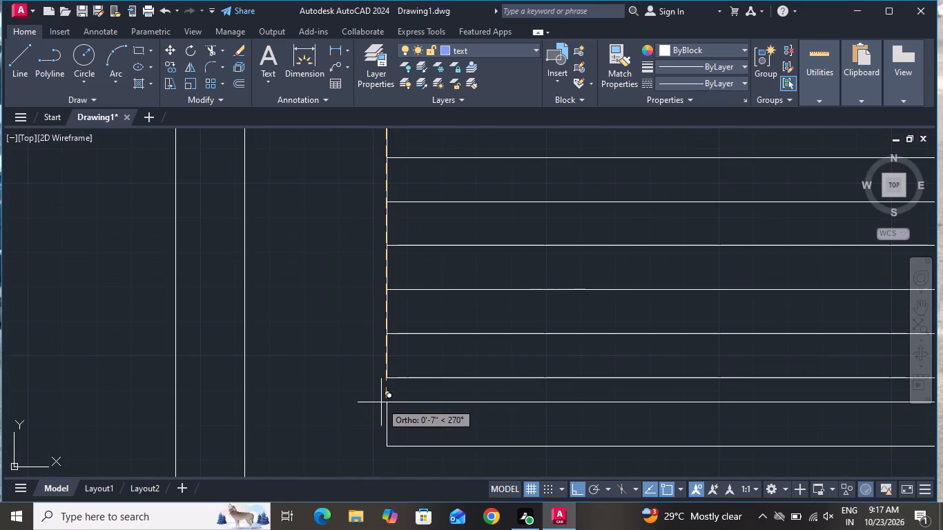
pyautogui.click(385, 380)
pyautogui.scroll(-3, 390, 380)
pyautogui.scroll(3, 391, 400)
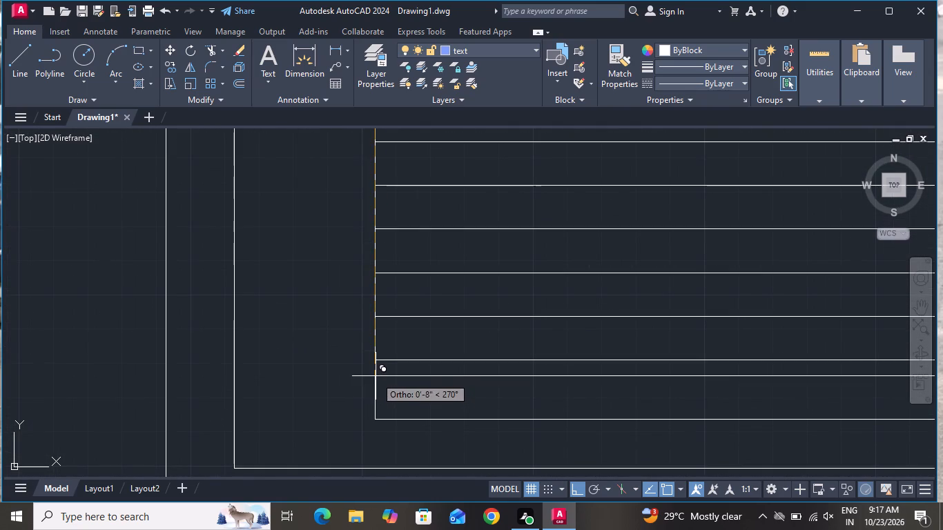
pyautogui.click(376, 364)
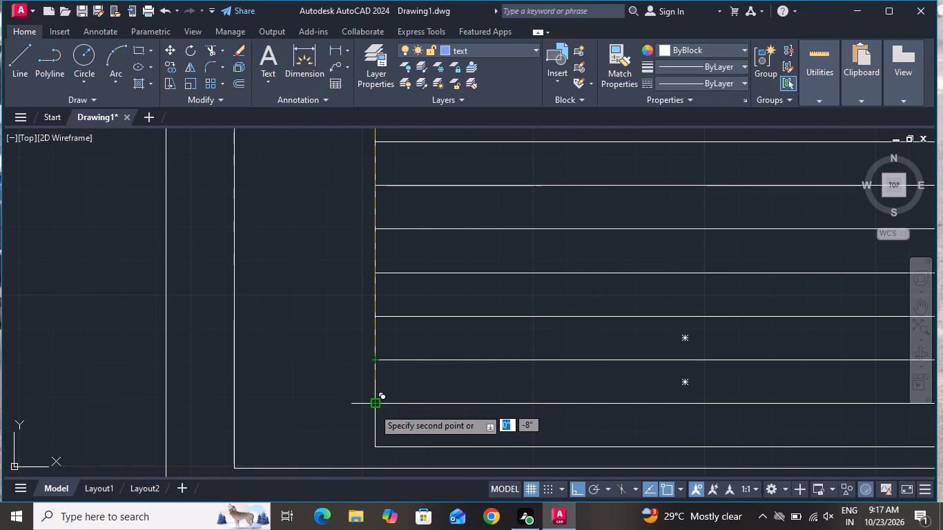
pyautogui.click(373, 408)
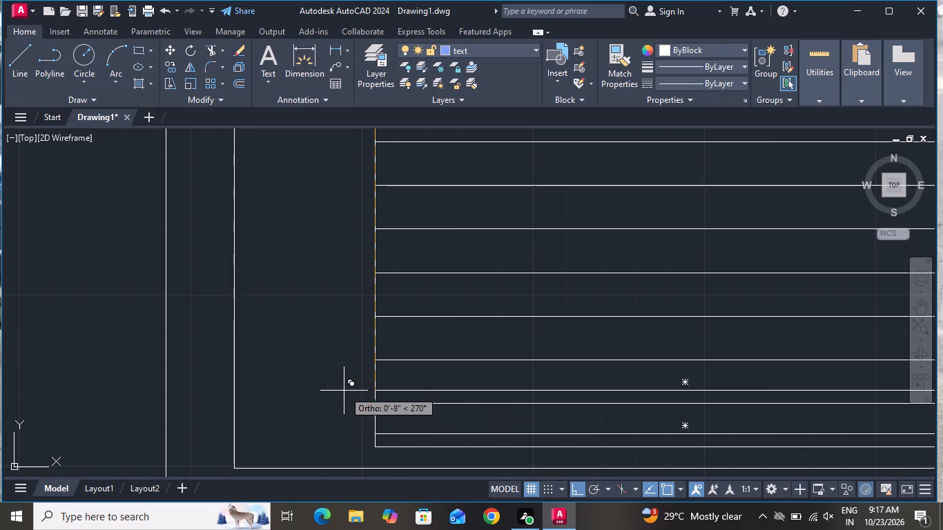
pyautogui.rightClick(344, 391)
pyautogui.moveTo(358, 235); pyautogui.dragTo(354, 226)
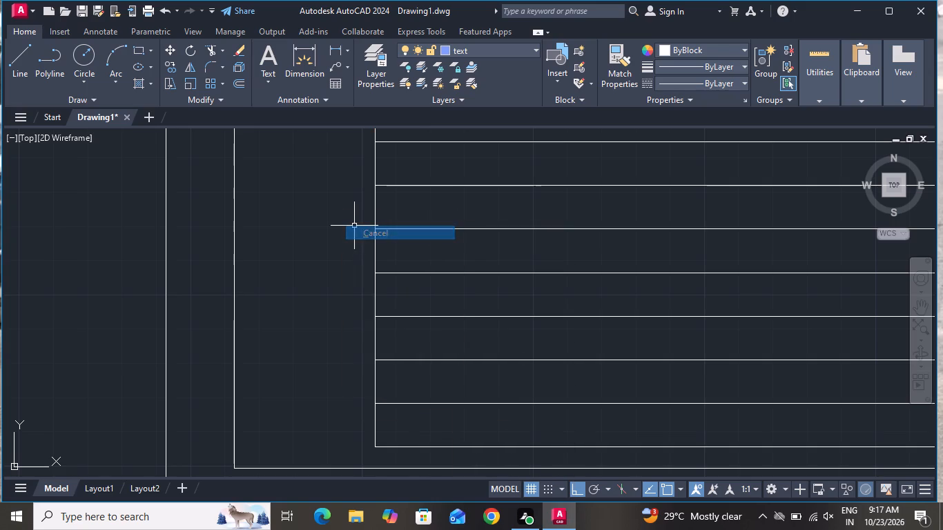
pyautogui.scroll(-4, 360, 338)
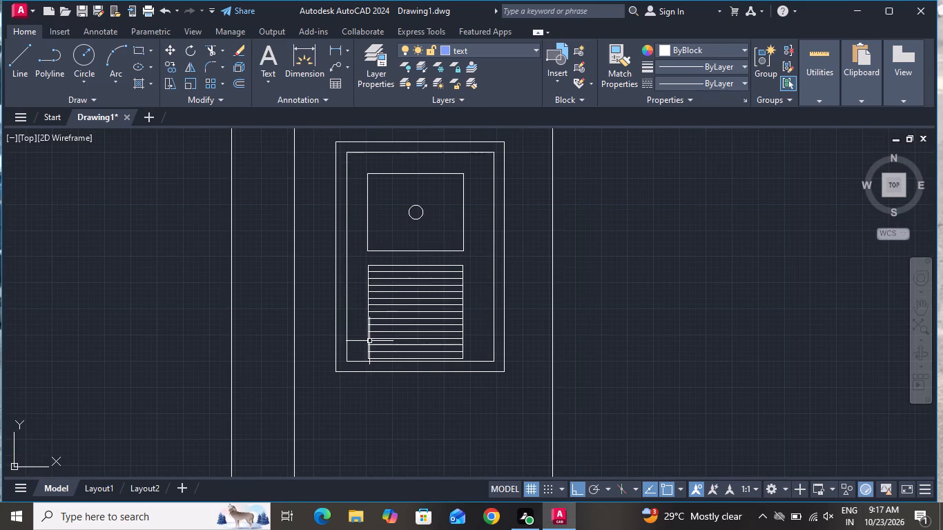
pyautogui.scroll(-1, 447, 265)
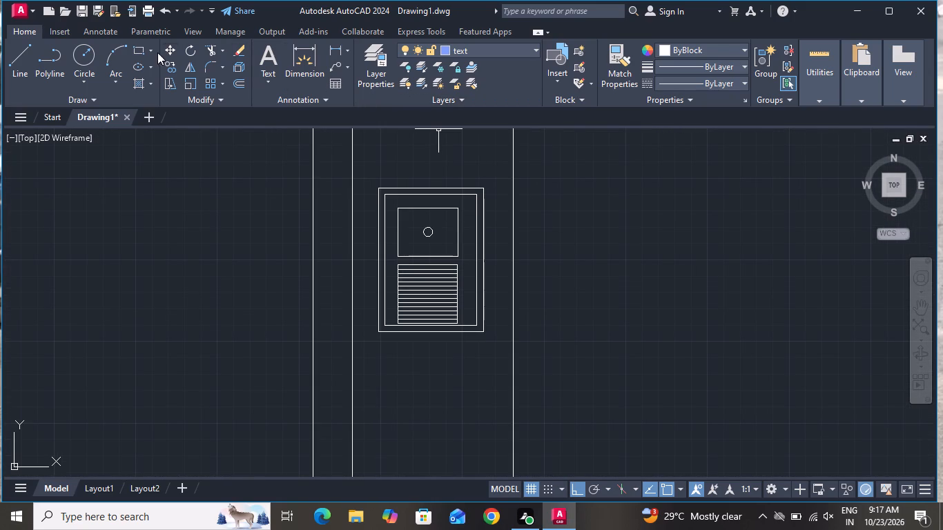
# Draw a tap rectangle about 3" wide and 1" high from the basin's right edge inward toward the drain circle.
pyautogui.click(135, 49)
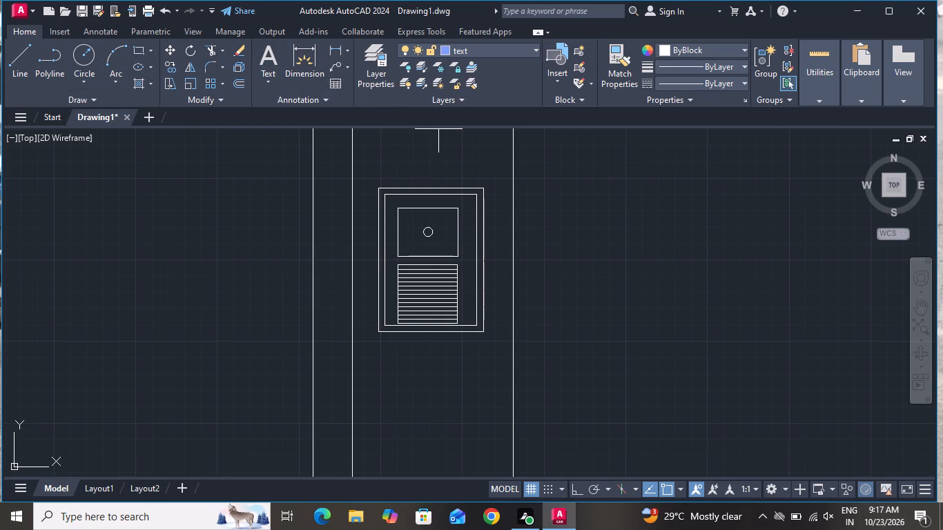
pyautogui.scroll(2, 454, 206)
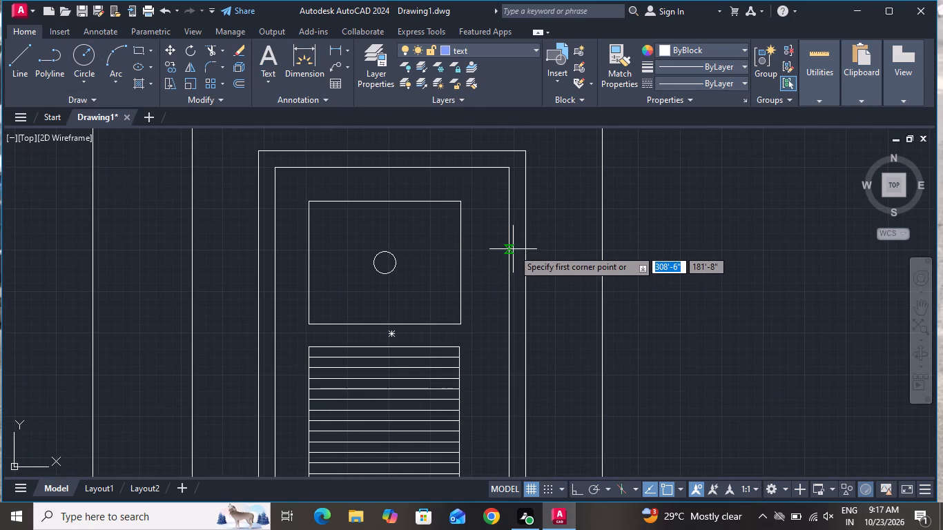
pyautogui.click(458, 253)
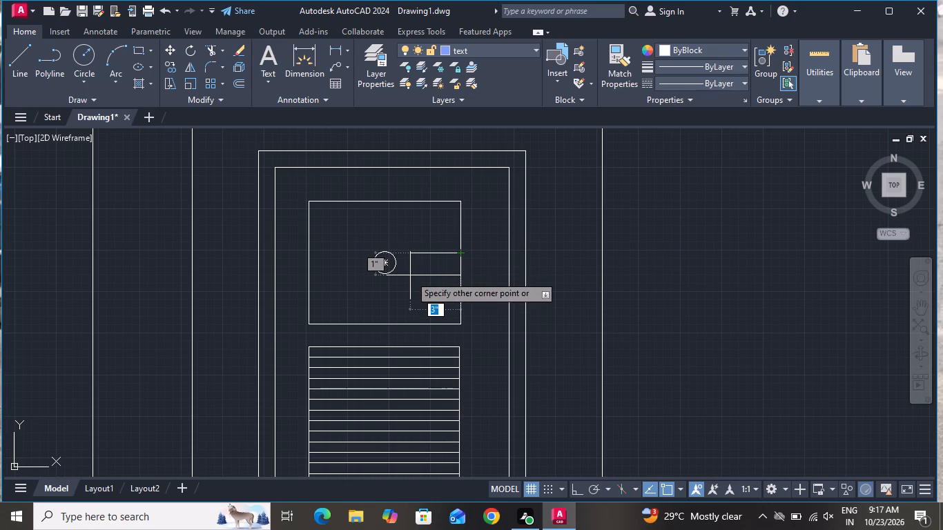
pyautogui.click(410, 275)
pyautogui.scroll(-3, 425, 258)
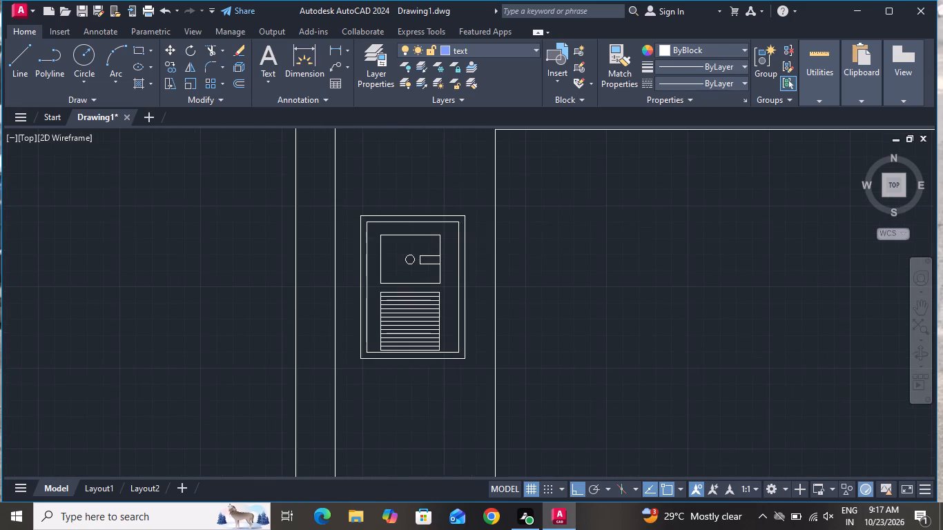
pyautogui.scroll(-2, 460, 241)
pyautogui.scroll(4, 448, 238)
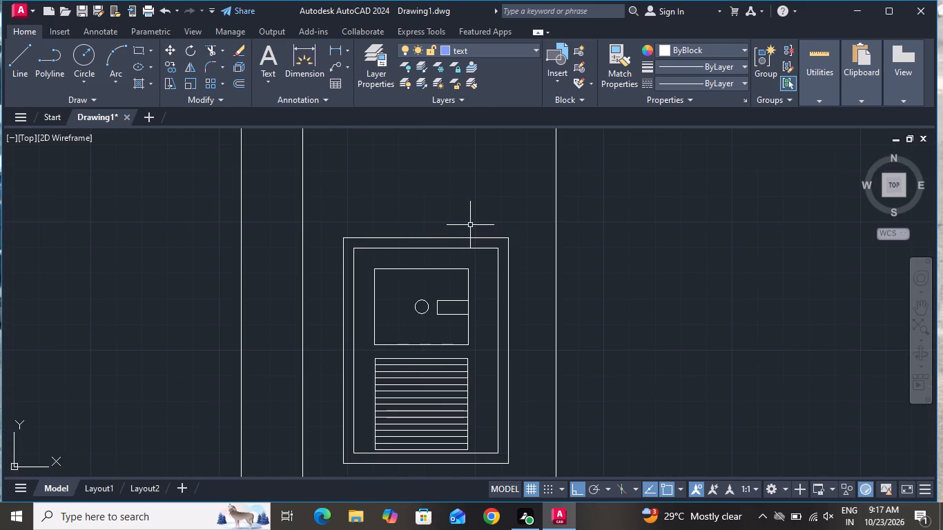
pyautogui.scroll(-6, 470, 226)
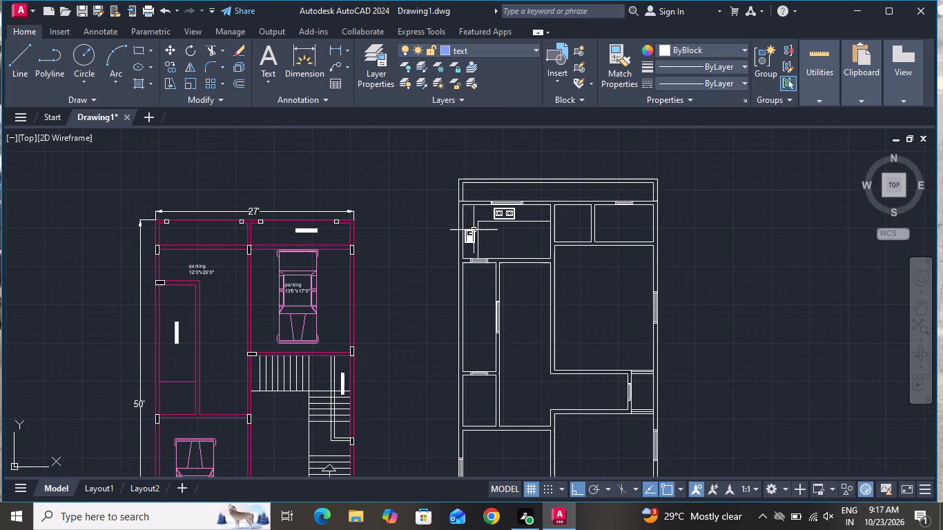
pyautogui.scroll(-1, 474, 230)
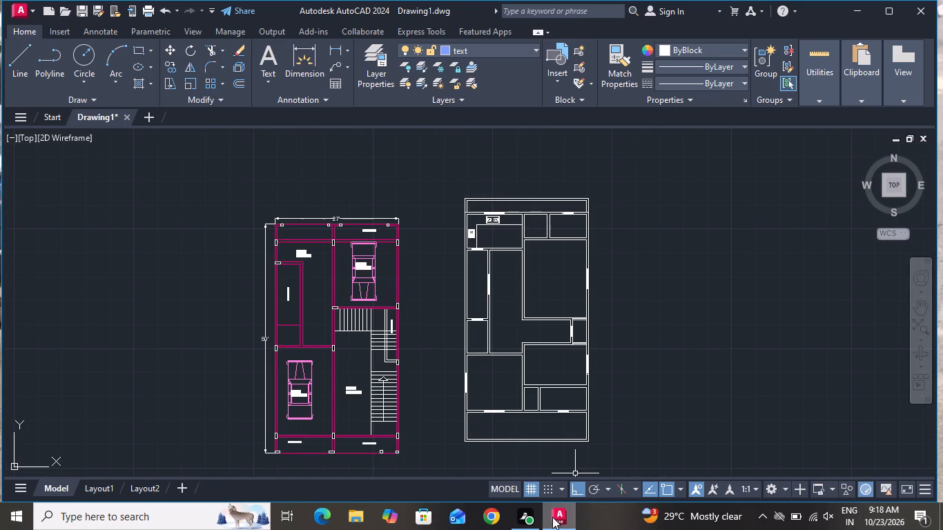
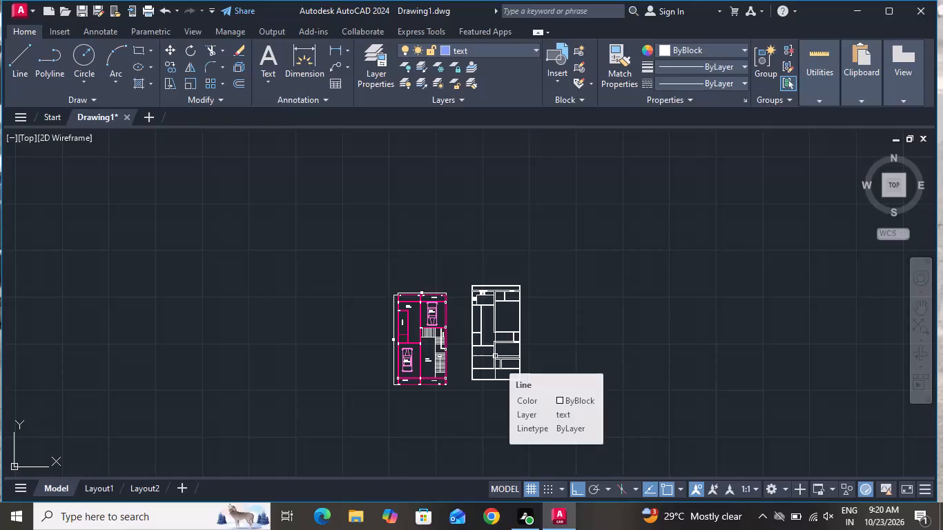
# Insert the Toilet - Imperial block from the architectural tool palette in the strip along the top of the right-hand floor plan.
pyautogui.scroll(2, 500, 317)
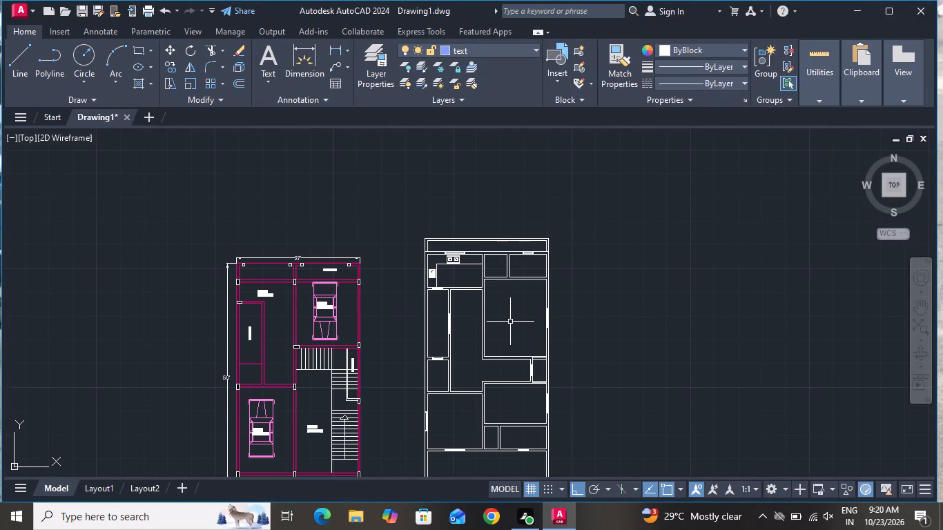
pyautogui.scroll(-2, 510, 322)
pyautogui.scroll(4, 512, 296)
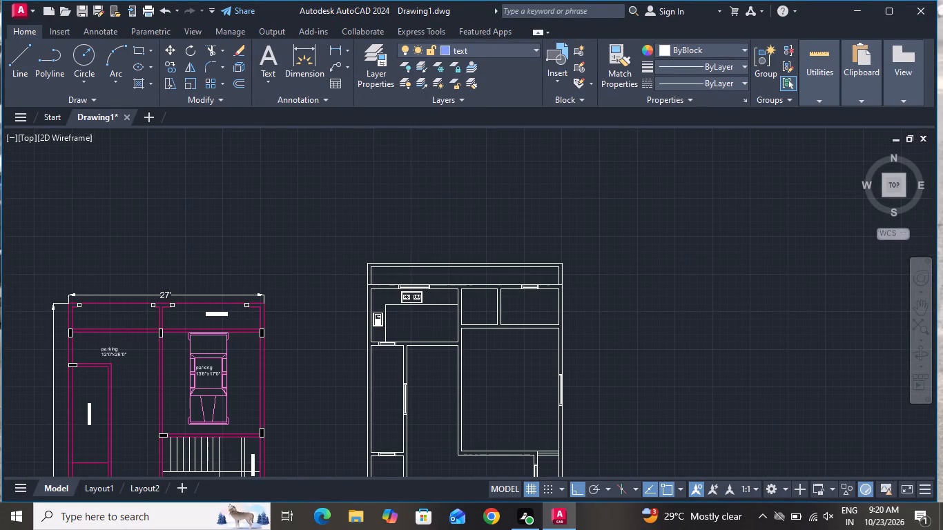
pyautogui.write('tp')
pyautogui.press('space')
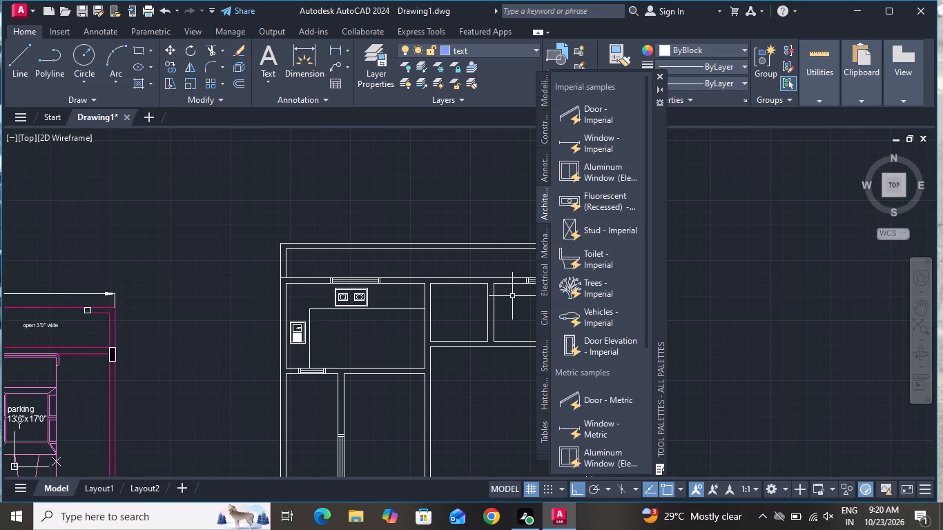
pyautogui.click(579, 257)
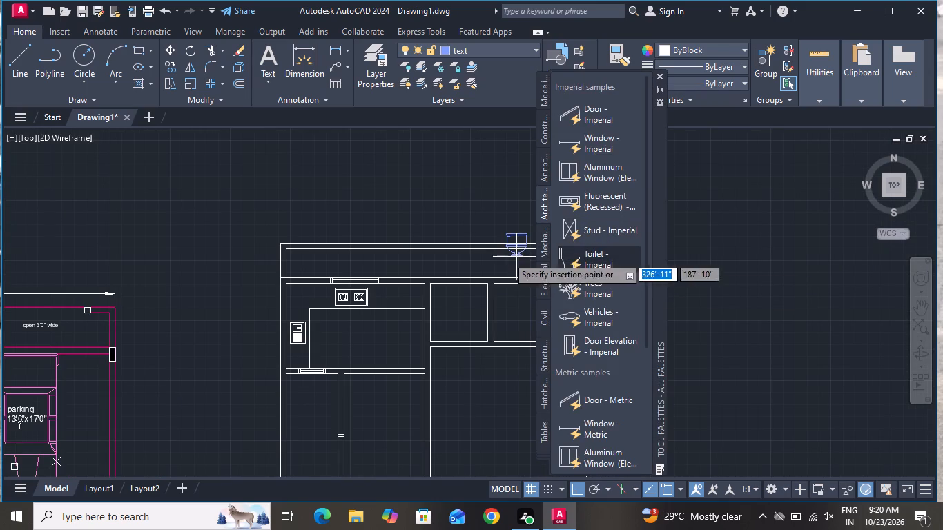
pyautogui.click(435, 262)
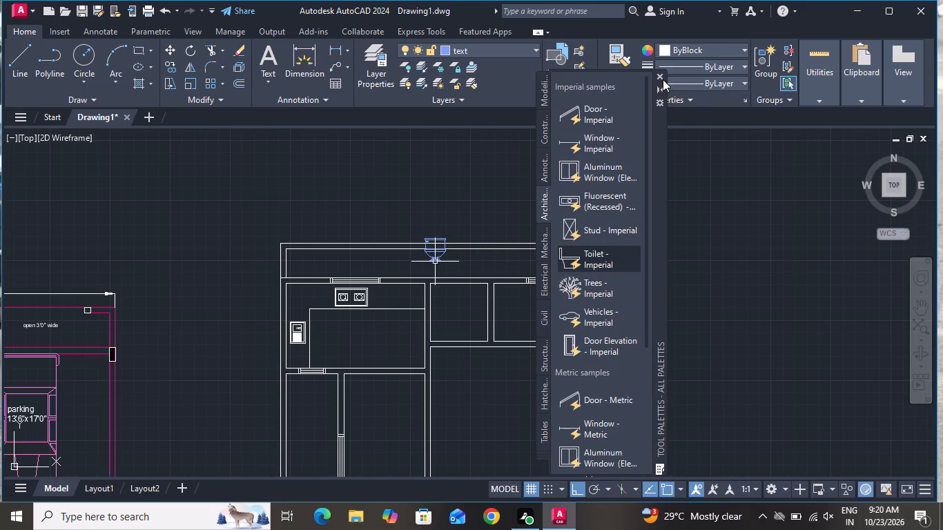
pyautogui.click(661, 80)
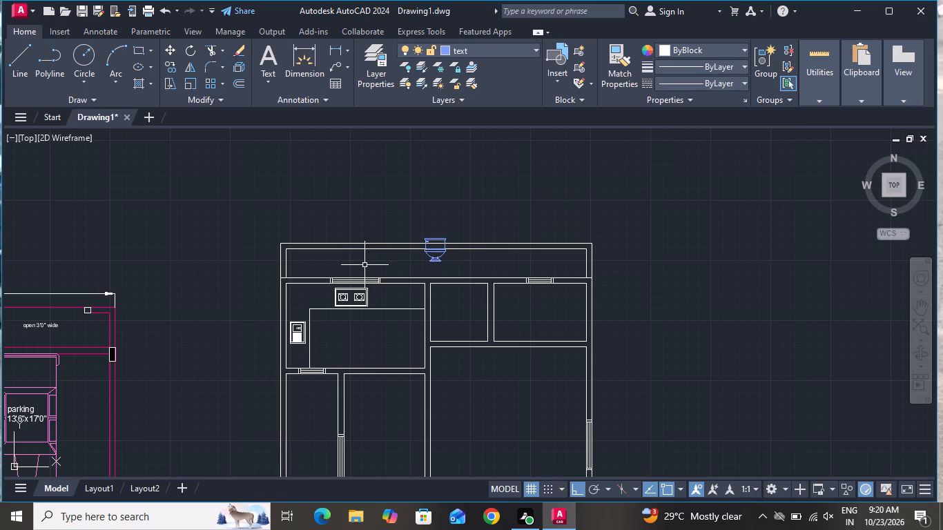
# Switch the inserted toilet block to its Round (Plan) view.
pyautogui.scroll(1, 388, 251)
pyautogui.scroll(1, 488, 256)
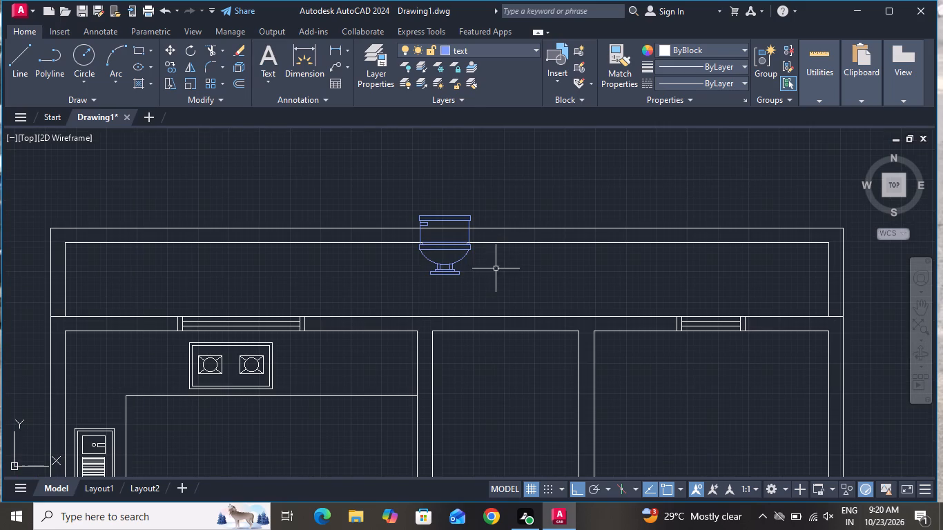
pyautogui.click(454, 274)
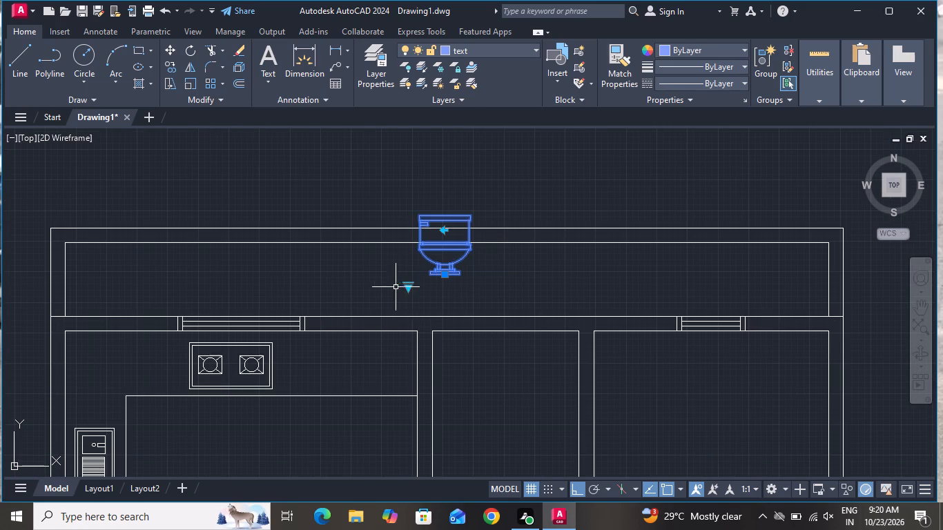
pyautogui.click(409, 285)
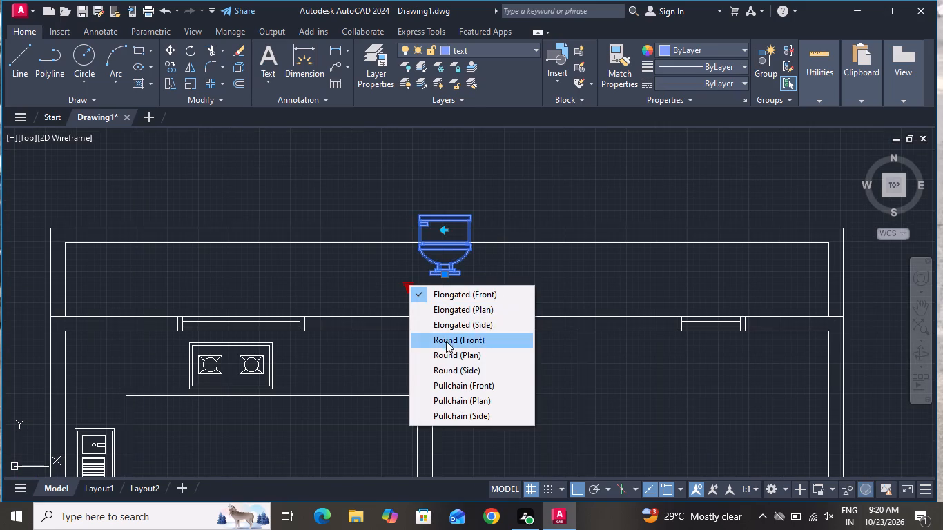
pyautogui.click(456, 353)
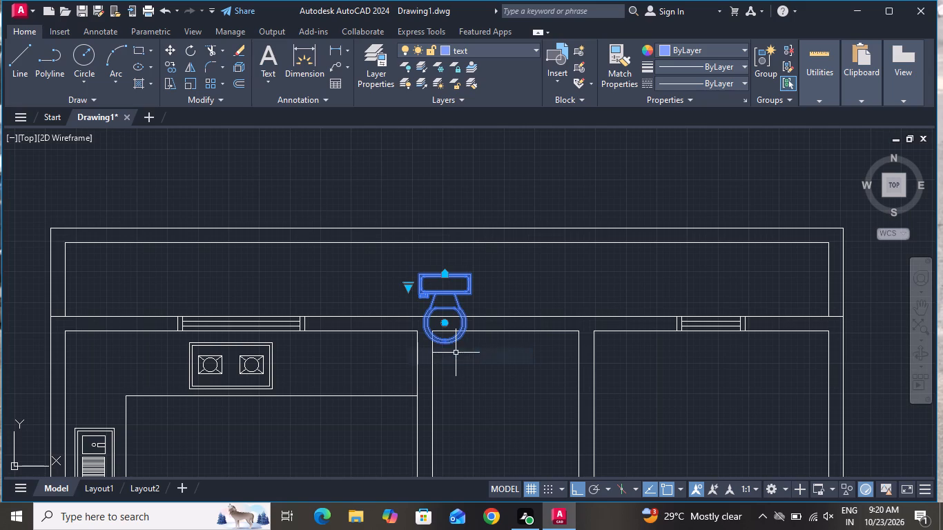
# With Ortho off, move the toilet by its tank's back midpoint to the inner wall face under the upper-right room's window.
pyautogui.click(174, 52)
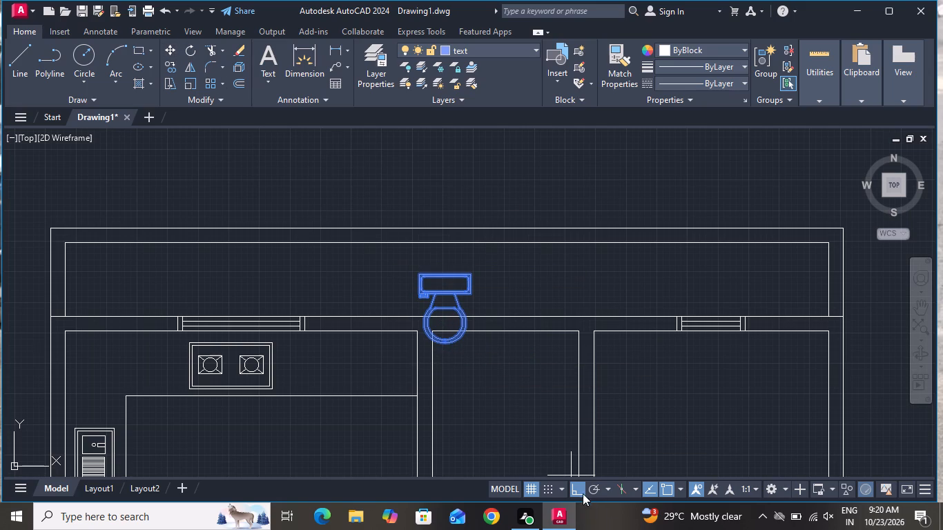
pyautogui.click(581, 491)
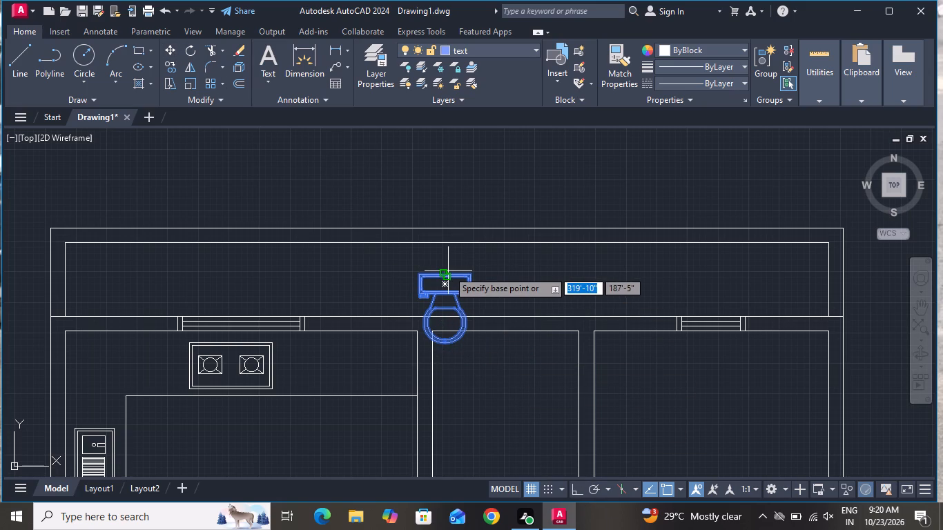
pyautogui.click(448, 271)
pyautogui.scroll(-1, 467, 252)
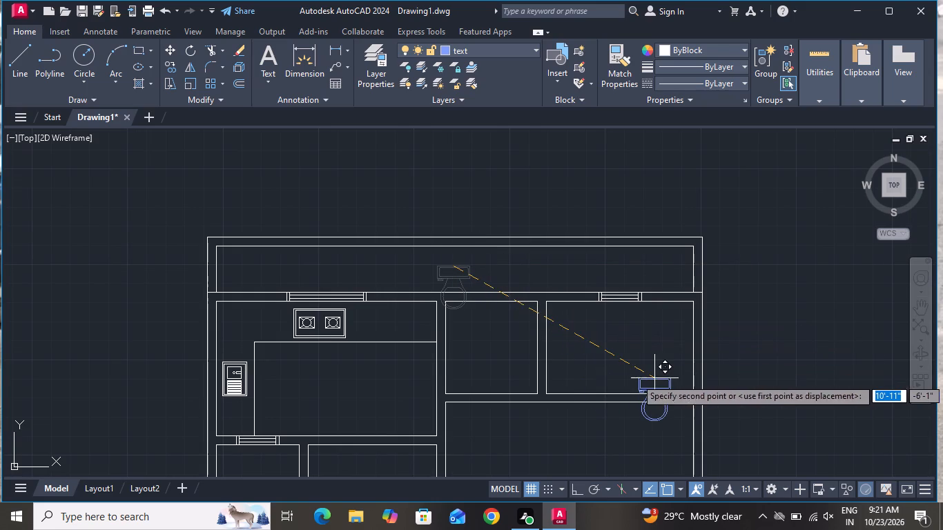
pyautogui.scroll(1, 654, 378)
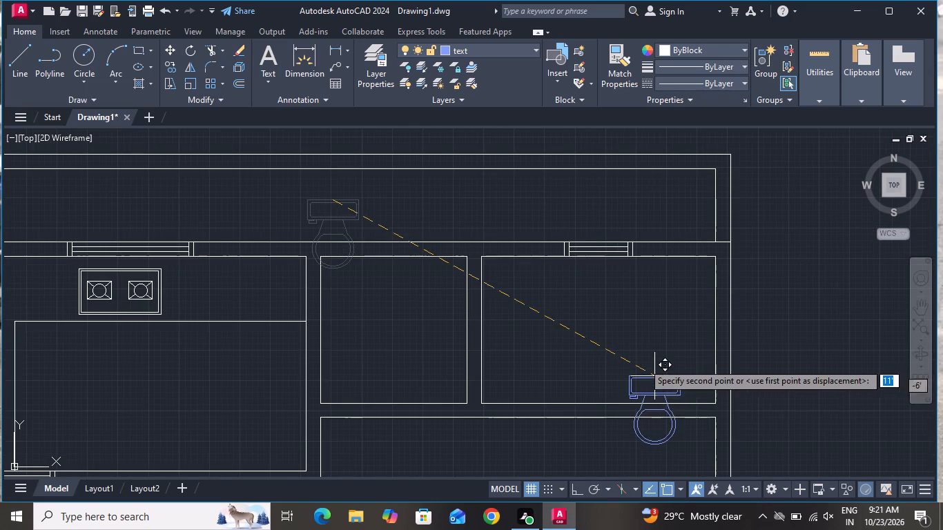
pyautogui.scroll(2, 599, 288)
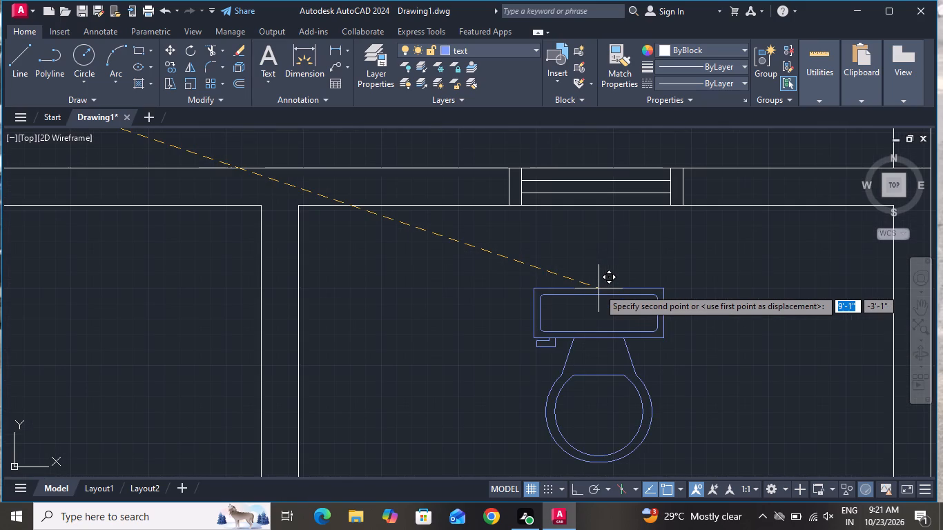
pyautogui.click(592, 210)
# Draw two 6" jamb lines across the wall below the toilet room, one near its right corner and one farther left.
pyautogui.scroll(-1, 586, 275)
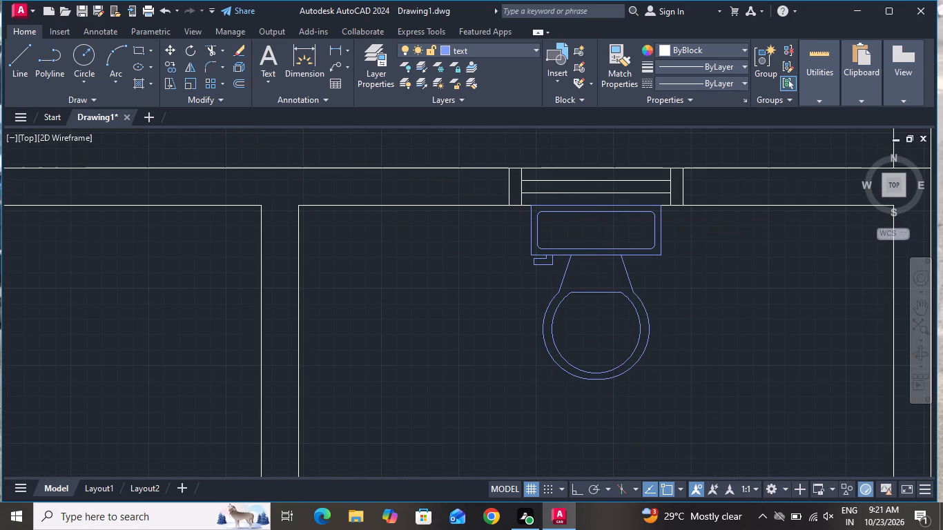
pyautogui.scroll(-2, 586, 275)
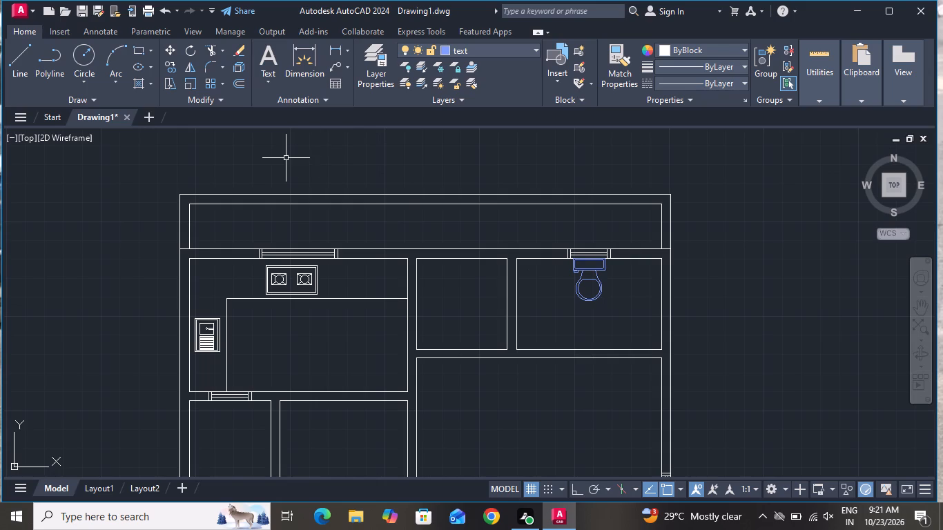
pyautogui.click(19, 48)
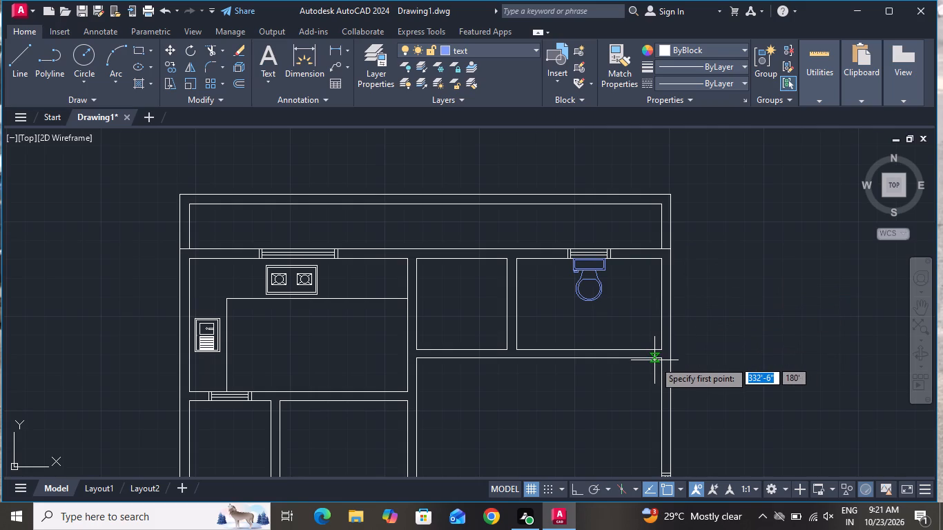
pyautogui.scroll(3, 658, 373)
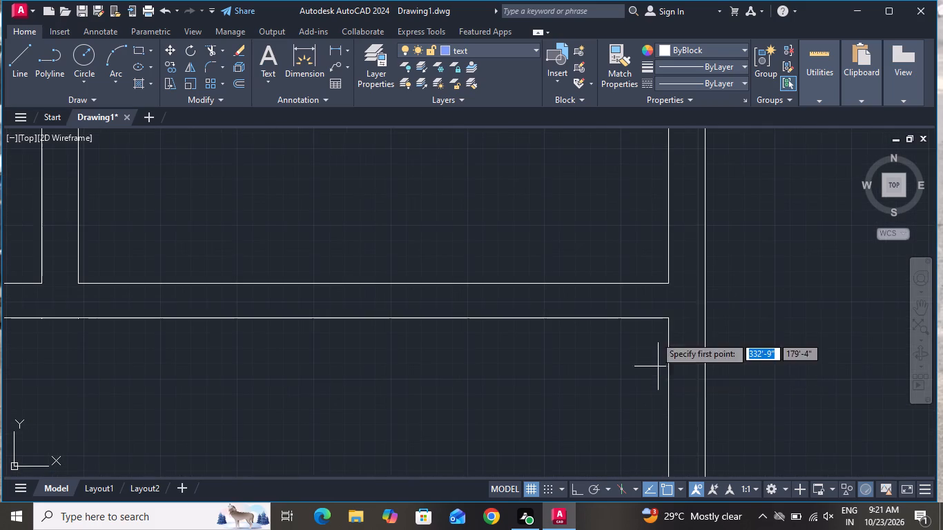
pyautogui.click(623, 284)
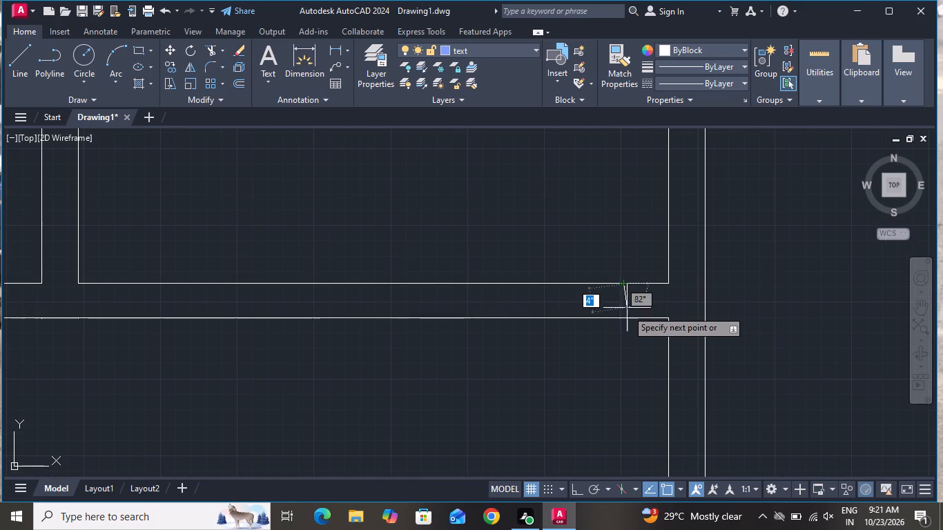
pyautogui.click(623, 315)
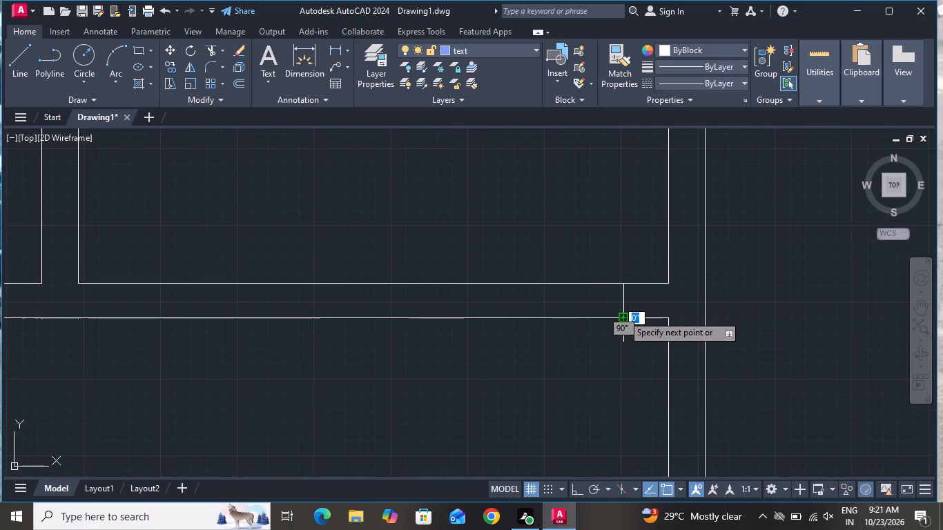
pyautogui.rightClick(623, 315)
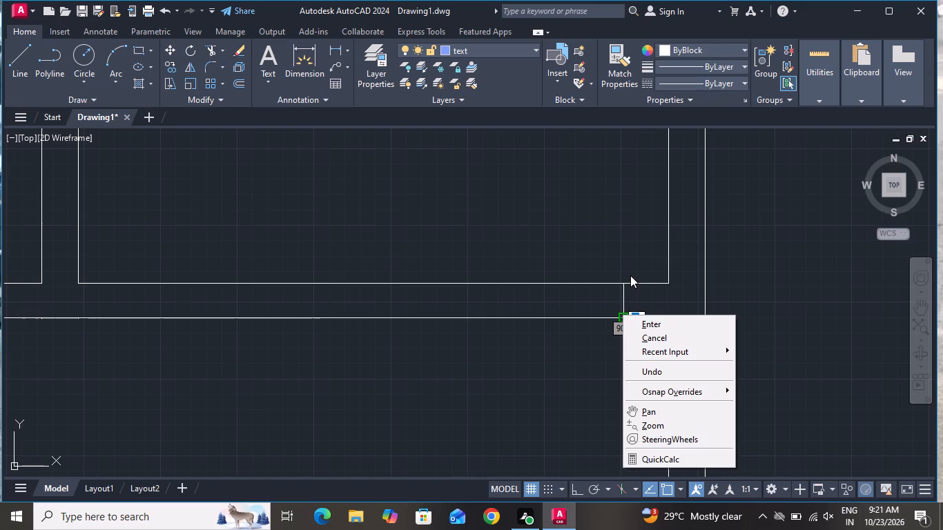
pyautogui.click(649, 335)
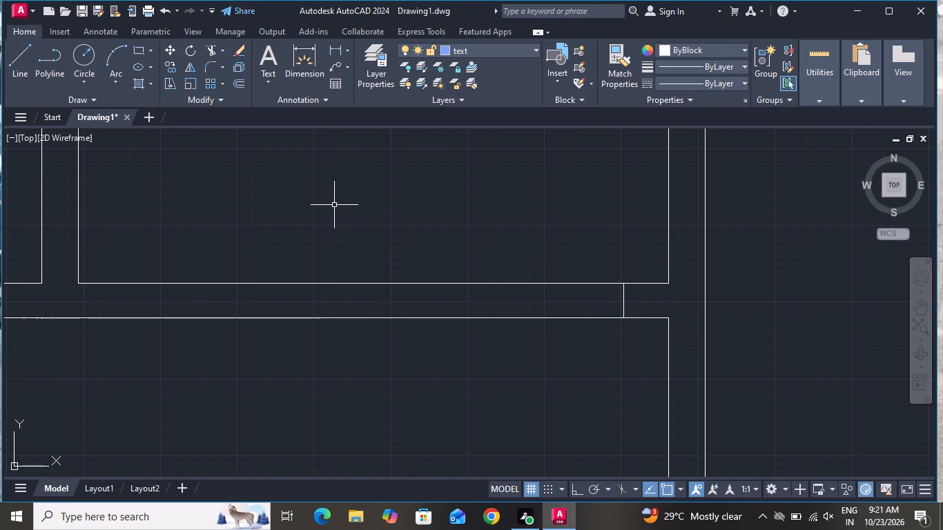
pyautogui.click(26, 66)
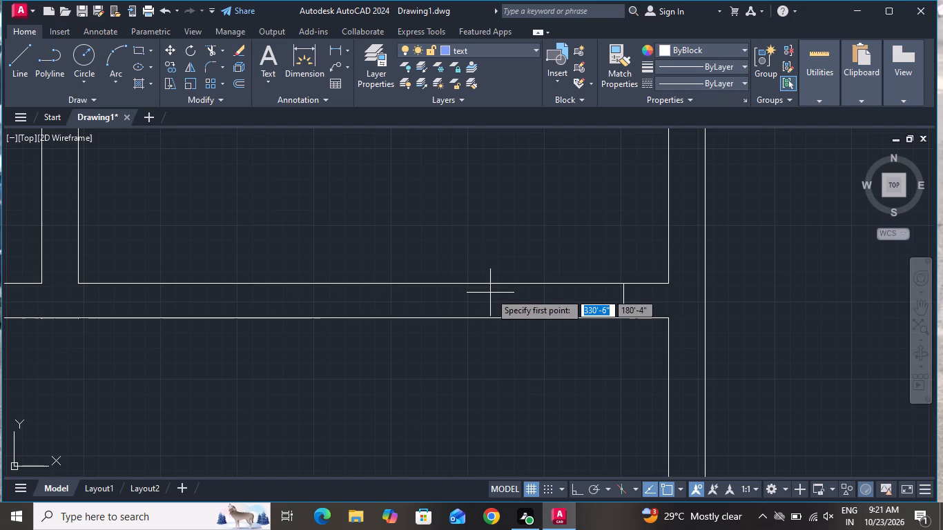
pyautogui.click(469, 284)
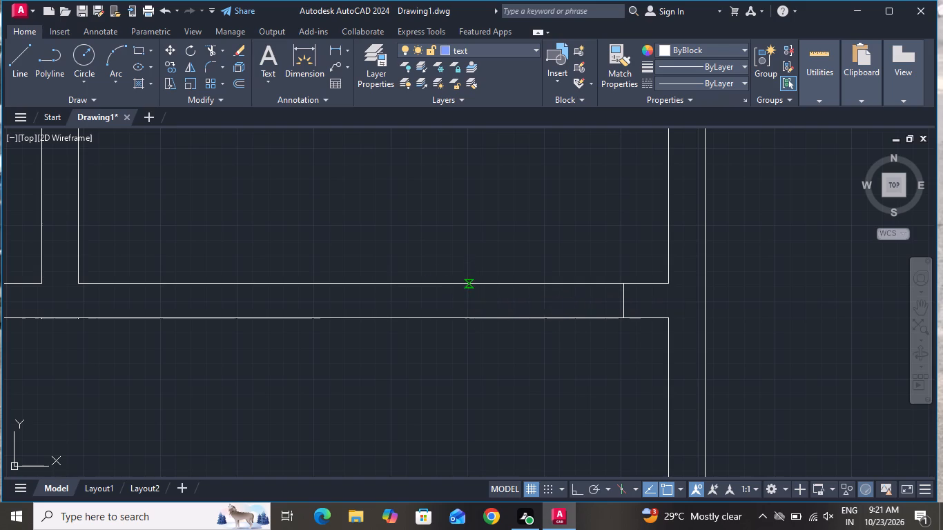
pyautogui.click(466, 322)
pyautogui.rightClick(466, 322)
pyautogui.click(487, 340)
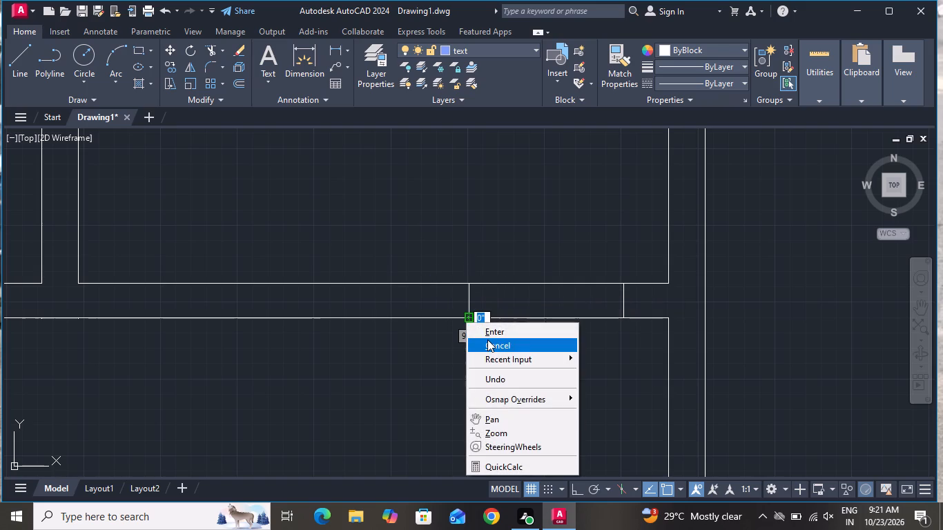
# Trim the lower wall line between the two jamb lines below the toilet room.
pyautogui.click(210, 53)
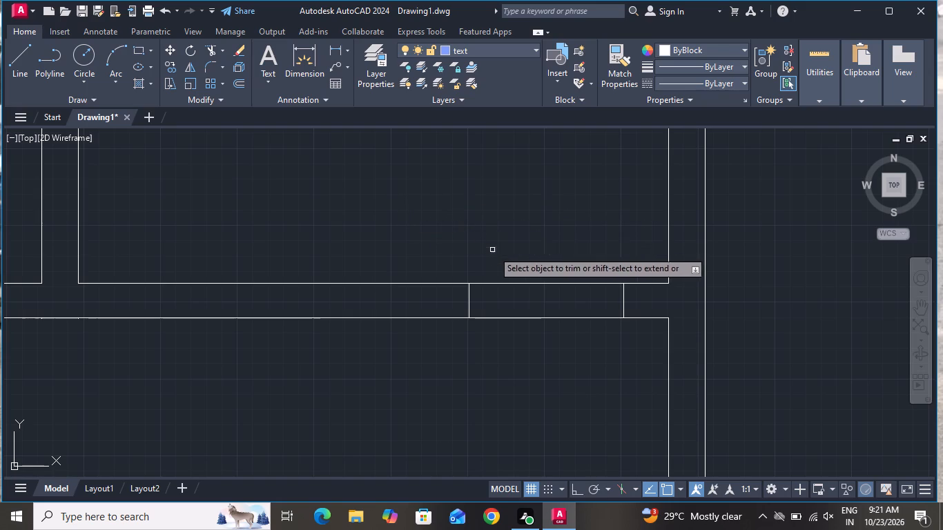
pyautogui.click(529, 311)
pyautogui.click(530, 328)
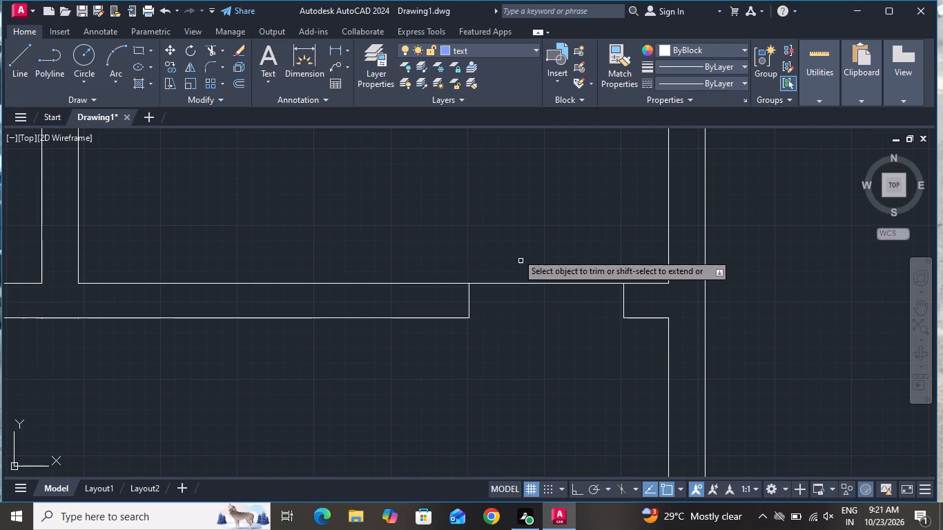
pyautogui.rightClick(456, 167)
pyautogui.click(473, 189)
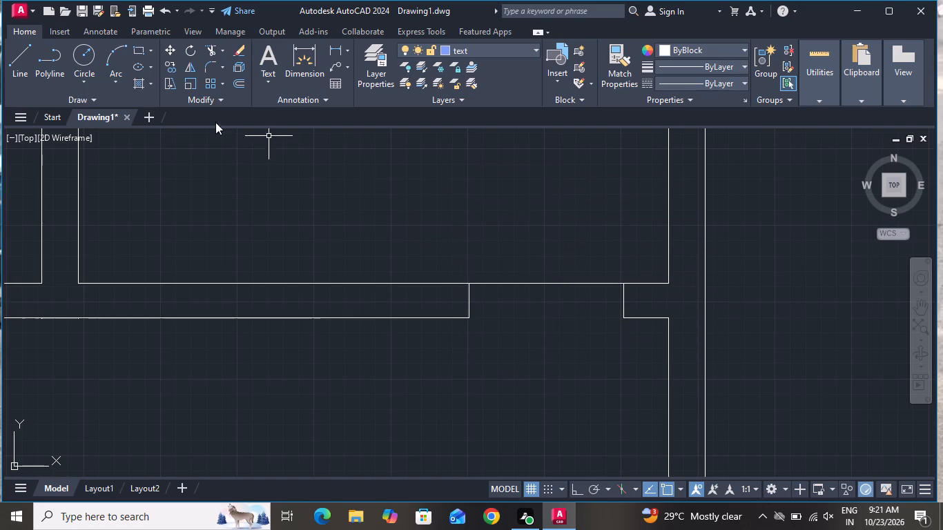
# Draw two 6" jamb lines across the wall below the small room beside the toilet room, one near its left corner and one farther right.
pyautogui.click(32, 60)
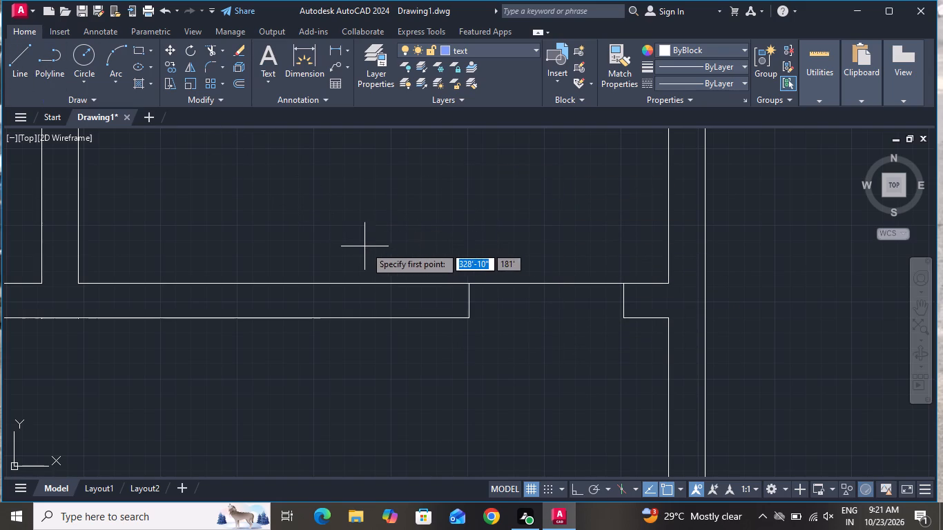
pyautogui.scroll(-1, 373, 252)
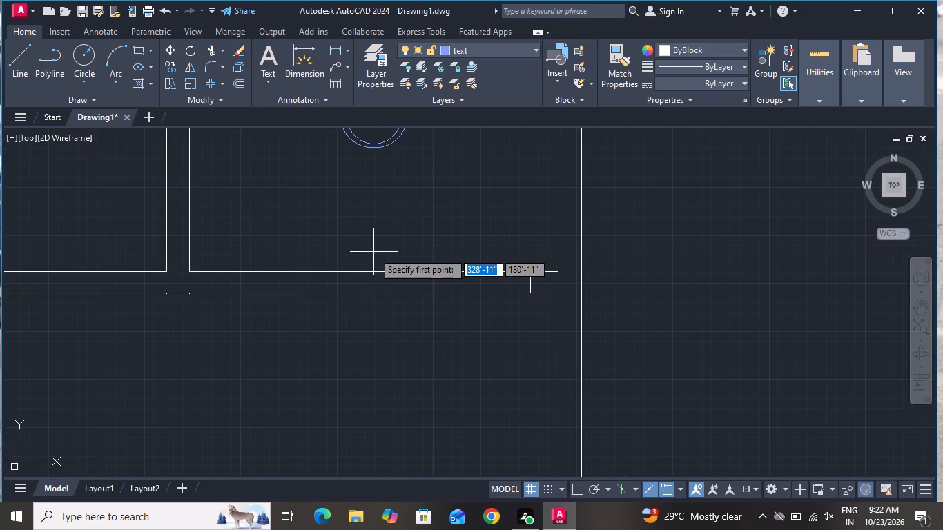
pyautogui.scroll(-1, 373, 252)
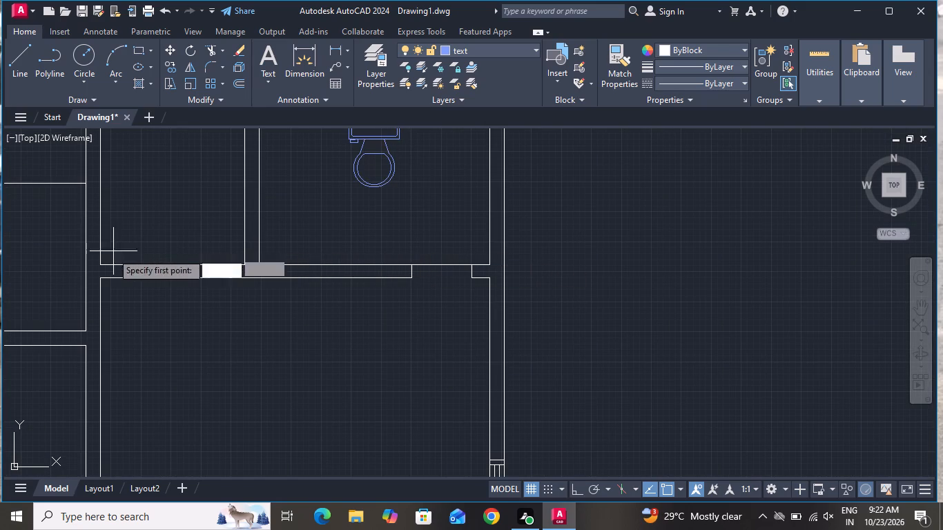
pyautogui.scroll(2, 106, 268)
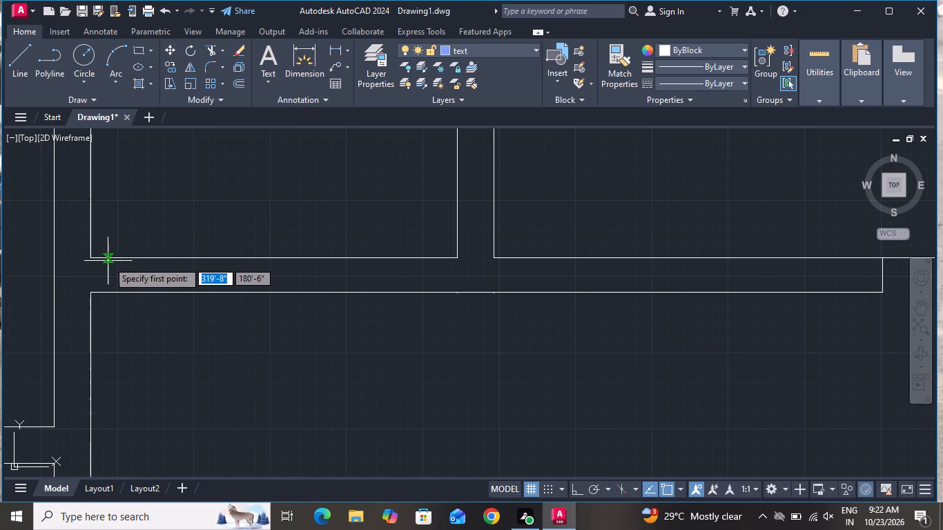
pyautogui.click(107, 258)
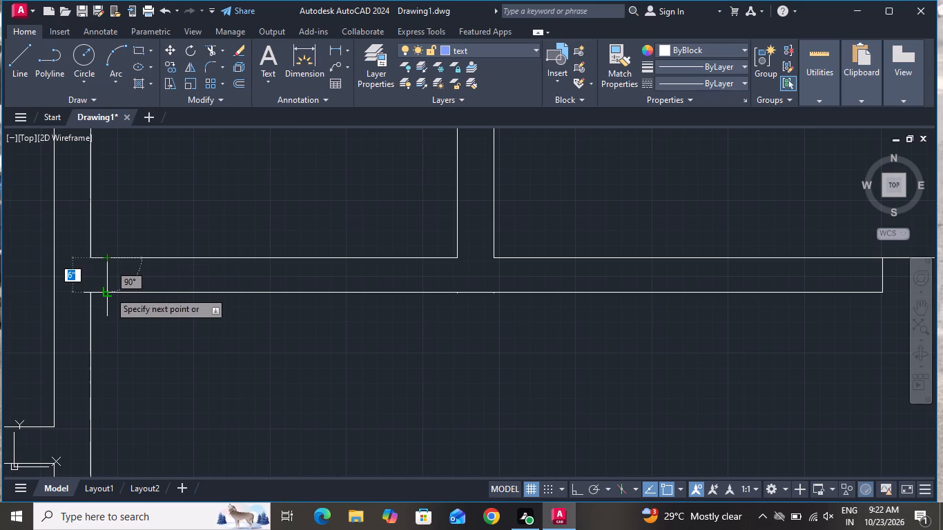
pyautogui.click(109, 293)
pyautogui.rightClick(113, 294)
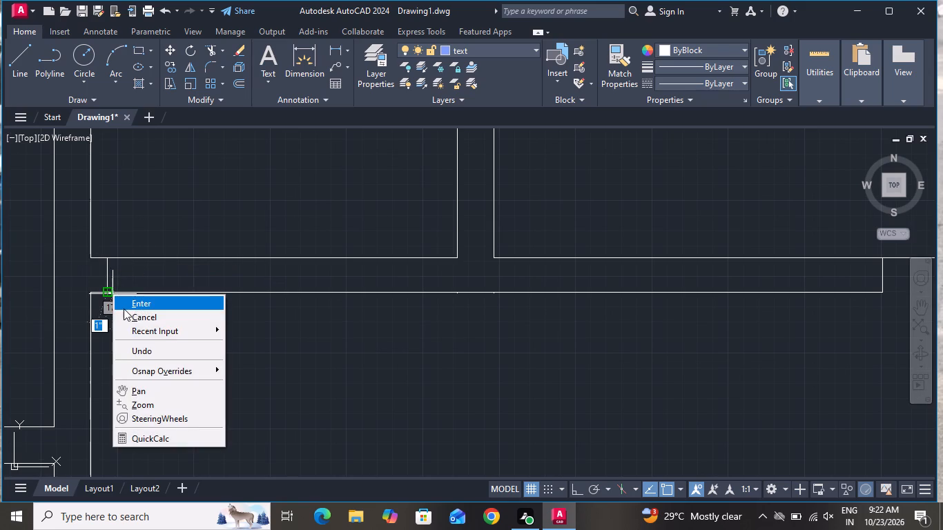
pyautogui.click(135, 320)
pyautogui.click(17, 63)
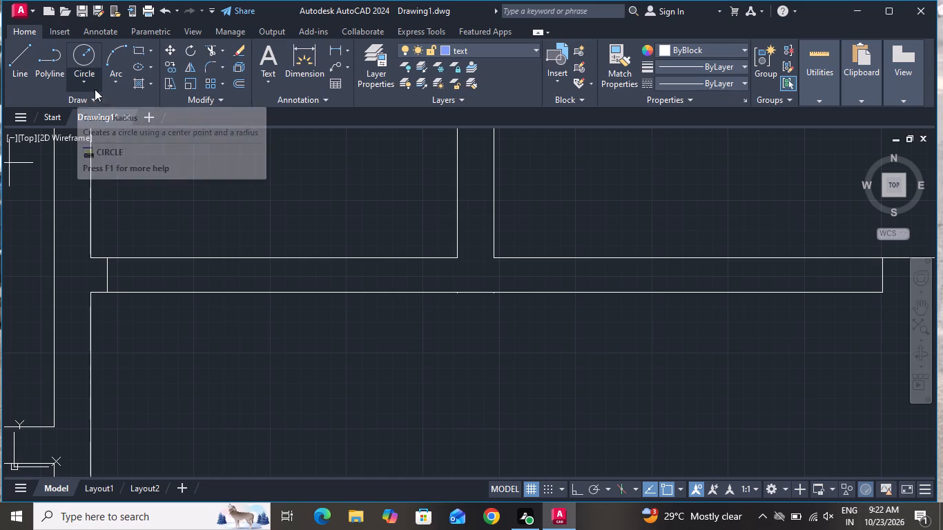
pyautogui.click(213, 256)
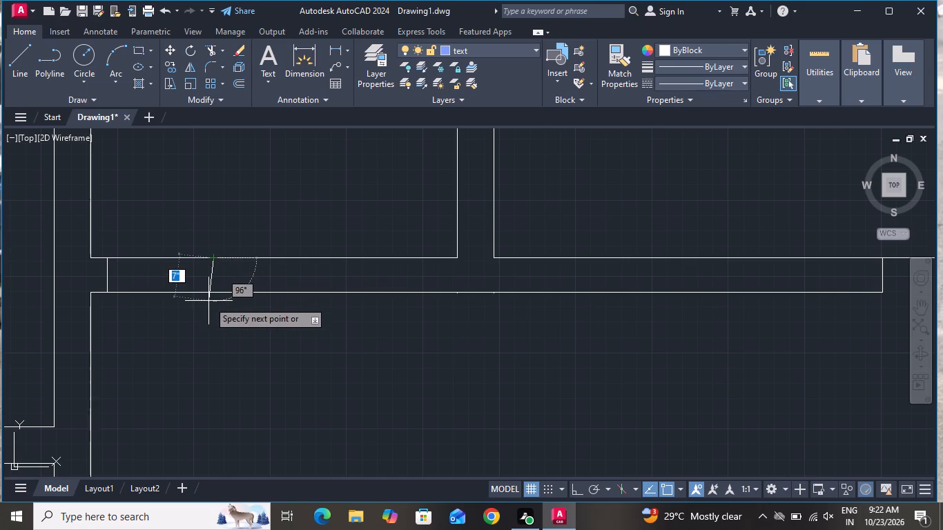
pyautogui.click(214, 292)
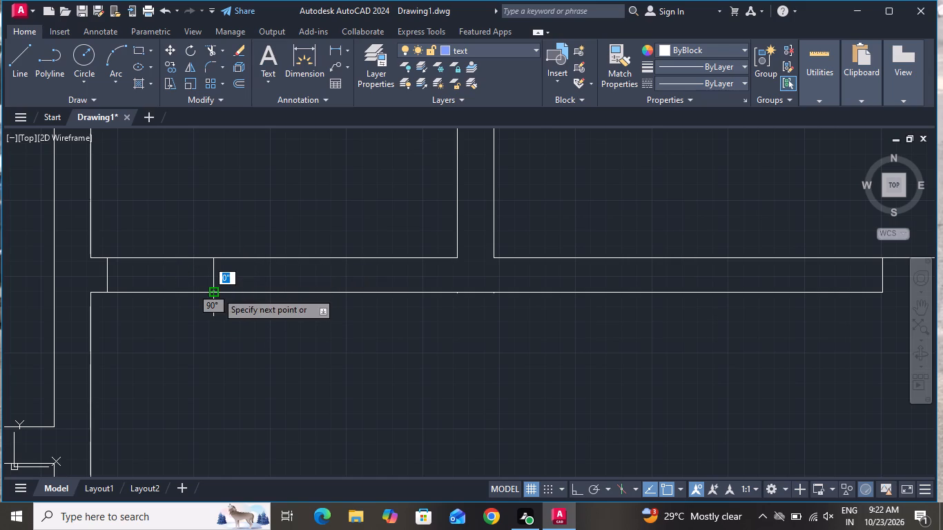
pyautogui.rightClick(217, 292)
pyautogui.click(233, 311)
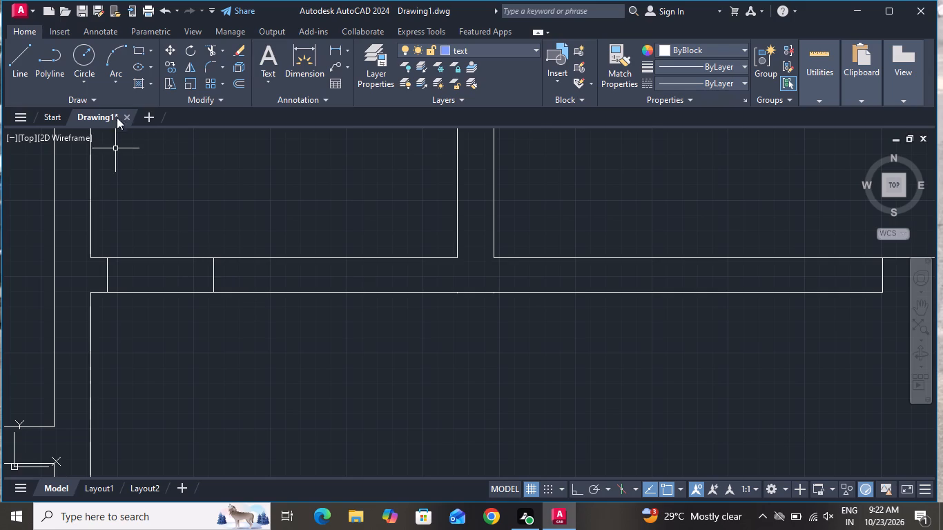
# Trim the lower wall line between the two new jamb lines below the small room.
pyautogui.click(211, 50)
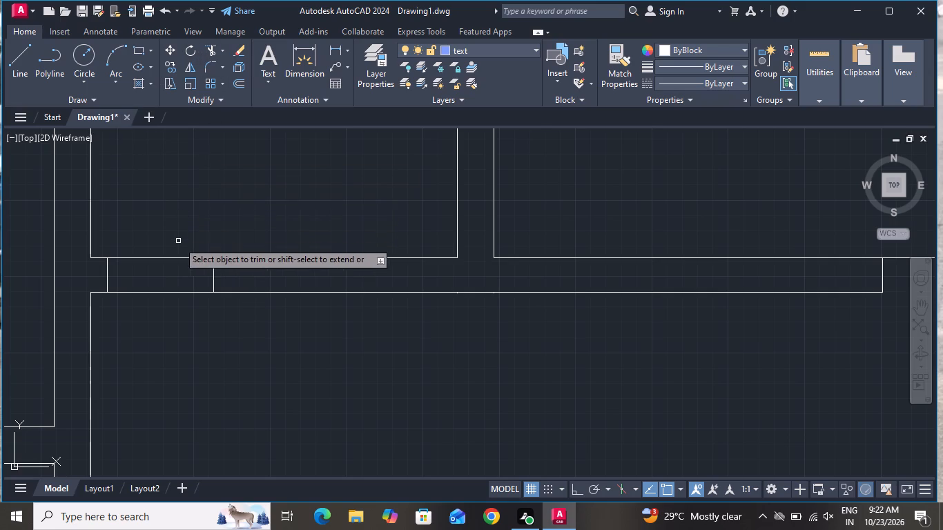
pyautogui.click(171, 274)
pyautogui.click(170, 312)
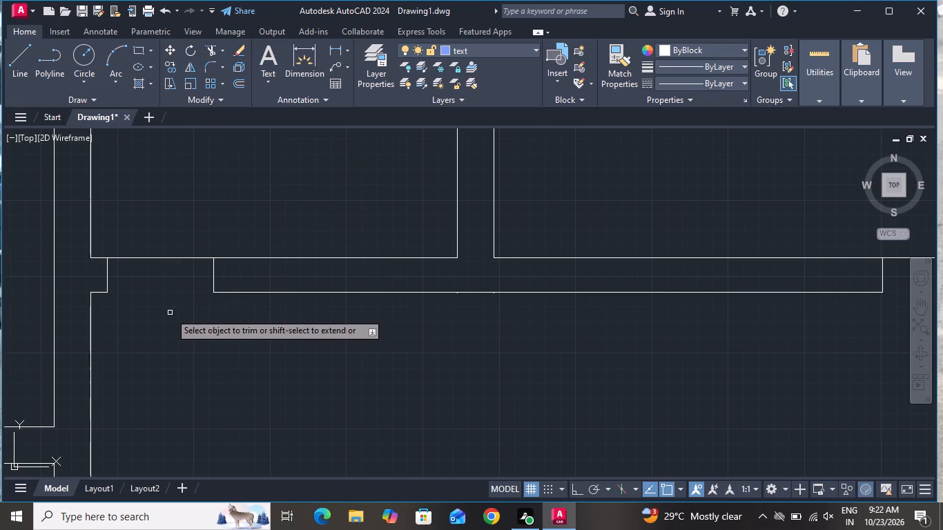
pyautogui.rightClick(175, 315)
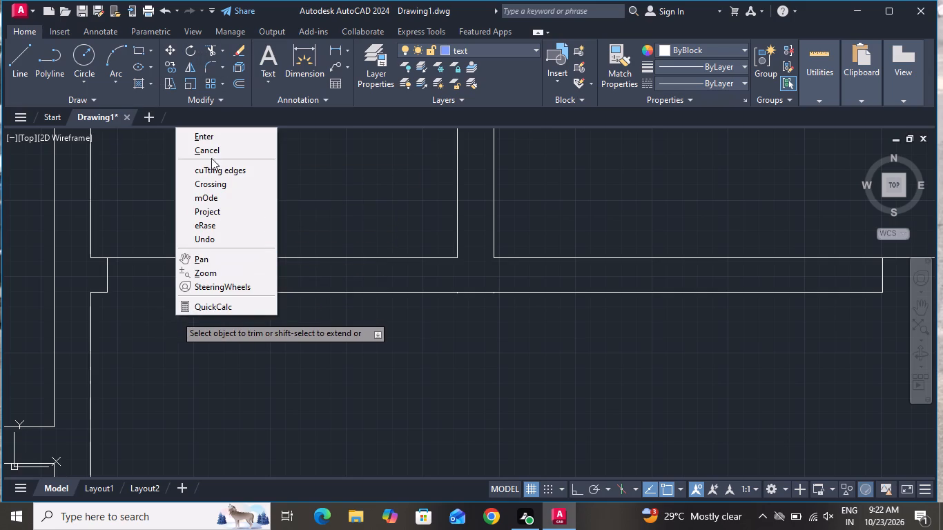
pyautogui.click(210, 153)
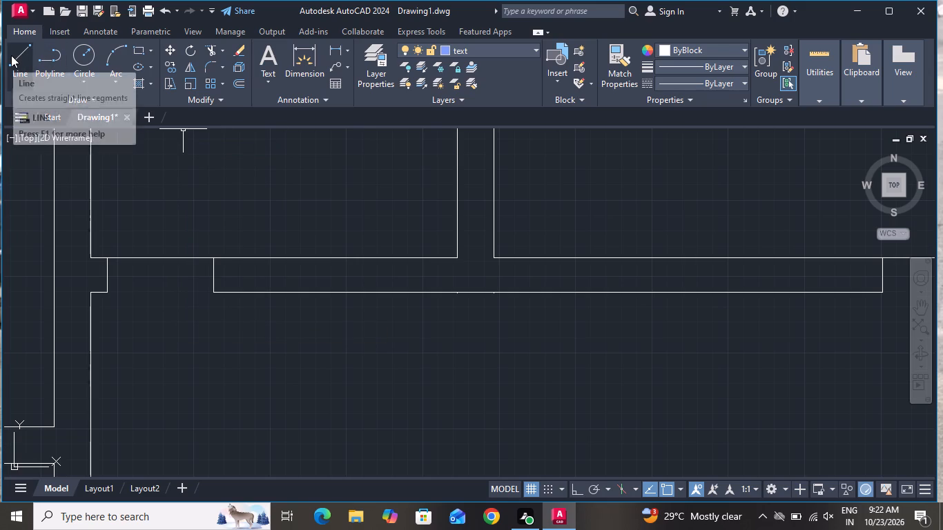
# Draw two 6" jamb lines across the wall below the kitchen, one near its right corner and one farther left.
pyautogui.scroll(-3, 228, 252)
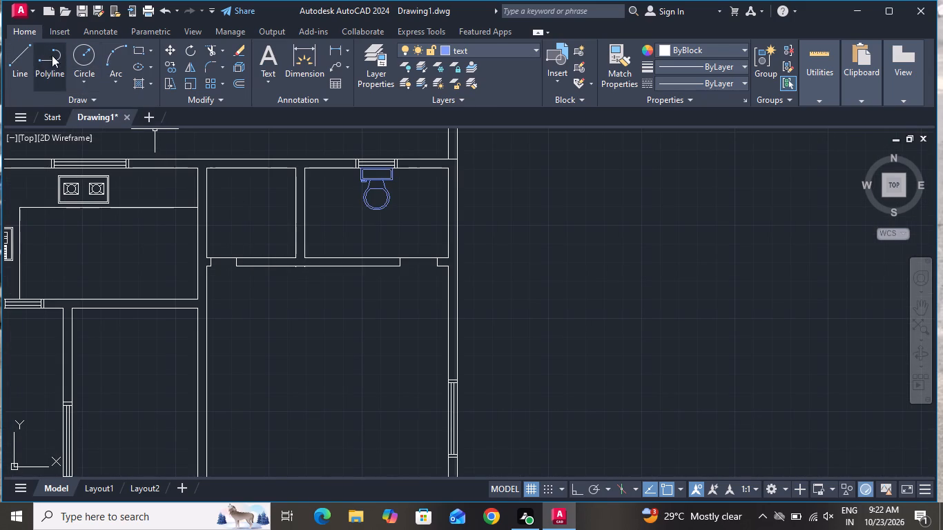
pyautogui.click(21, 62)
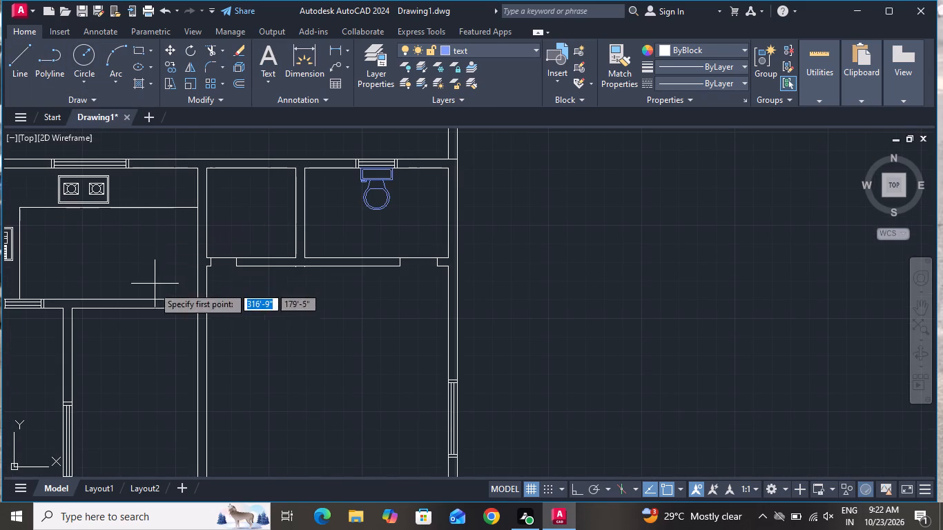
pyautogui.scroll(2, 135, 314)
pyautogui.scroll(-1, 198, 288)
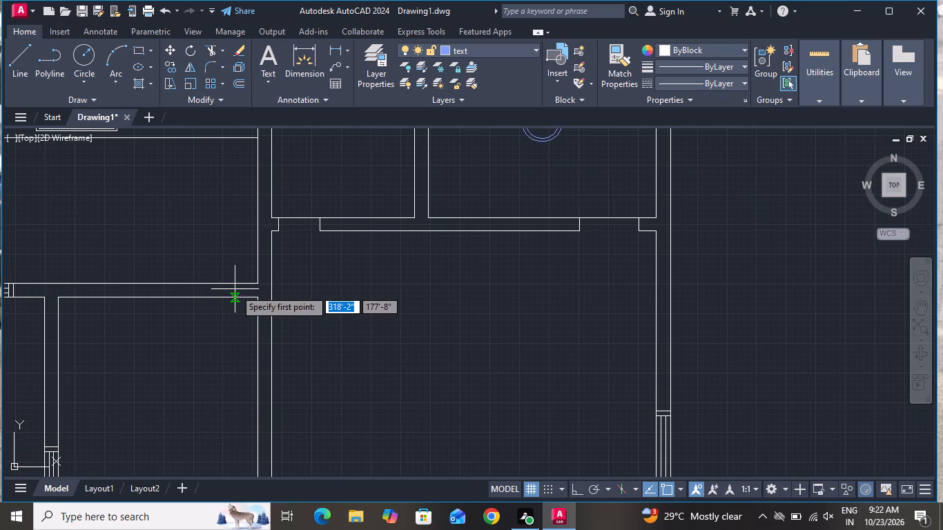
pyautogui.click(235, 284)
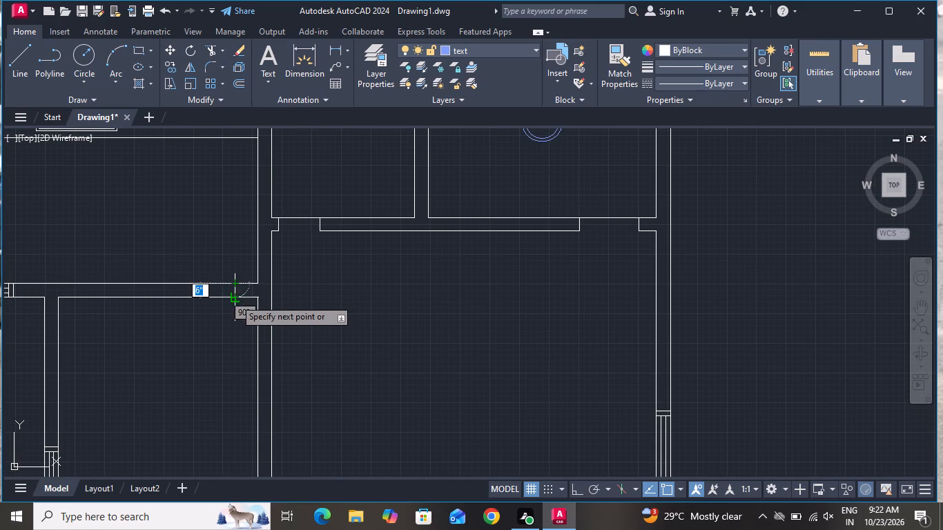
pyautogui.click(235, 299)
pyautogui.rightClick(235, 299)
pyautogui.click(257, 315)
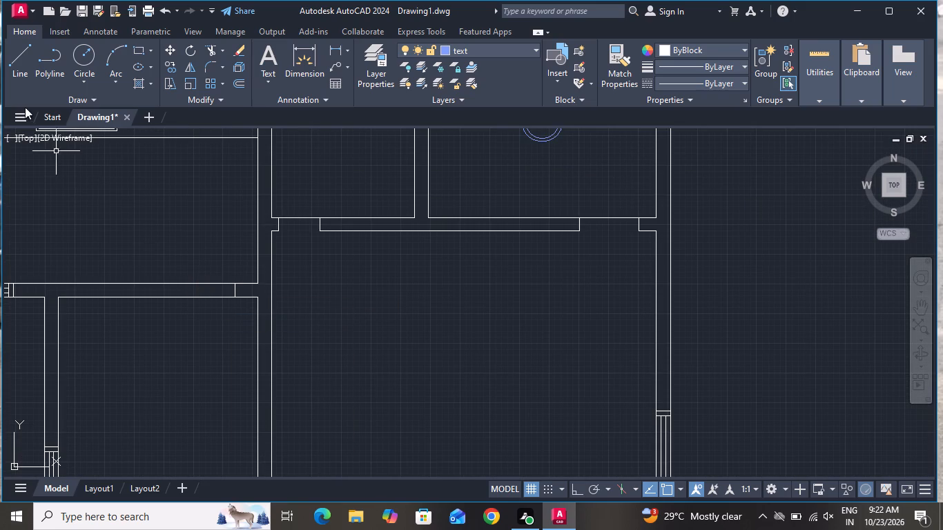
pyautogui.click(19, 55)
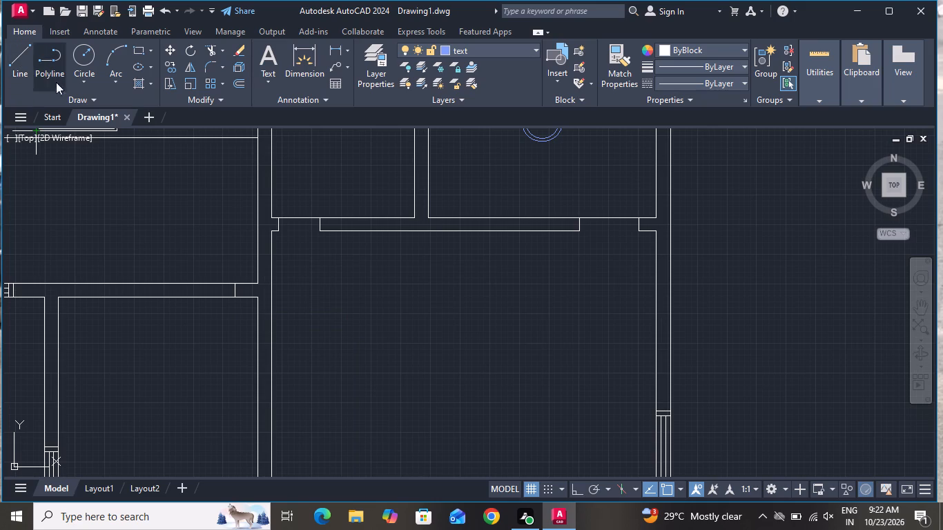
pyautogui.scroll(1, 131, 276)
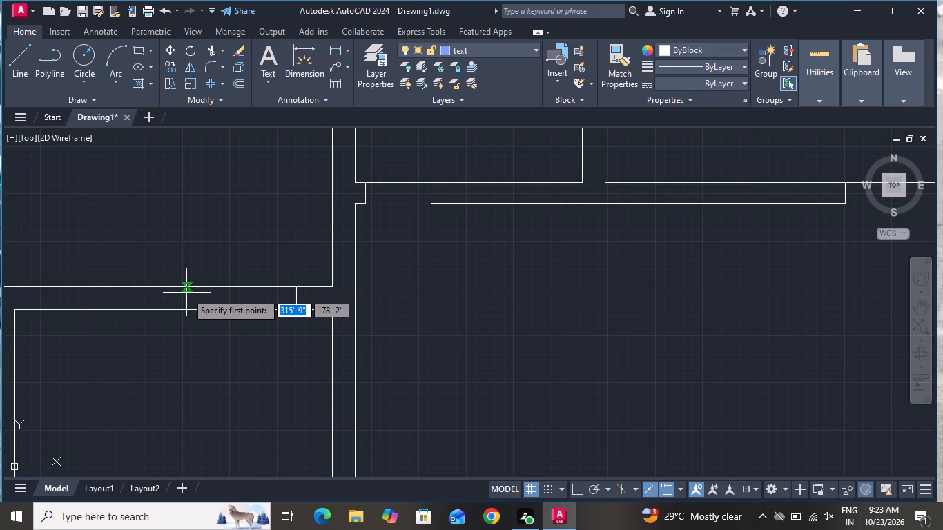
pyautogui.click(184, 286)
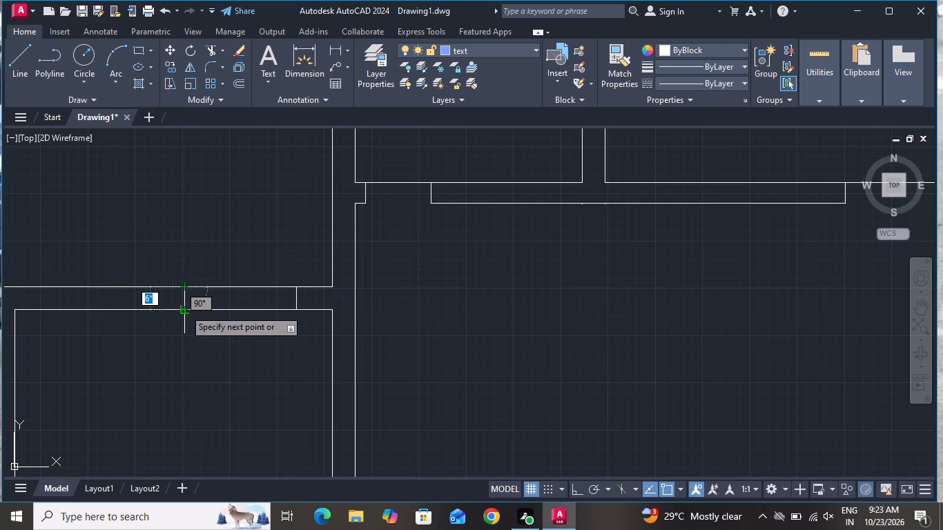
pyautogui.click(184, 309)
pyautogui.rightClick(184, 309)
pyautogui.click(214, 333)
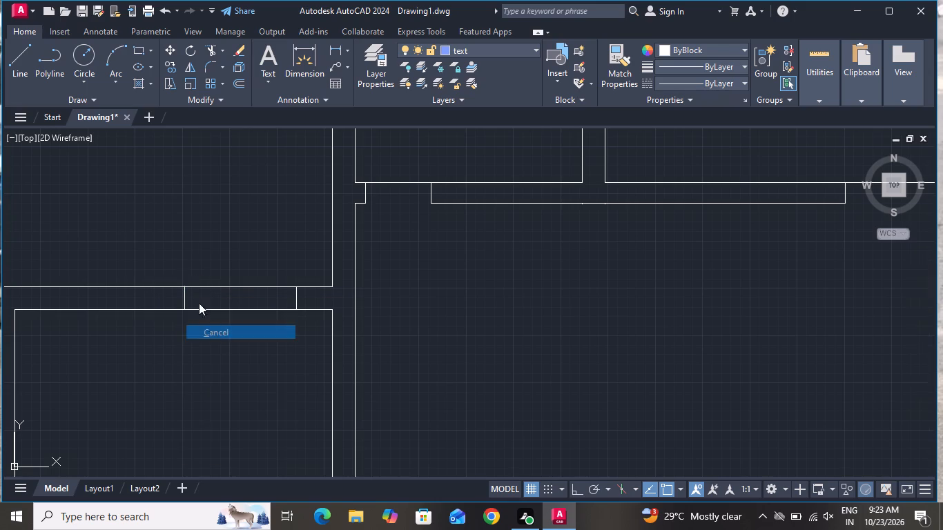
# Trim the upper wall line between the two jamb lines below the kitchen.
pyautogui.click(211, 43)
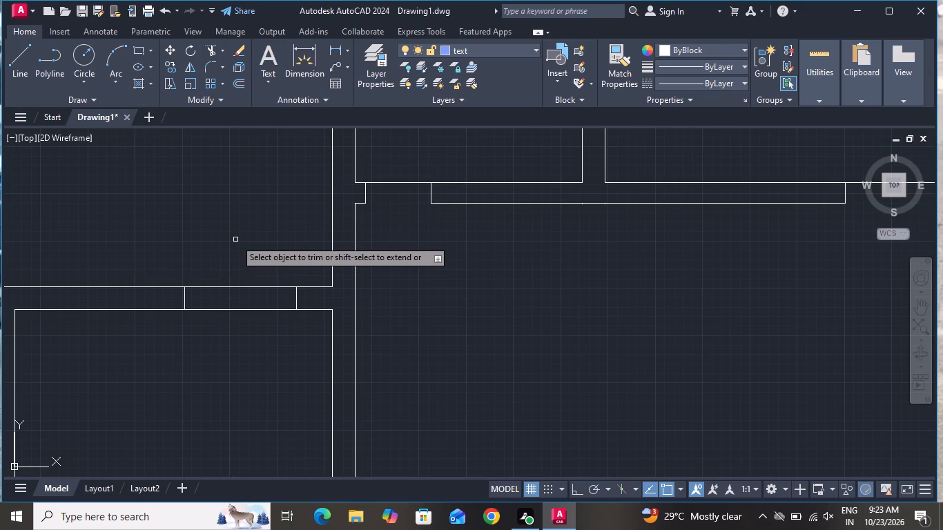
pyautogui.click(236, 240)
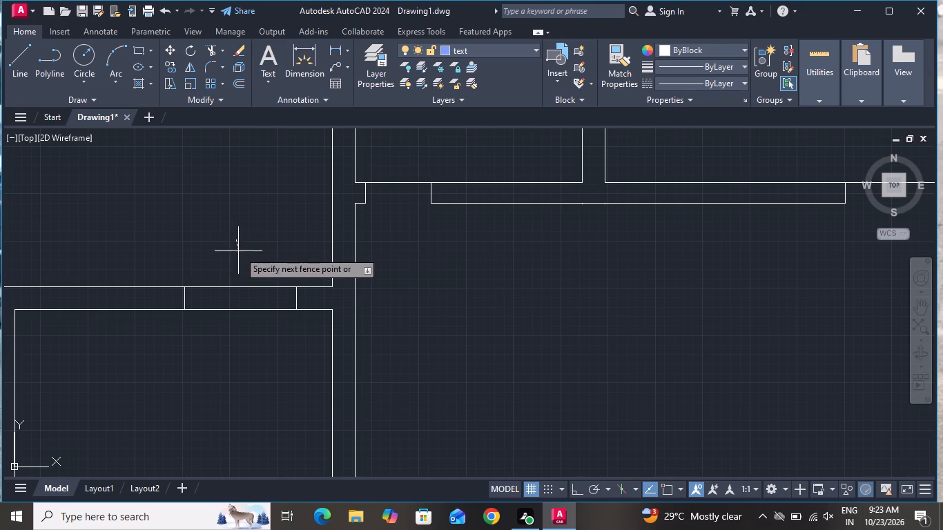
pyautogui.click(231, 297)
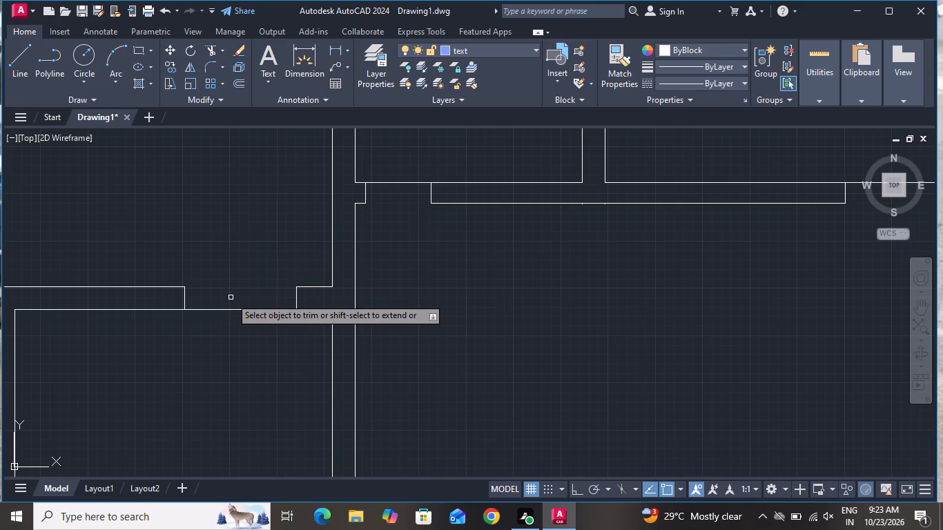
pyautogui.scroll(-1, 253, 264)
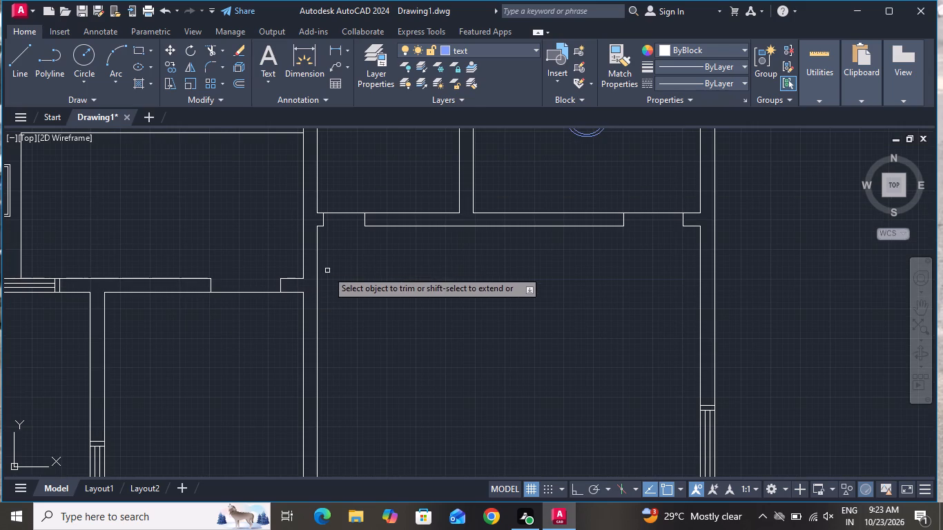
pyautogui.rightClick(364, 301)
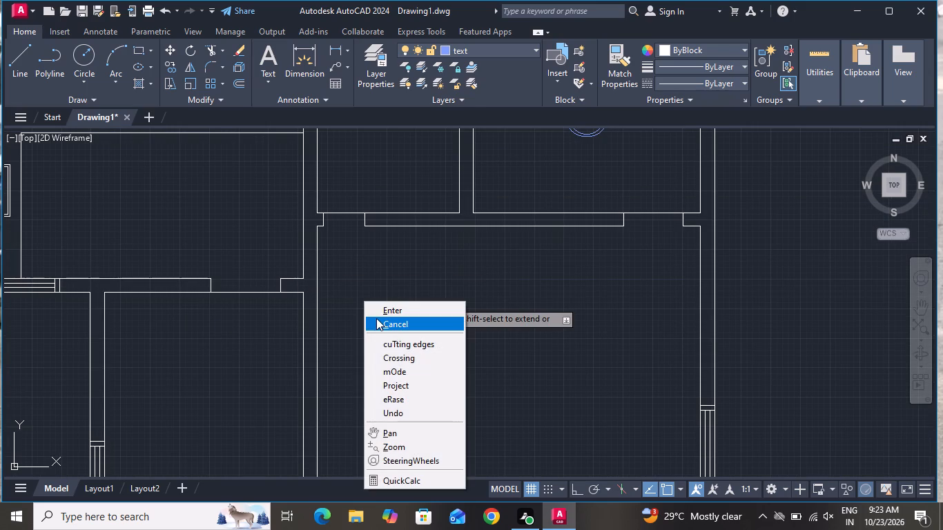
pyautogui.click(376, 320)
# Draw two jamb lines across the large room's left wall, one at its lower corner and one about 4' above.
pyautogui.scroll(-3, 379, 320)
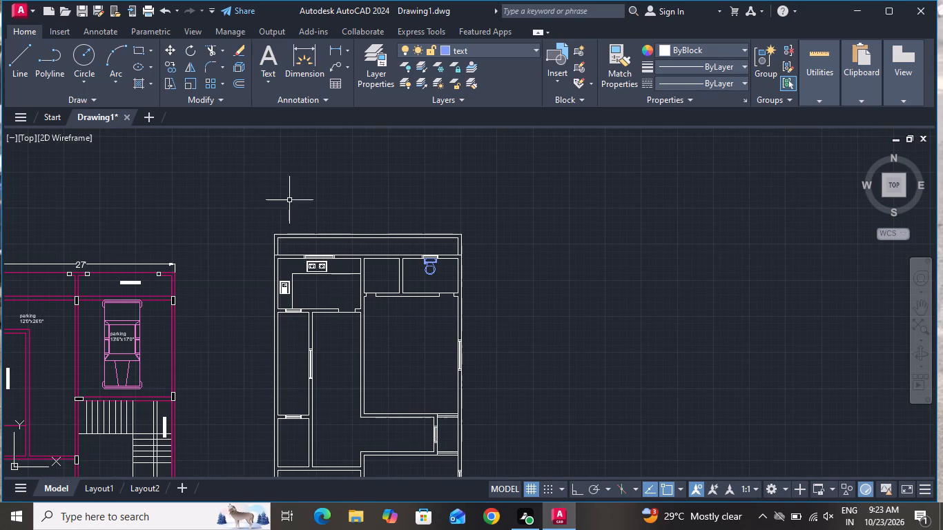
pyautogui.click(23, 46)
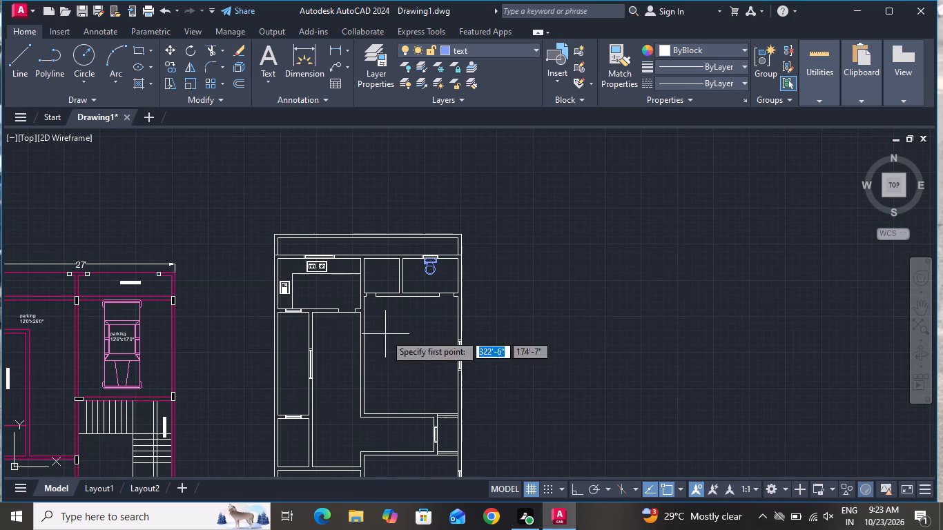
pyautogui.scroll(2, 374, 395)
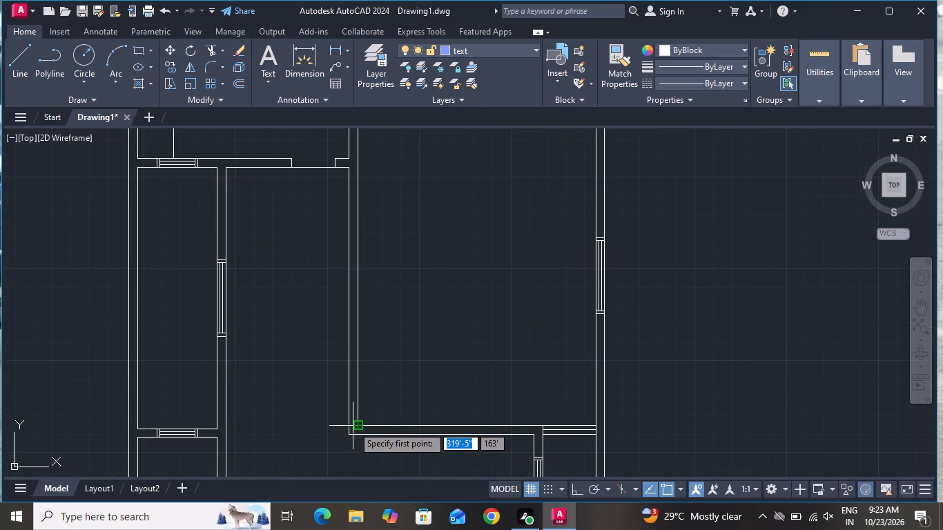
pyautogui.scroll(1, 354, 422)
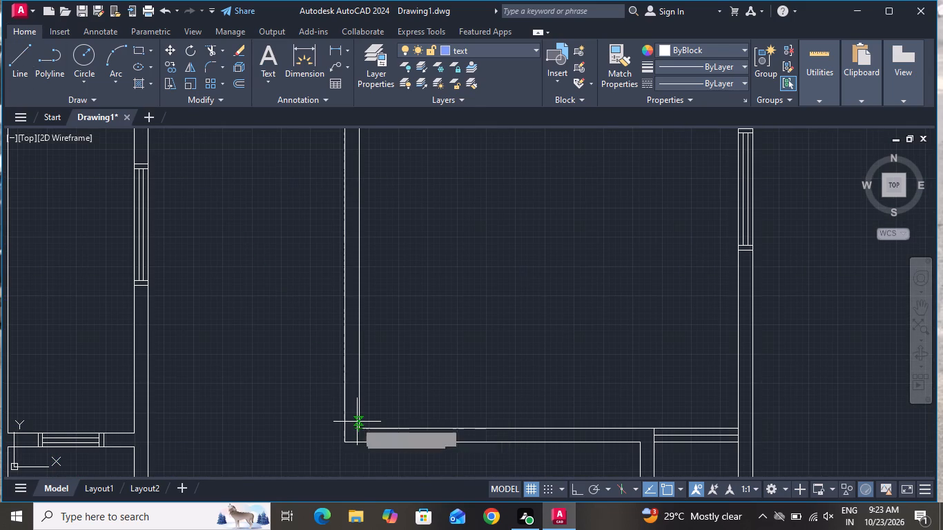
pyautogui.click(360, 430)
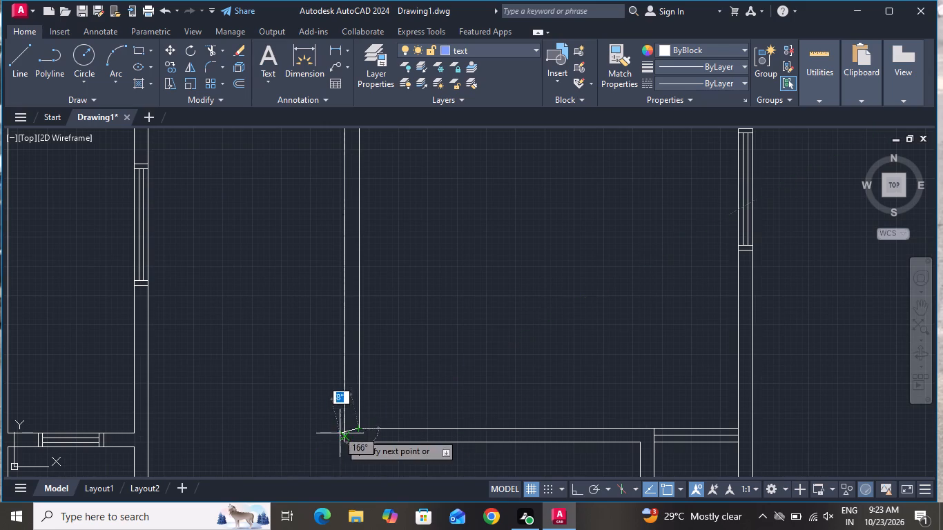
pyautogui.click(341, 426)
pyautogui.rightClick(341, 426)
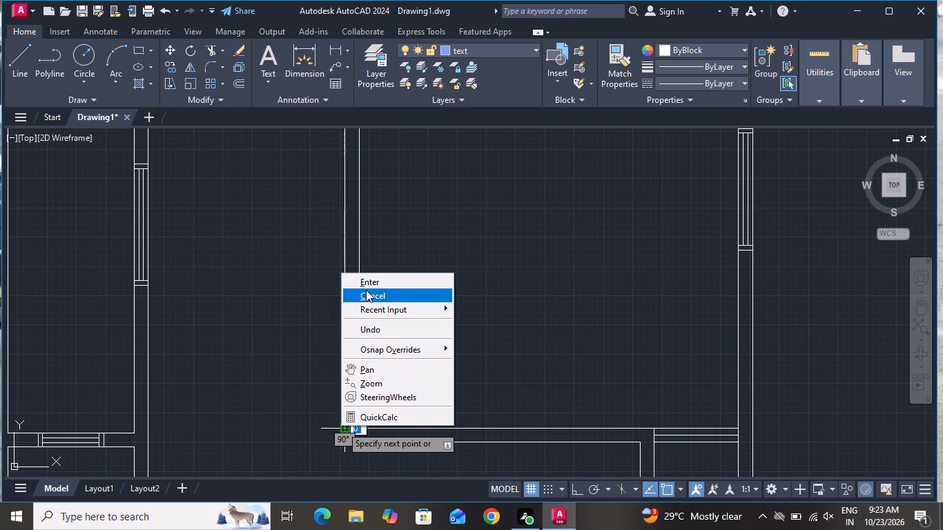
pyautogui.click(369, 295)
pyautogui.click(23, 60)
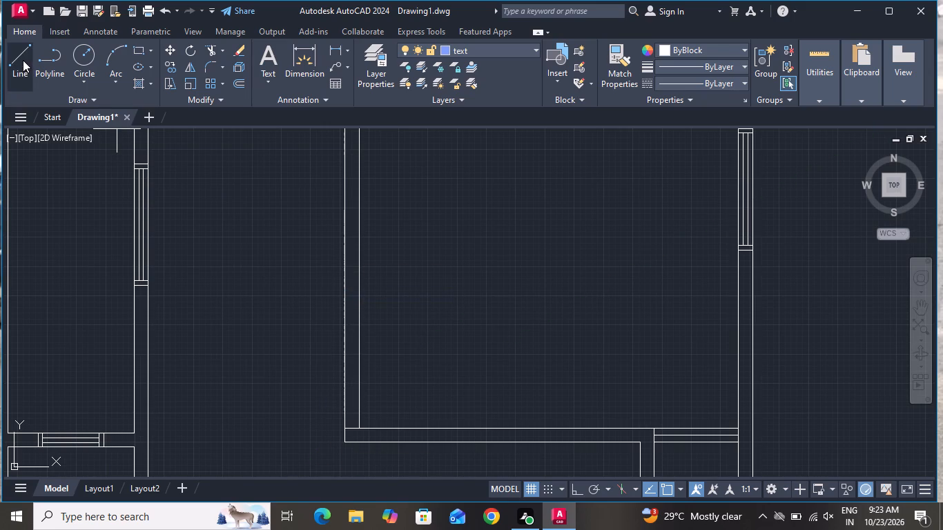
pyautogui.click(359, 313)
pyautogui.click(344, 312)
pyautogui.rightClick(344, 312)
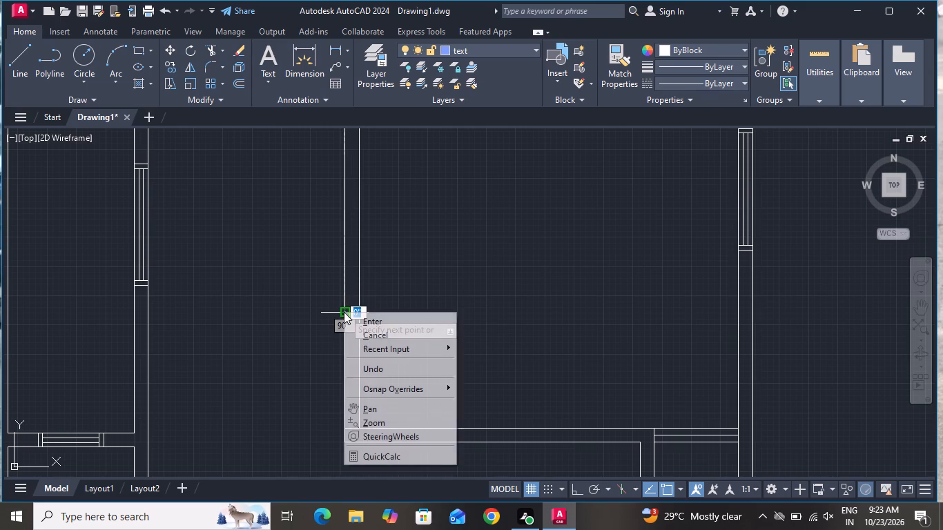
pyautogui.click(360, 333)
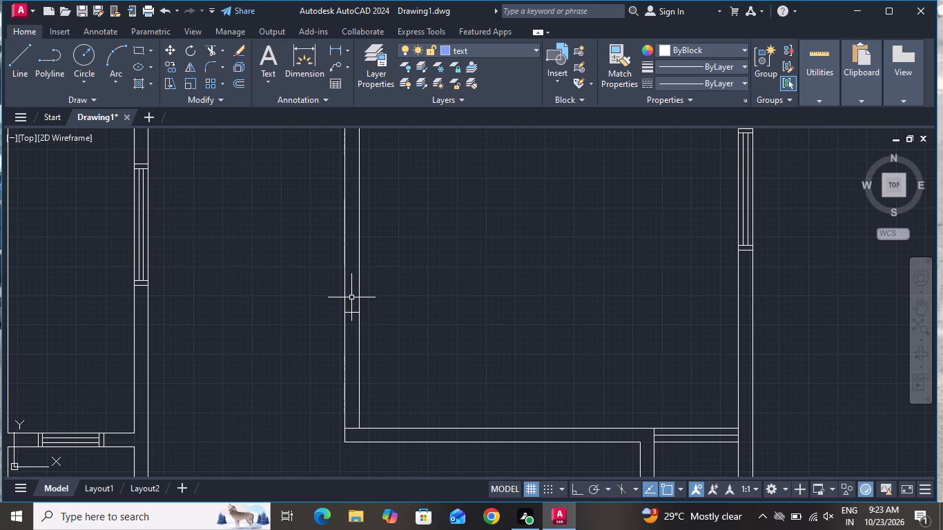
# Trim the inner line of the large room's left wall between the two new jamb lines.
pyautogui.click(205, 45)
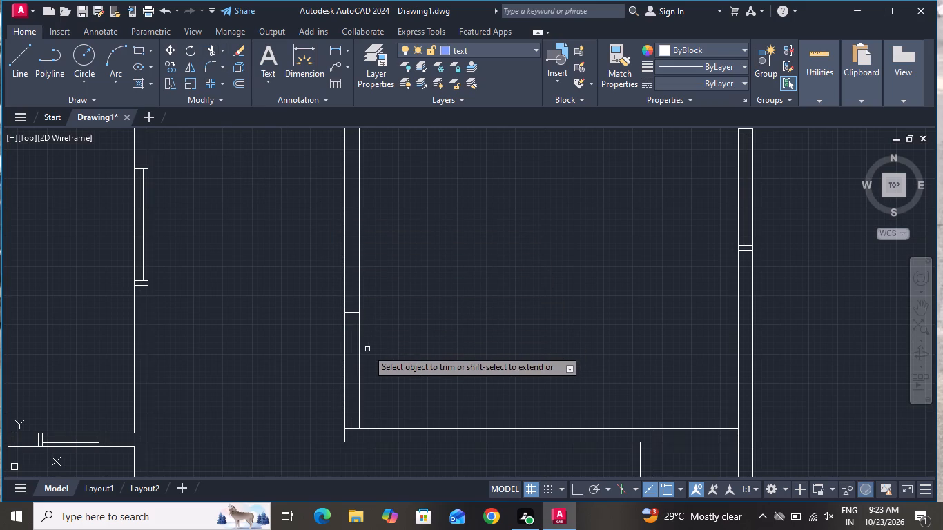
pyautogui.click(367, 349)
pyautogui.click(354, 350)
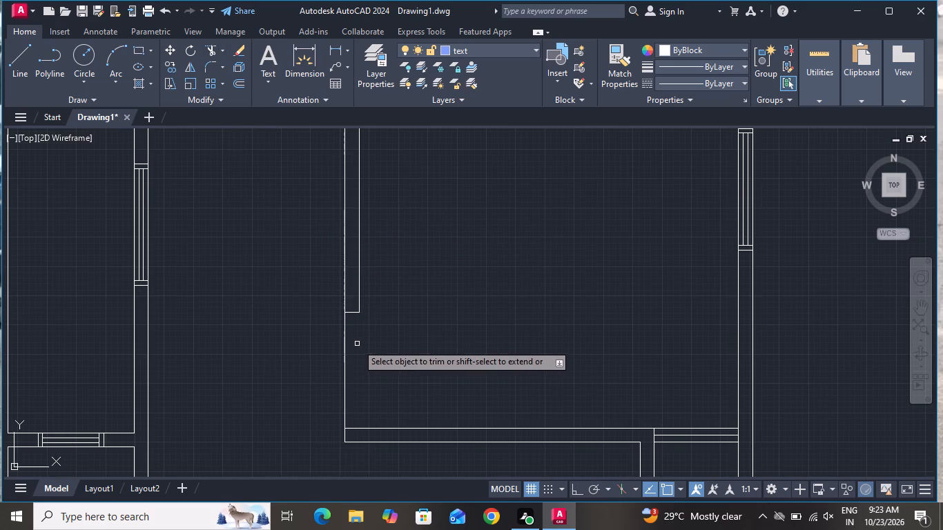
pyautogui.rightClick(376, 311)
pyautogui.click(454, 321)
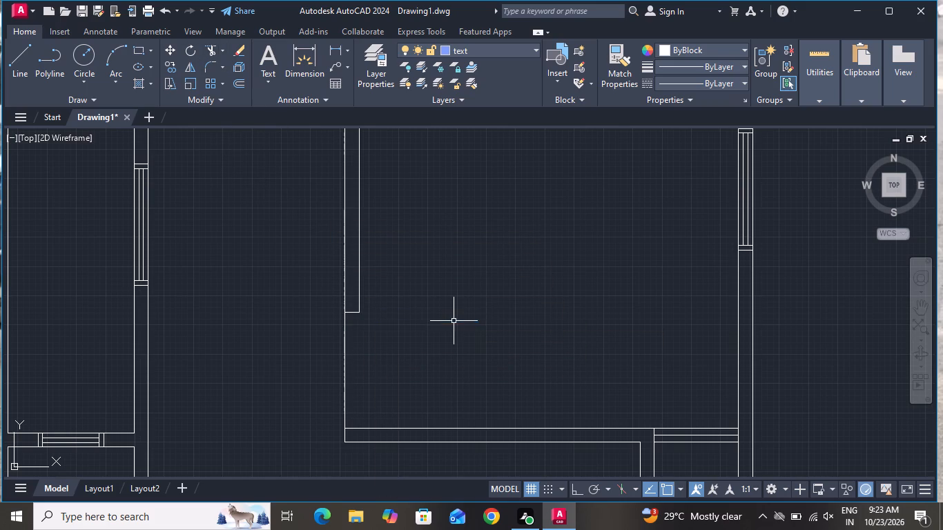
# Draw two 6" jamb lines across the wall below the small left-hand room, one near its left corner and one farther right.
pyautogui.scroll(-2, 456, 309)
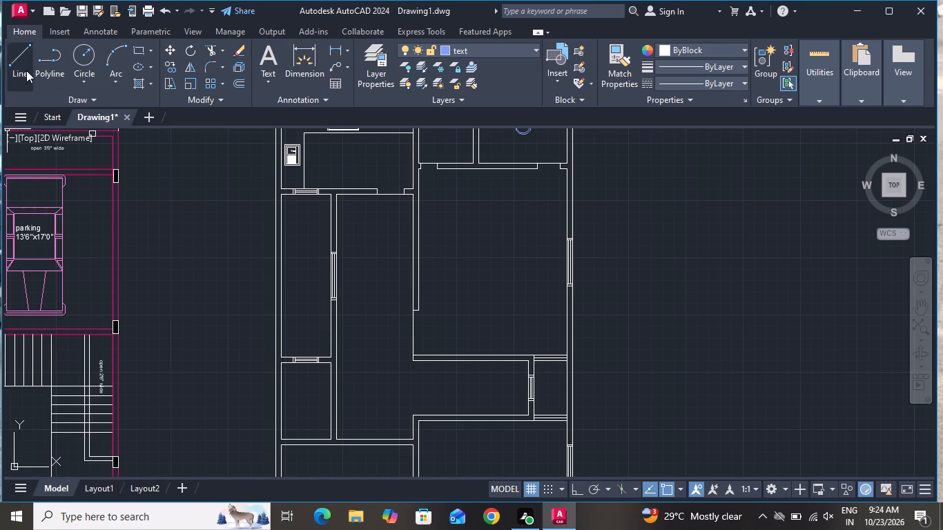
pyautogui.click(12, 60)
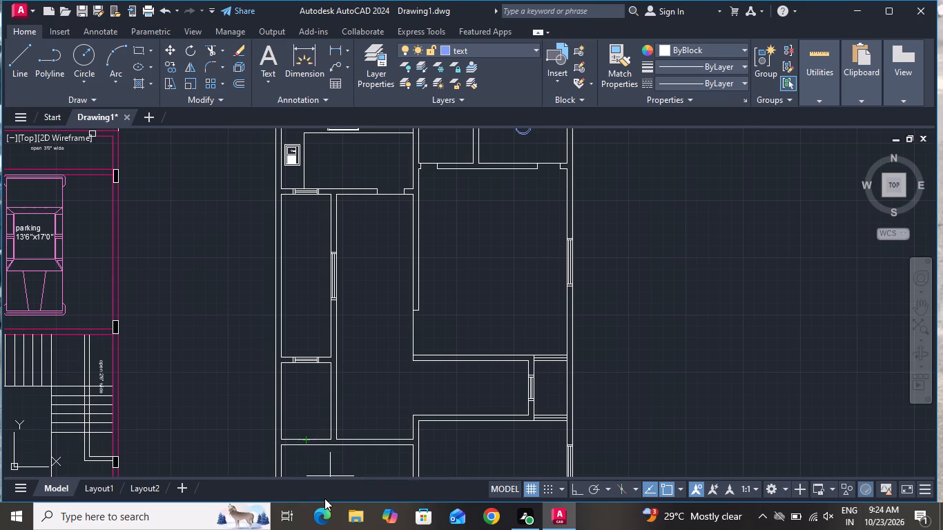
pyautogui.scroll(-2, 317, 313)
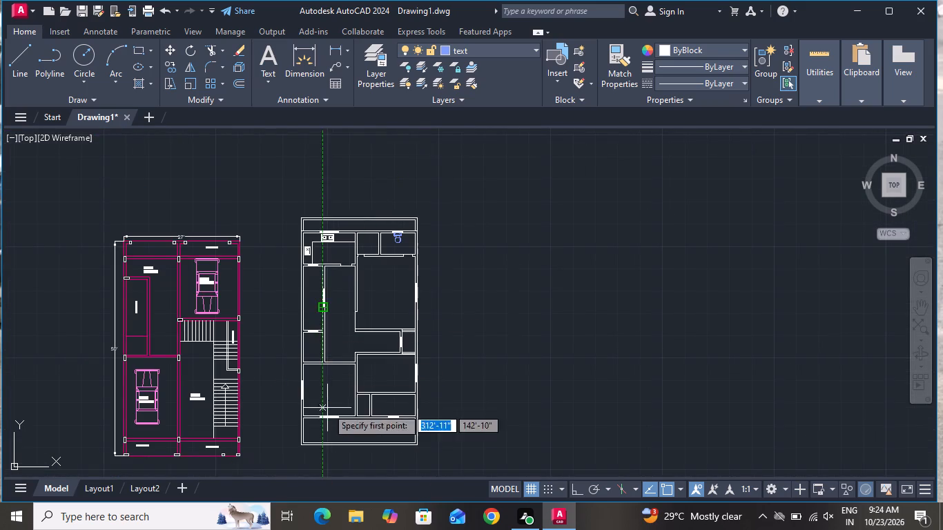
pyautogui.scroll(4, 318, 365)
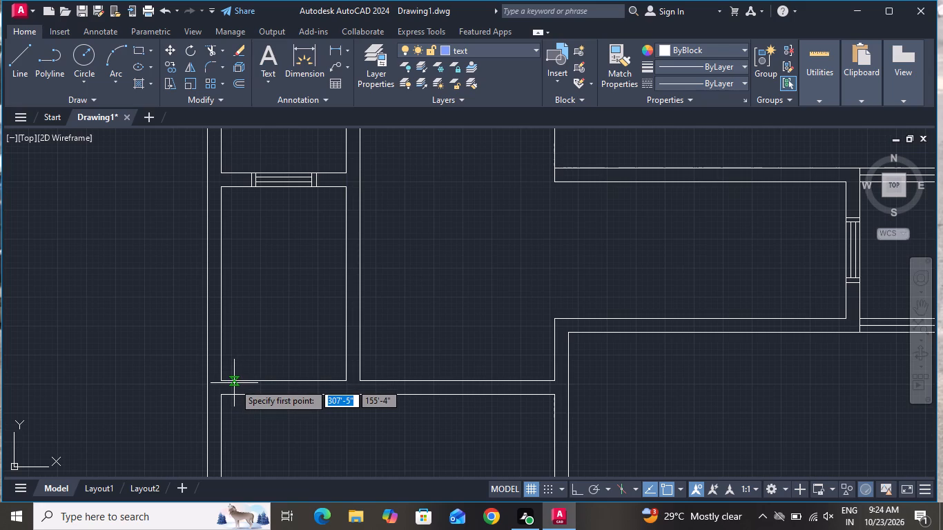
pyautogui.scroll(1, 237, 384)
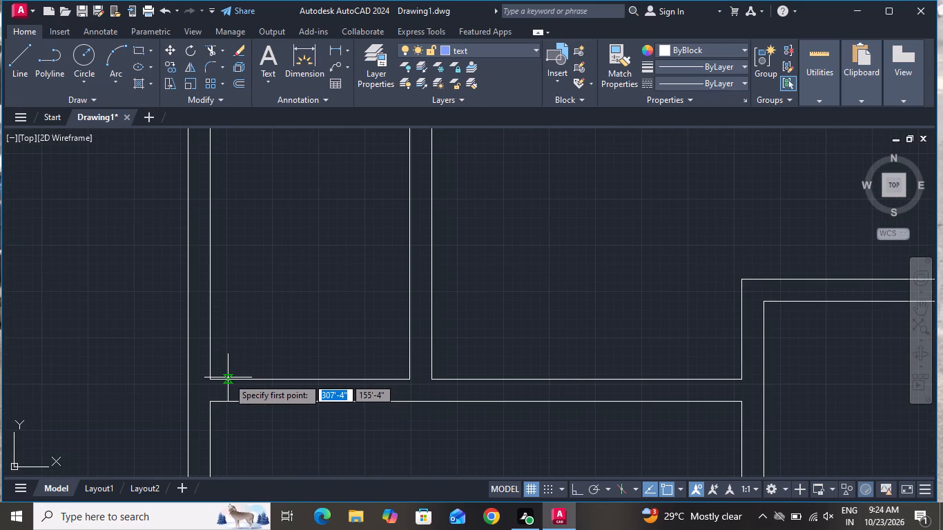
pyautogui.click(228, 377)
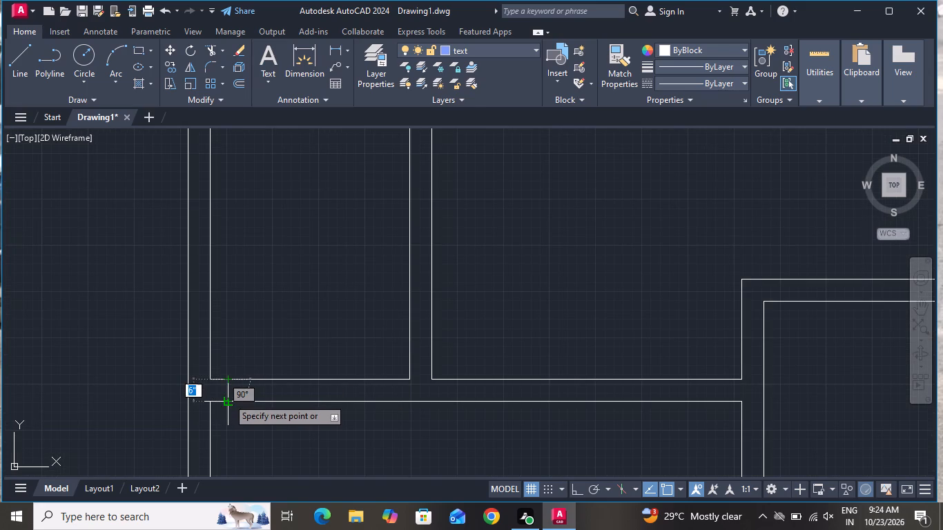
pyautogui.click(226, 400)
pyautogui.rightClick(226, 400)
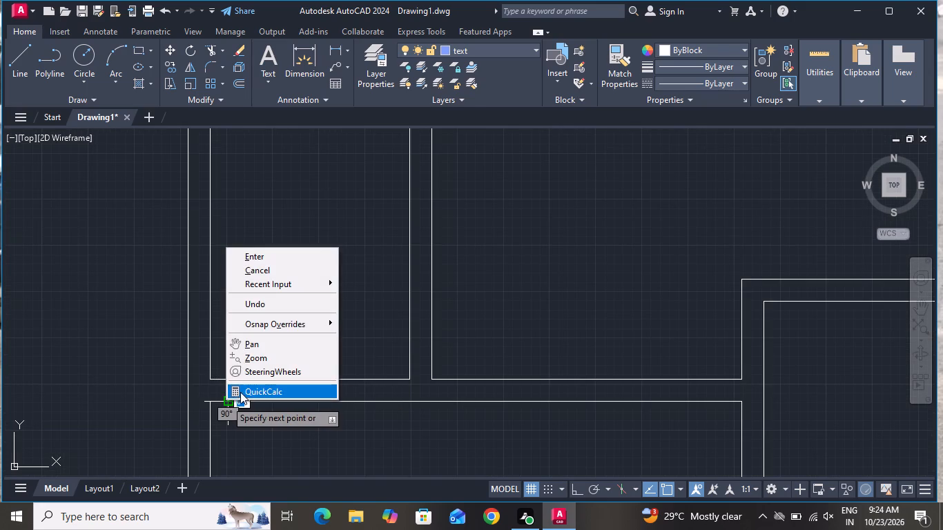
pyautogui.click(269, 275)
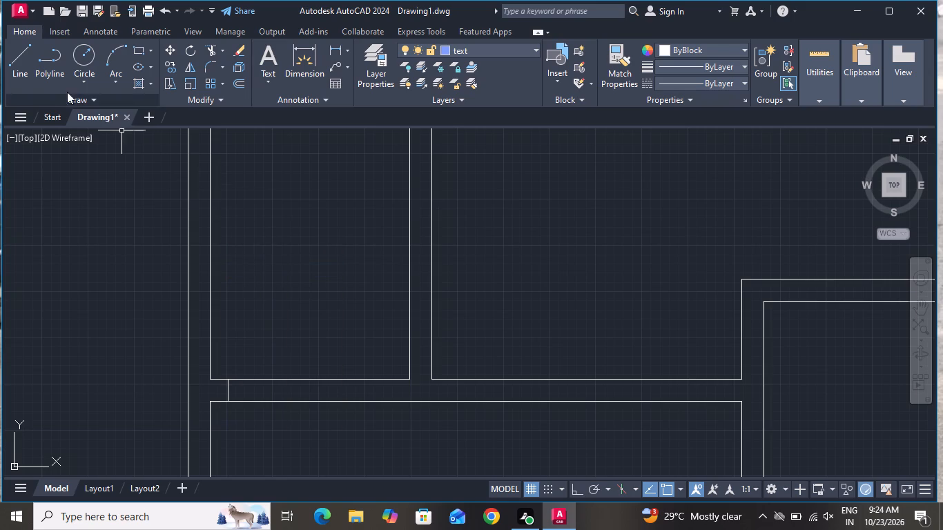
pyautogui.click(19, 57)
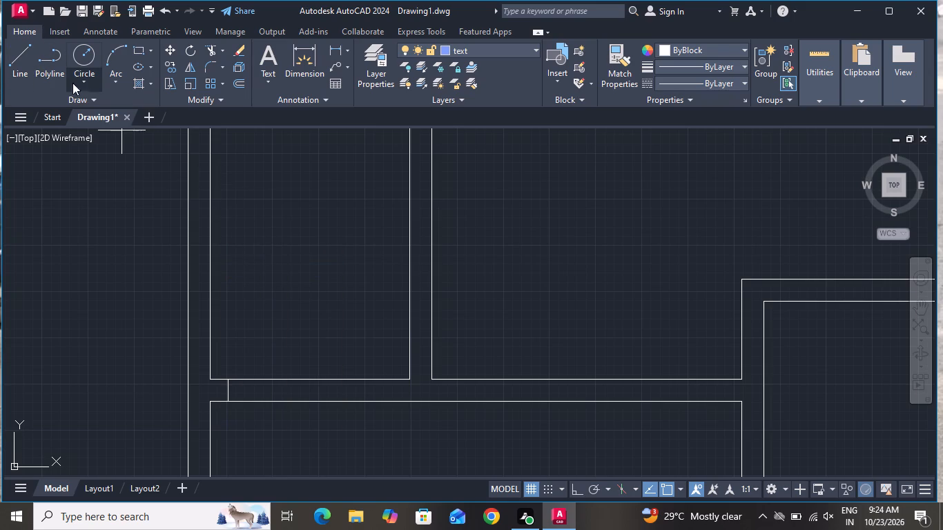
pyautogui.click(306, 382)
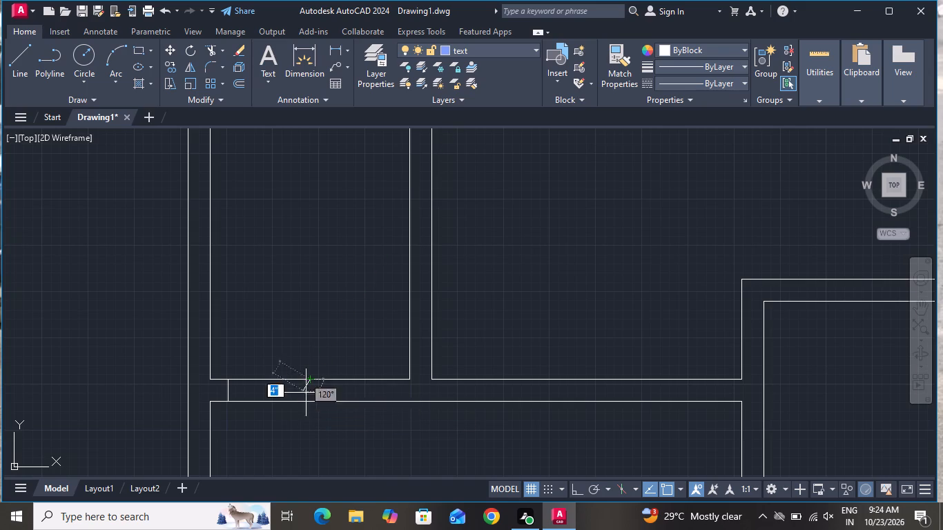
pyautogui.click(310, 398)
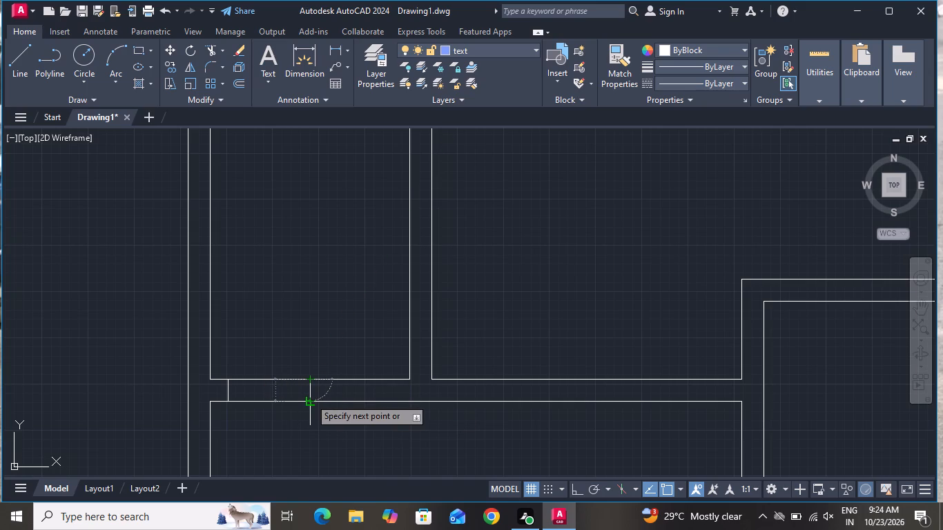
pyautogui.rightClick(311, 398)
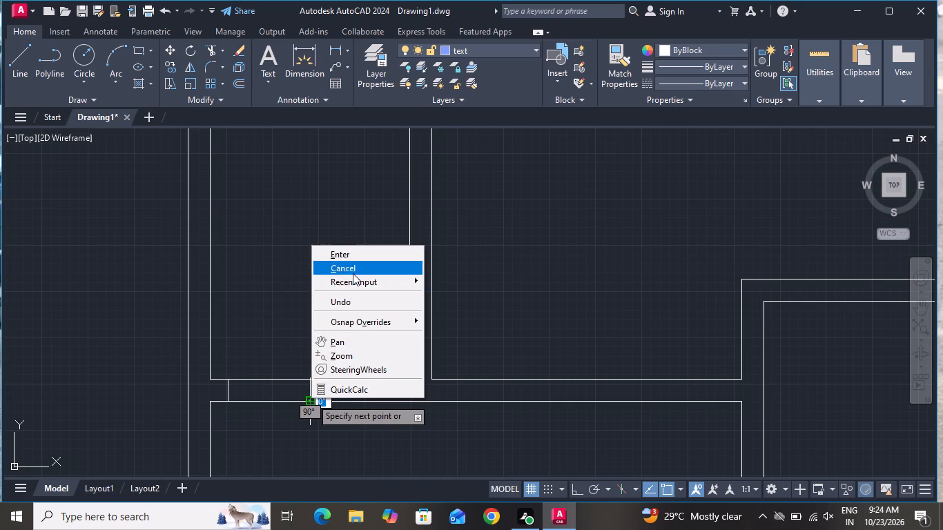
pyautogui.click(353, 273)
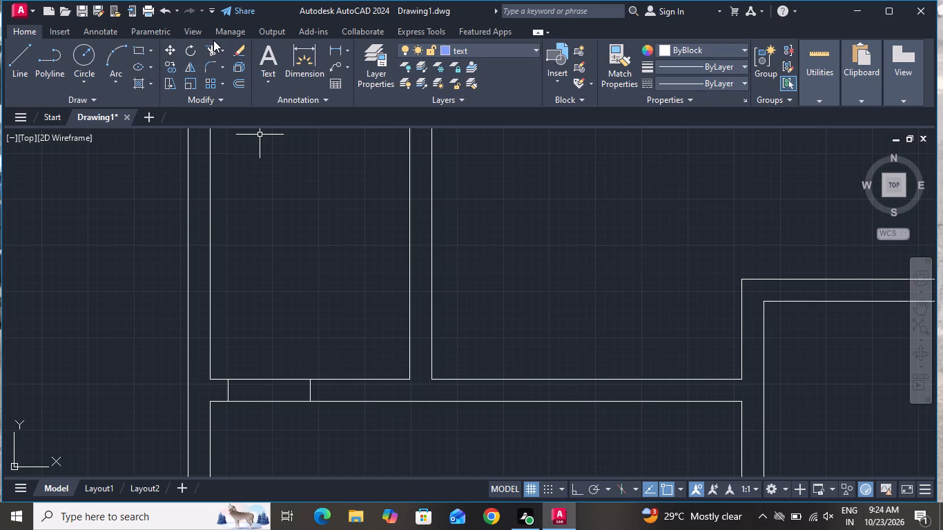
# Trim the lower wall line between the two jamb lines below the small left-hand room.
pyautogui.click(213, 40)
pyautogui.click(213, 46)
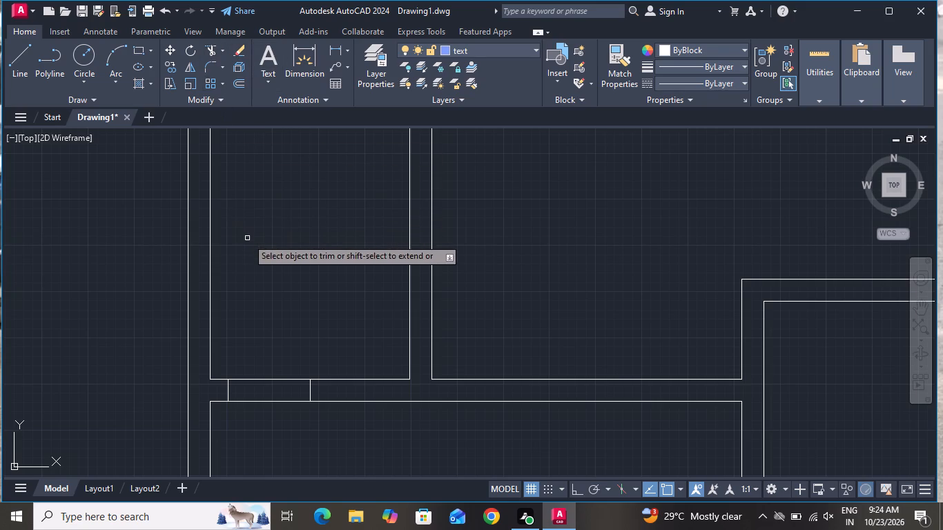
pyautogui.click(262, 404)
pyautogui.click(264, 400)
pyautogui.rightClick(265, 400)
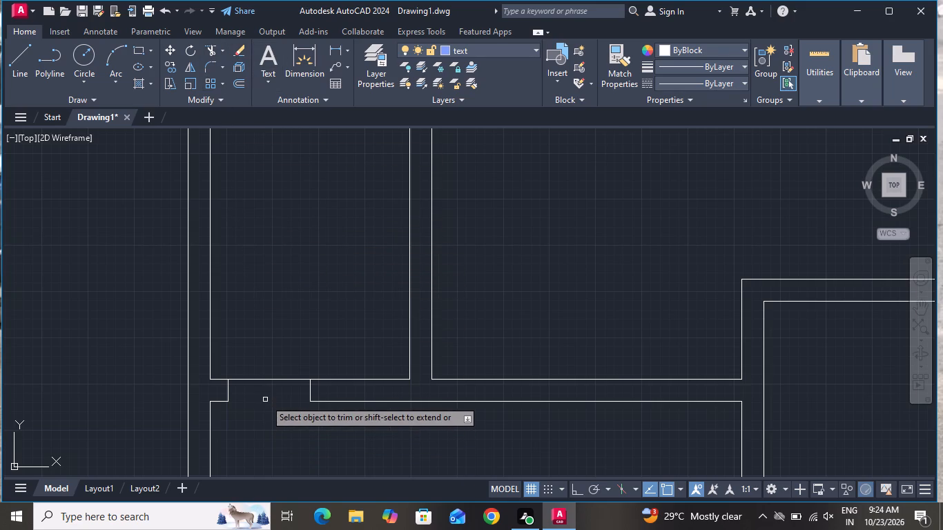
pyautogui.doubleClick(293, 242)
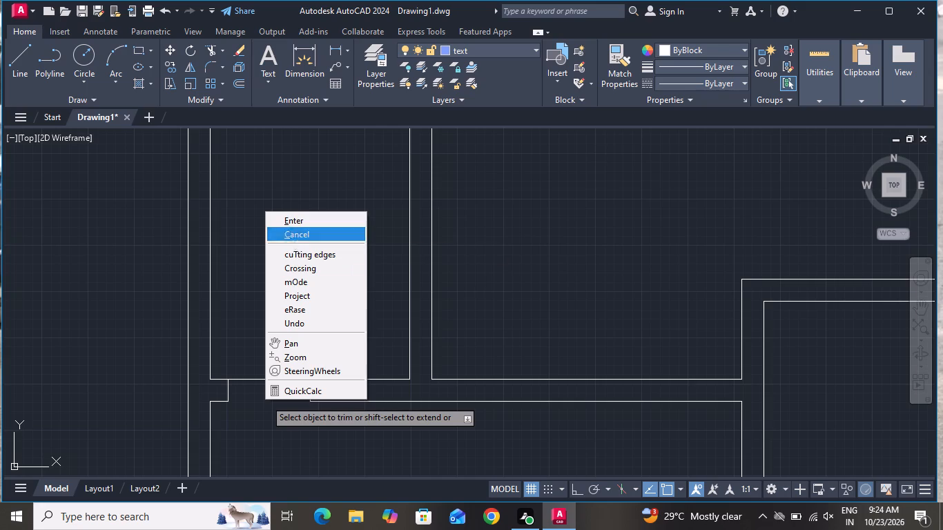
# Draw two 6" jamb lines about 3'-6" apart across the lower-left room's top wall, the second near its right corner.
pyautogui.click(19, 42)
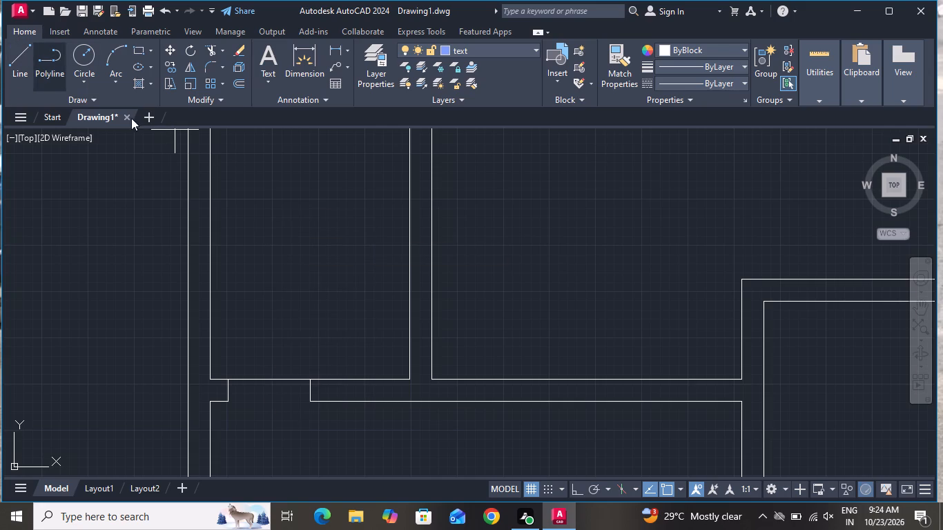
pyautogui.scroll(-1, 368, 322)
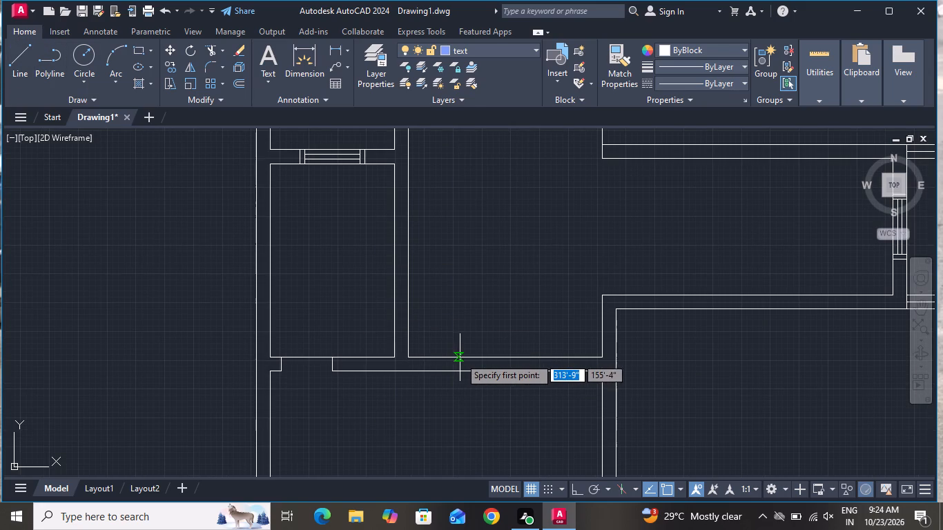
pyautogui.click(497, 358)
pyautogui.click(496, 371)
pyautogui.rightClick(496, 371)
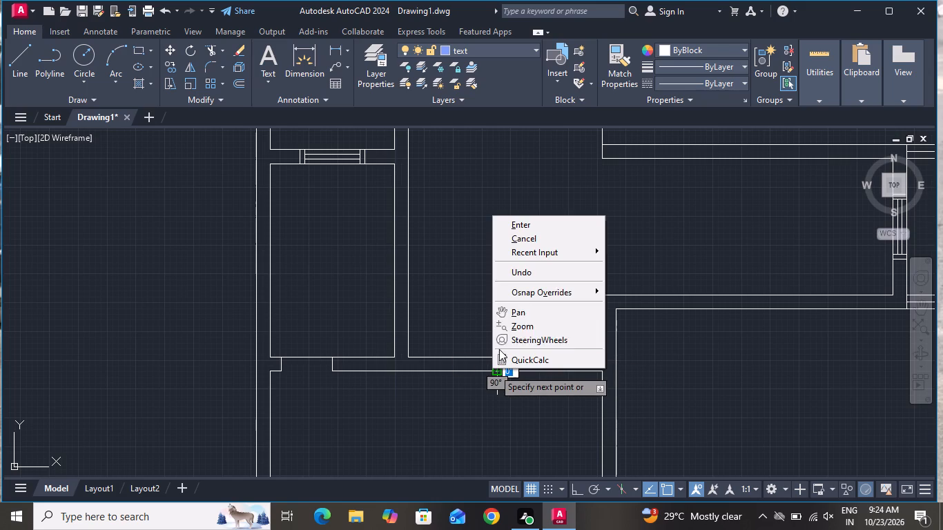
pyautogui.click(513, 235)
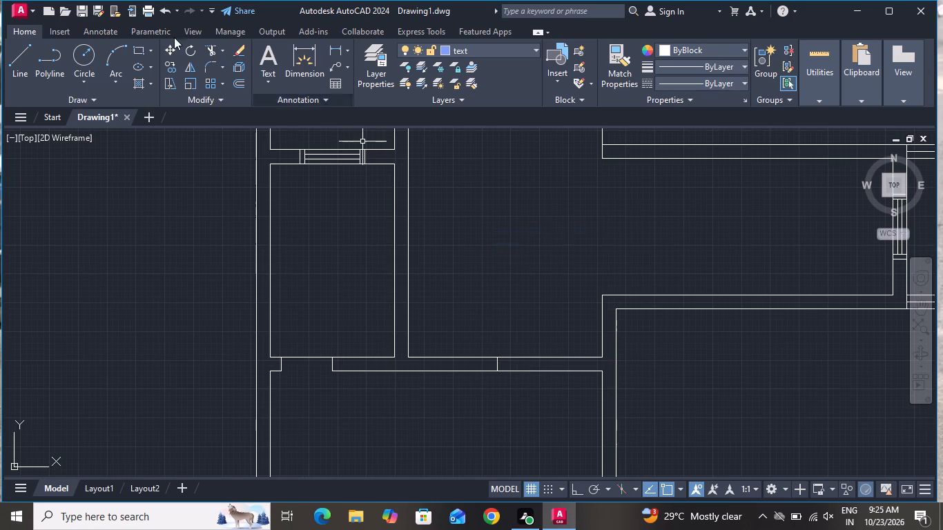
pyautogui.click(21, 53)
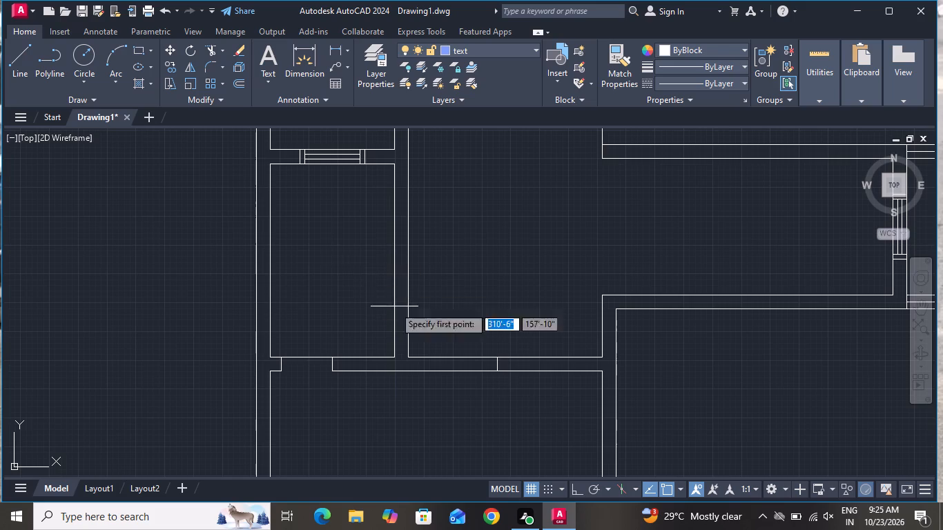
pyautogui.scroll(2, 601, 369)
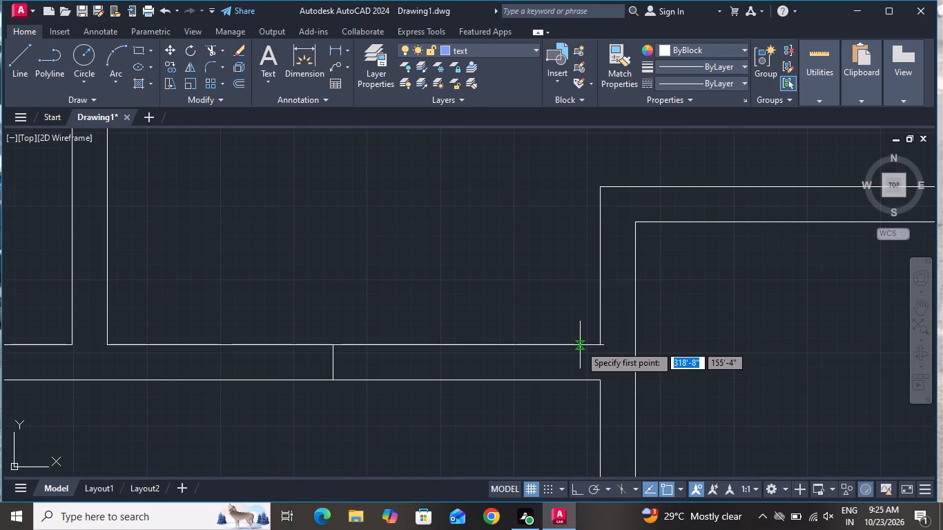
pyautogui.click(580, 345)
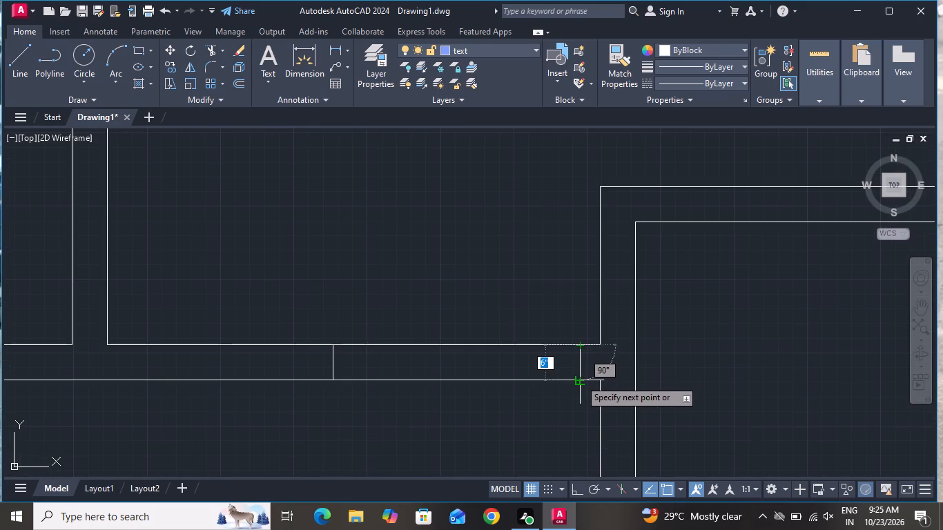
pyautogui.click(580, 380)
pyautogui.rightClick(579, 380)
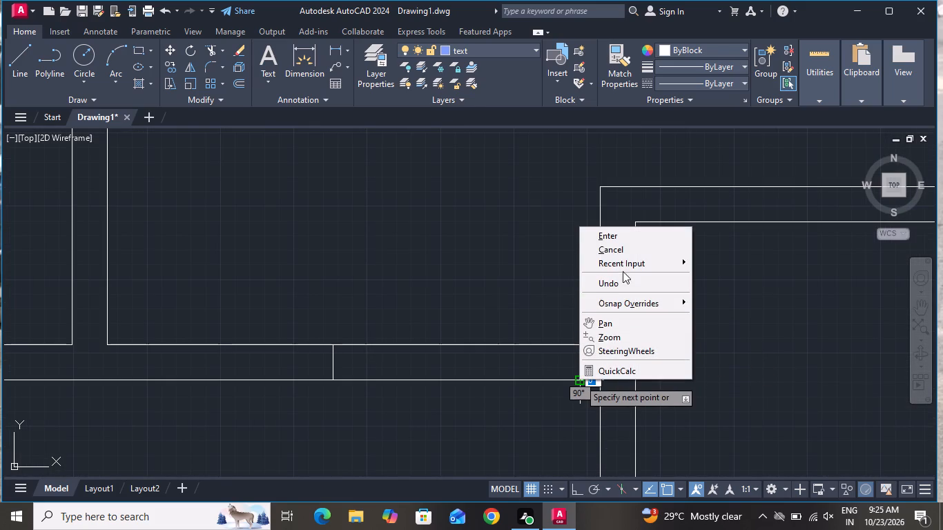
pyautogui.click(620, 253)
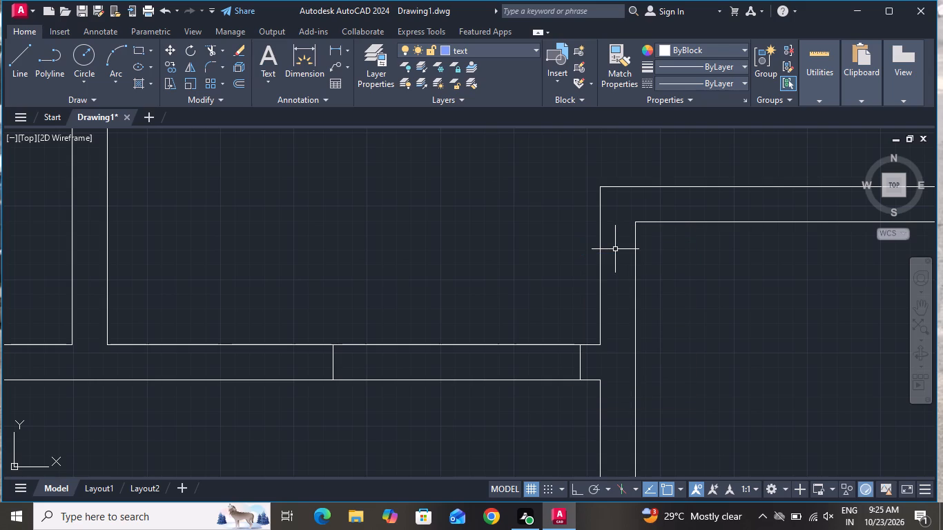
# Trim the lower wall line between the two new jamb lines in the lower-left room's top wall.
pyautogui.click(215, 49)
pyautogui.click(471, 367)
pyautogui.click(476, 402)
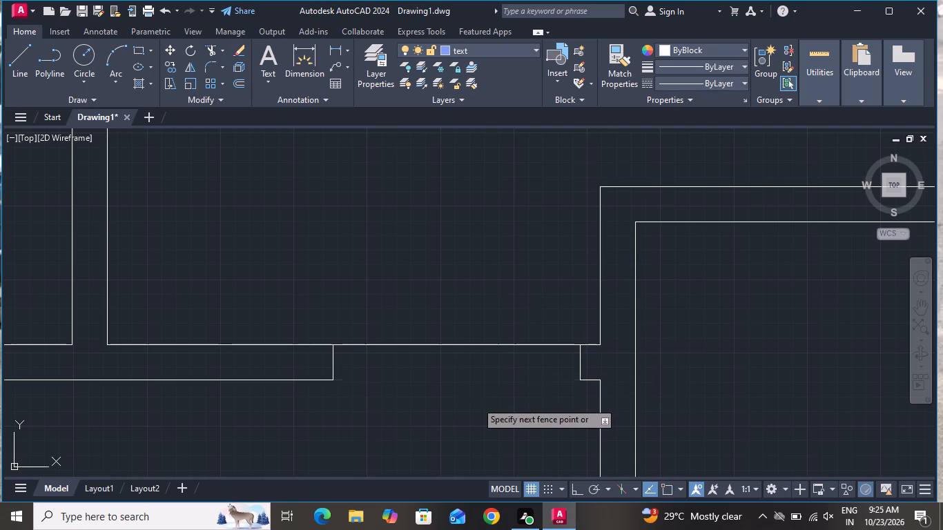
pyautogui.rightClick(479, 373)
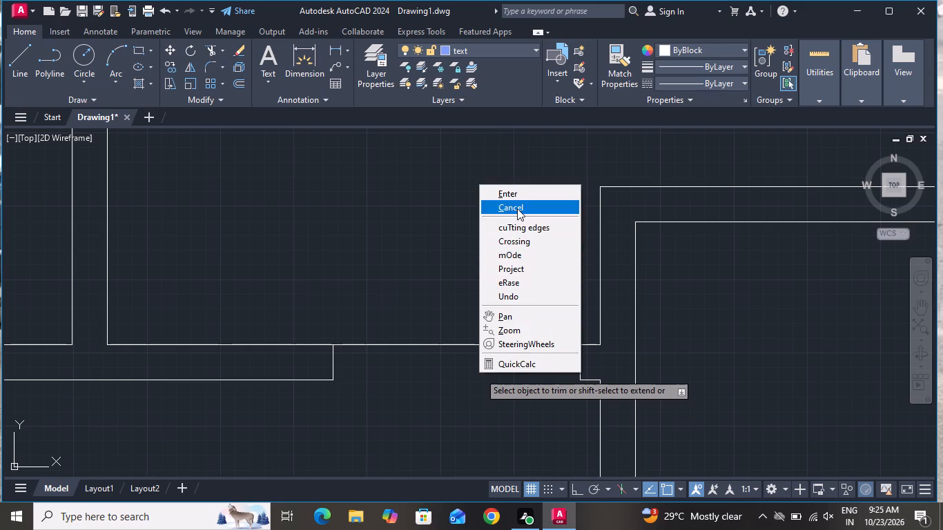
pyautogui.click(517, 208)
# Draw a 6" jamb line across the right-hand room's left wall, extending from the room's inner upper-left corner.
pyautogui.scroll(-4, 505, 218)
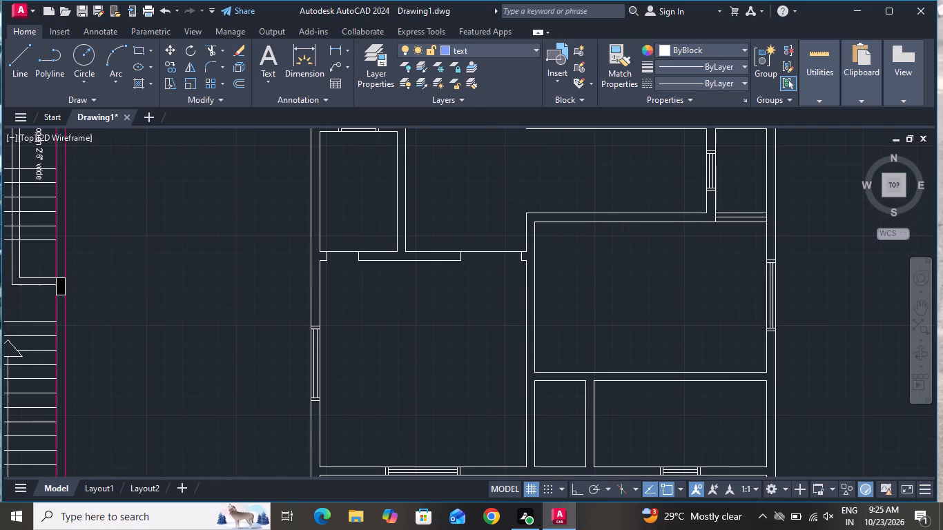
pyautogui.click(18, 61)
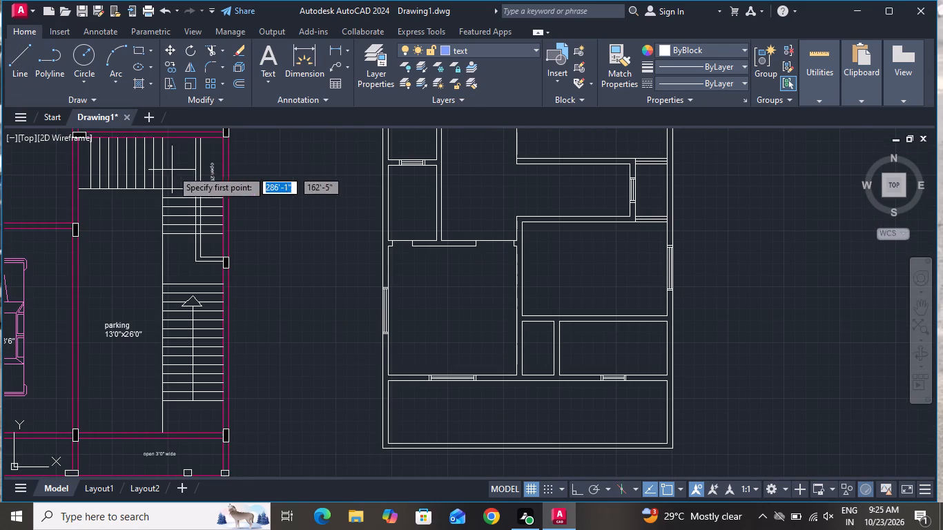
pyautogui.scroll(2, 513, 199)
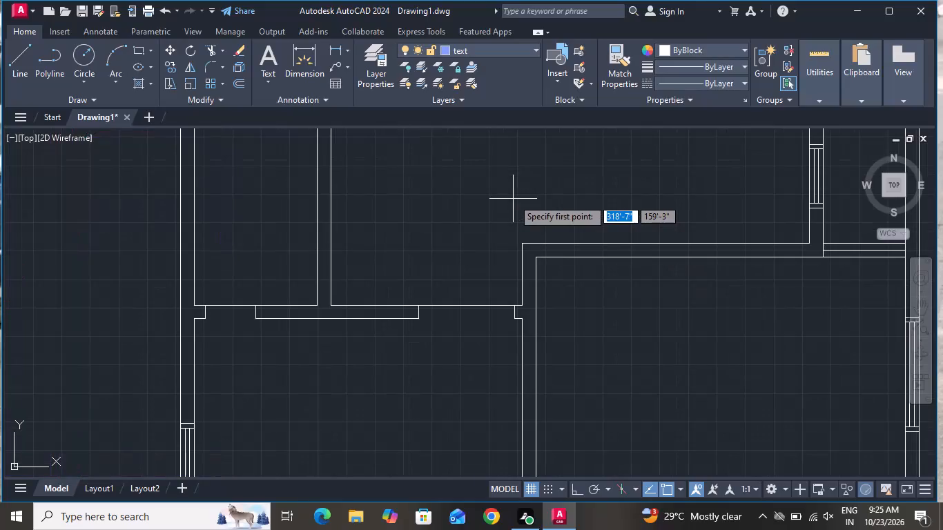
pyautogui.scroll(1, 533, 273)
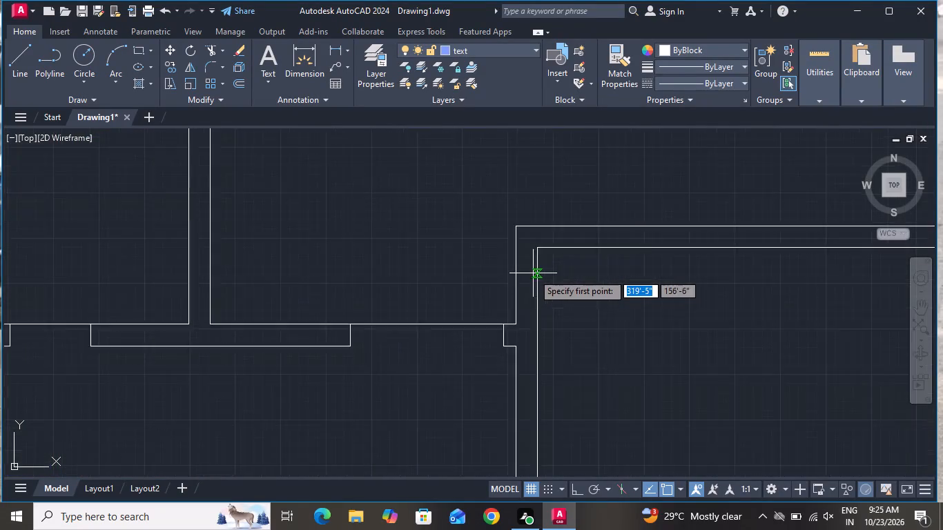
pyautogui.scroll(2, 533, 273)
pyautogui.click(541, 209)
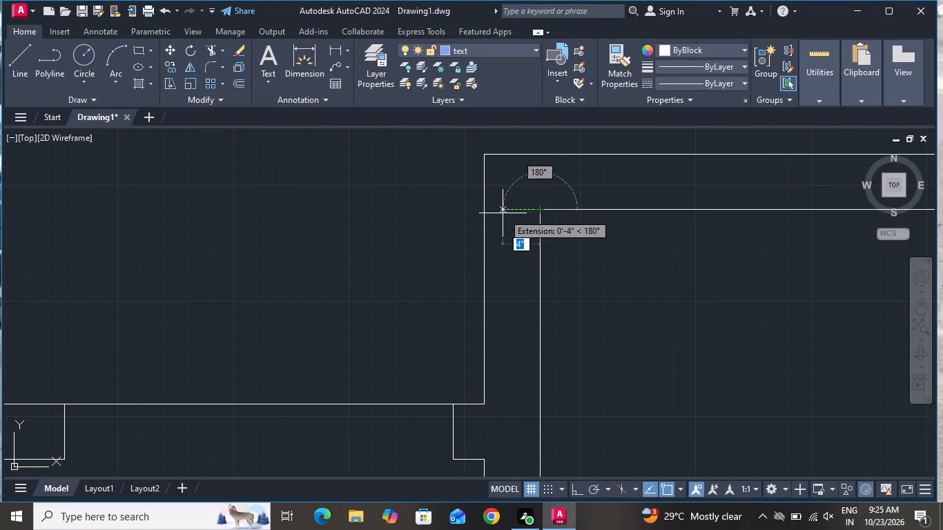
pyautogui.click(488, 208)
pyautogui.rightClick(488, 208)
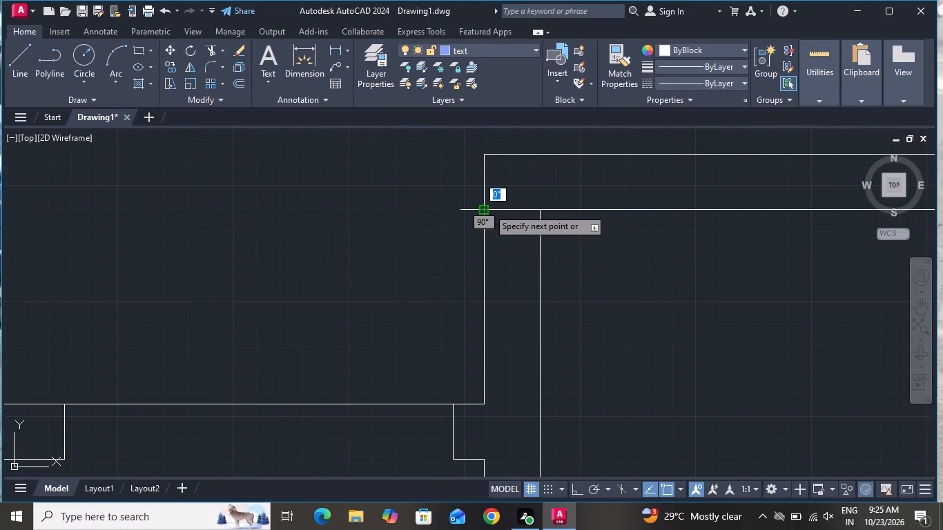
pyautogui.click(507, 230)
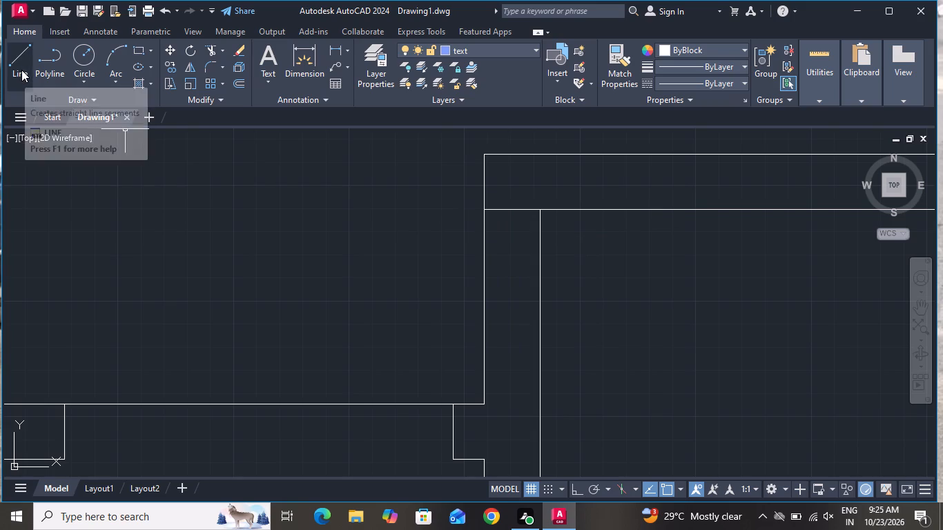
# Draw a second 6" jamb line across the right-hand room's left wall, from the outer wall corner below the first jamb.
pyautogui.click(21, 70)
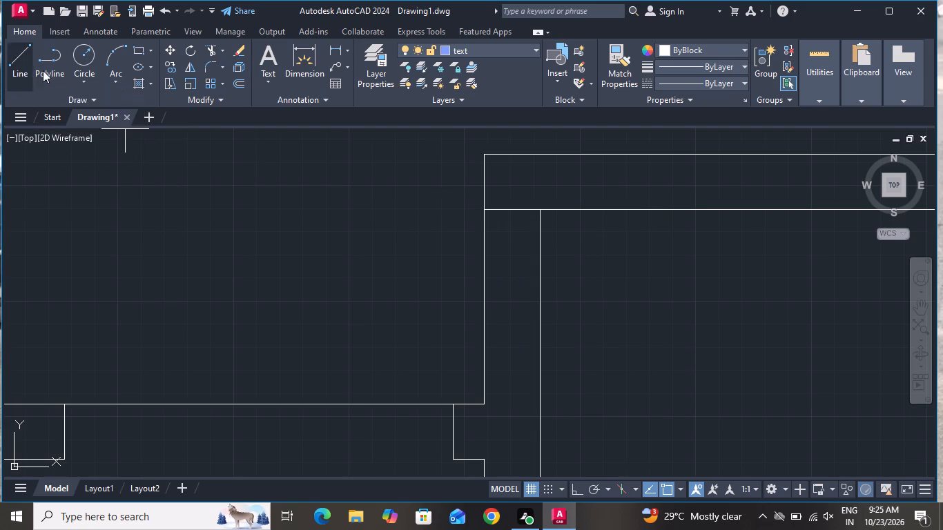
pyautogui.scroll(-1, 416, 279)
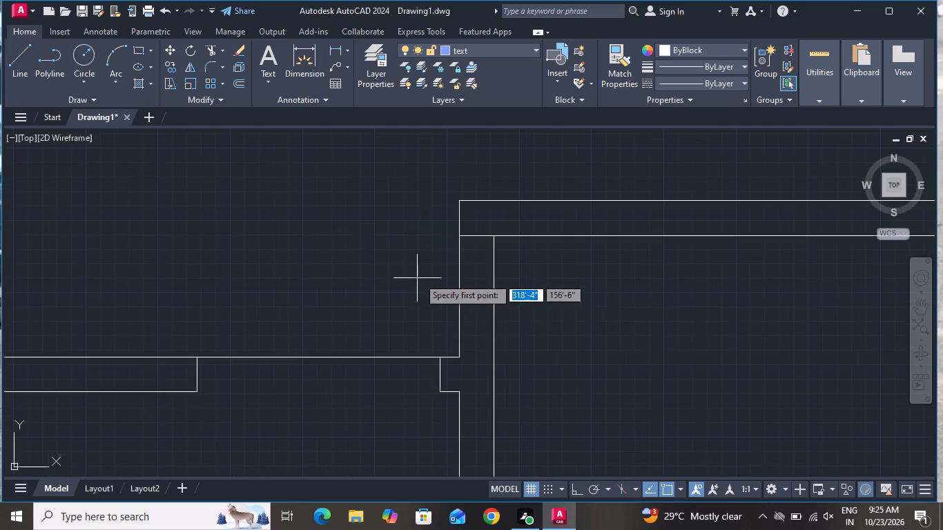
pyautogui.scroll(-1, 452, 316)
pyautogui.scroll(3, 469, 338)
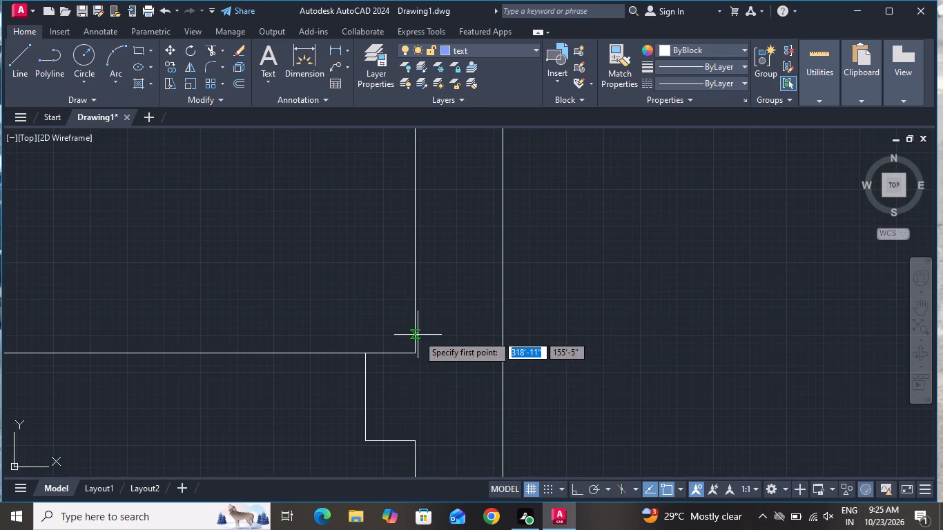
pyautogui.click(417, 352)
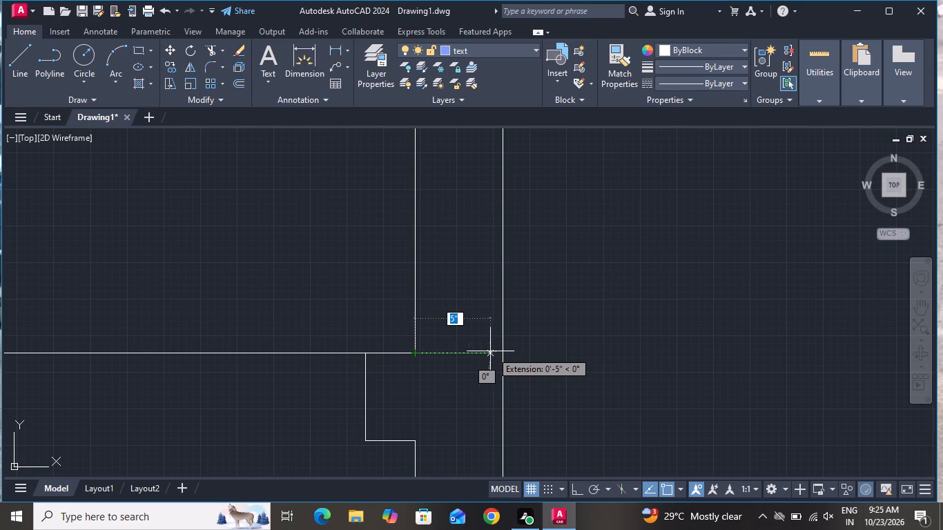
pyautogui.click(504, 353)
pyautogui.rightClick(509, 353)
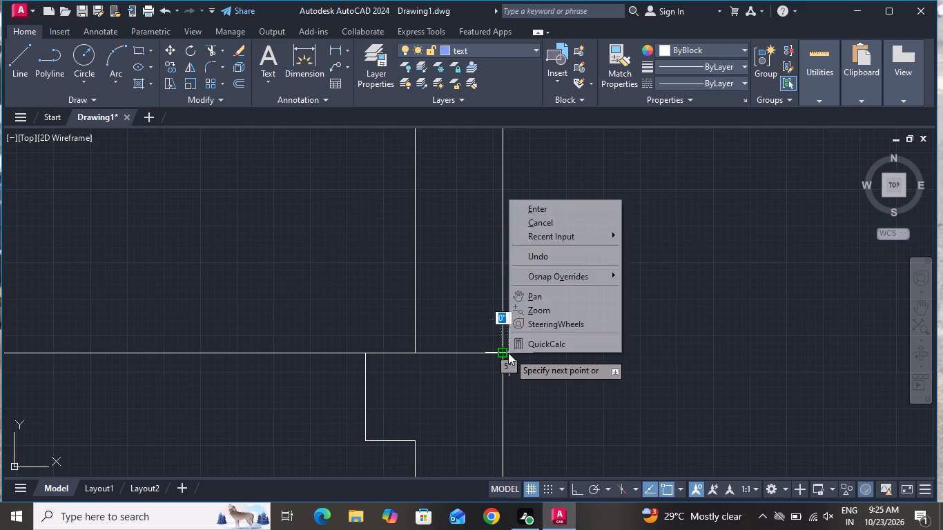
pyautogui.click(538, 217)
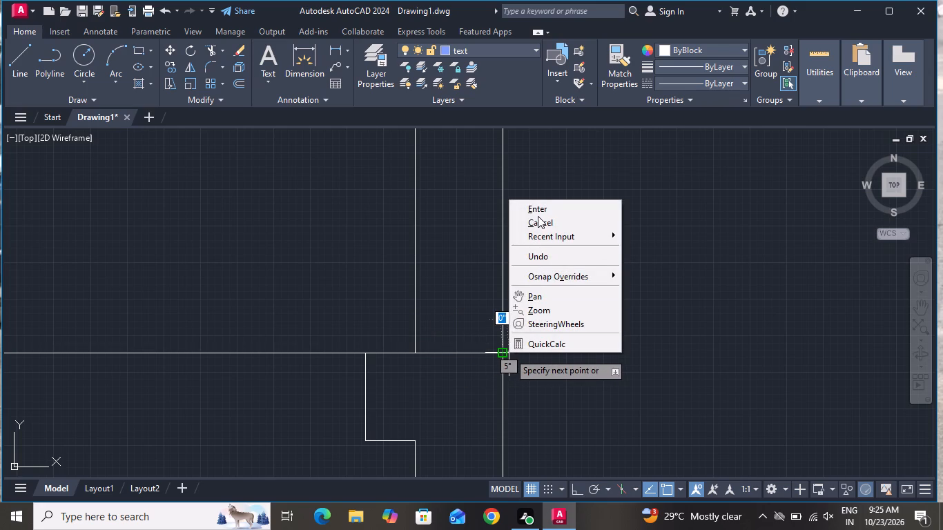
# Trim the inner line of the right-hand room's left wall between the two new jamb lines.
pyautogui.click(208, 45)
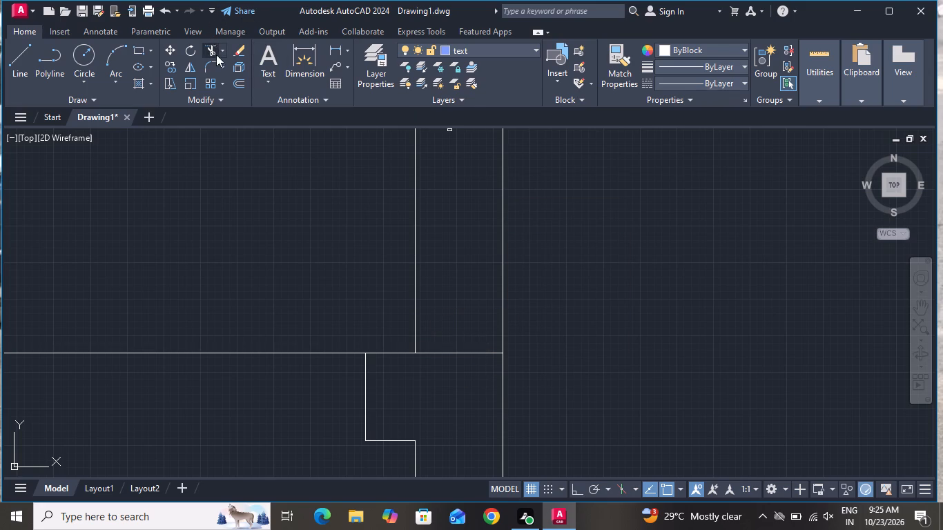
pyautogui.scroll(-1, 243, 135)
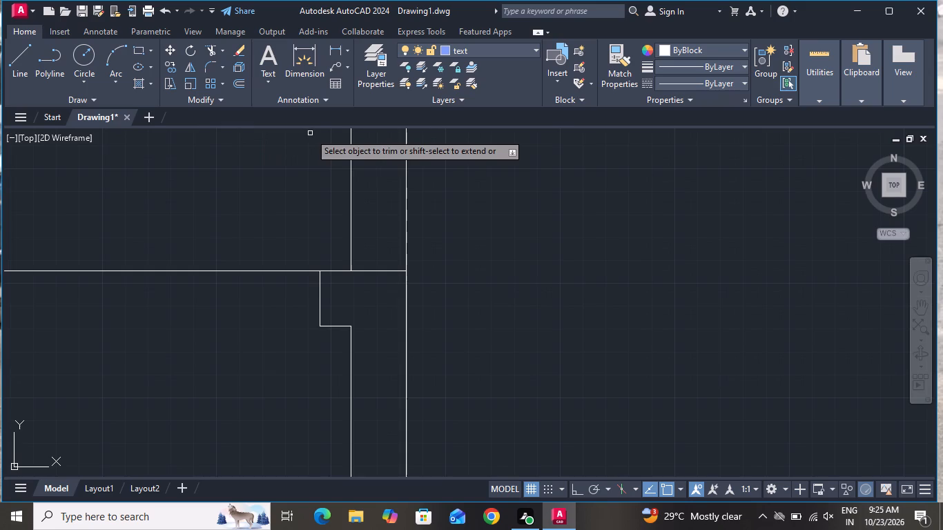
pyautogui.click(383, 184)
pyautogui.click(431, 180)
pyautogui.scroll(-2, 435, 197)
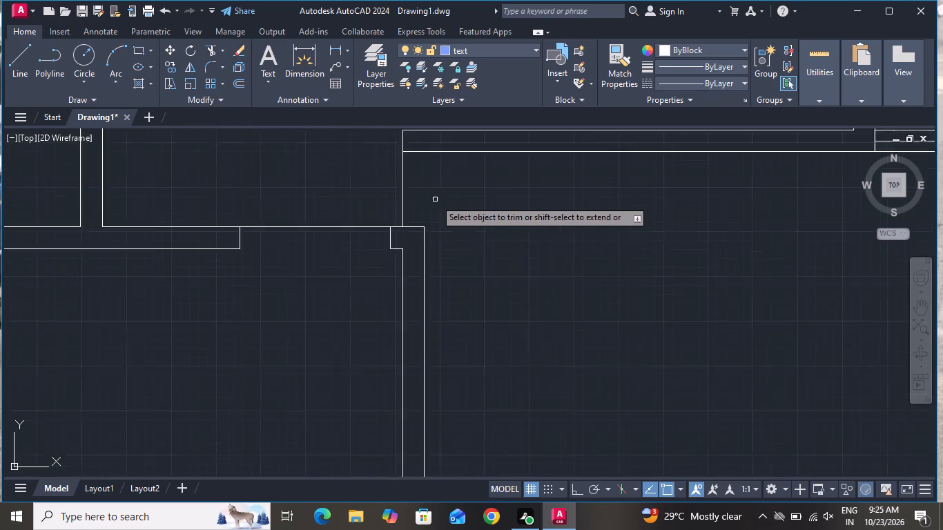
pyautogui.scroll(-1, 435, 199)
pyautogui.rightClick(438, 211)
pyautogui.click(461, 229)
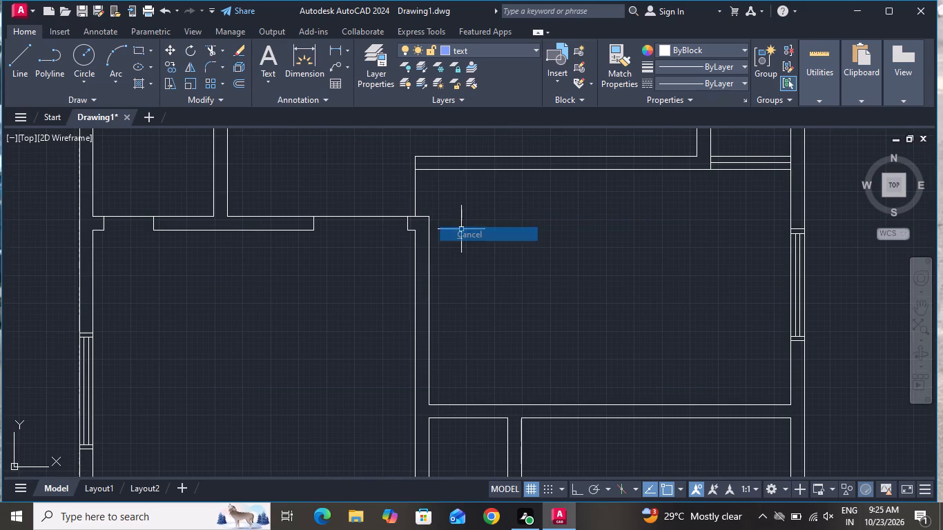
# Draw a vertical 6" jamb line across the wall between the right-hand room and the narrow small room below it.
pyautogui.click(19, 52)
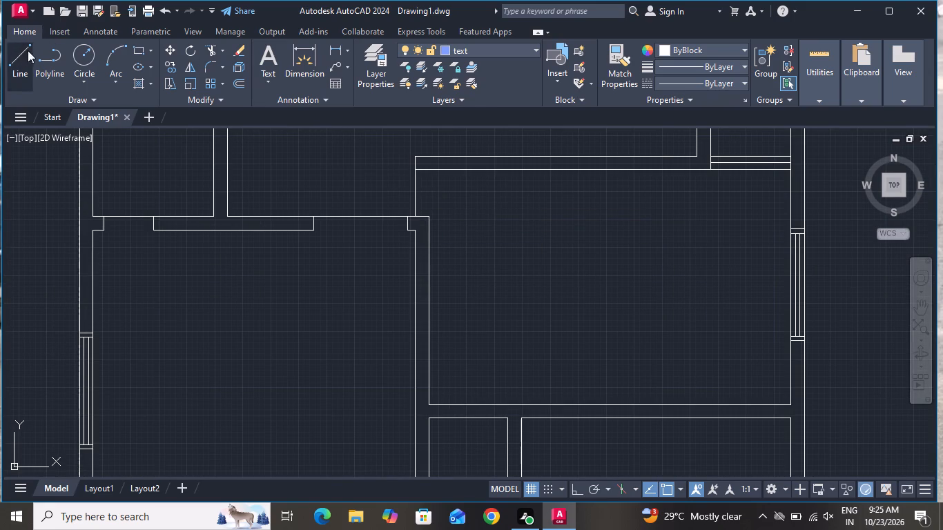
pyautogui.scroll(-3, 117, 59)
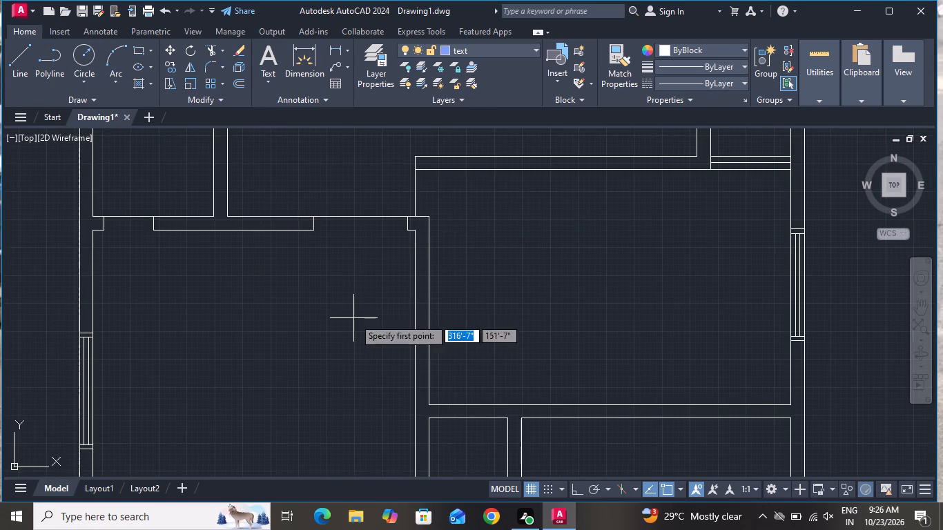
pyautogui.scroll(-2, 443, 382)
pyautogui.scroll(2, 451, 406)
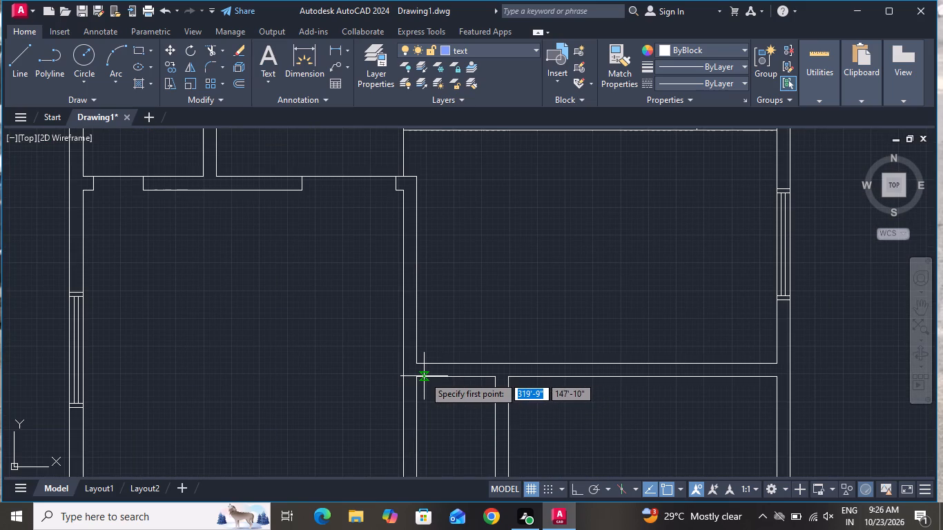
pyautogui.scroll(1, 421, 387)
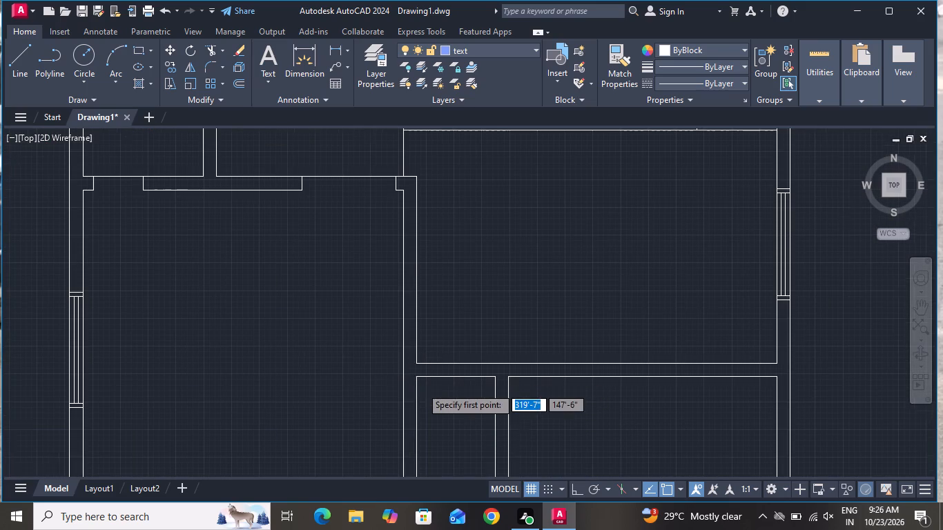
pyautogui.scroll(1, 421, 387)
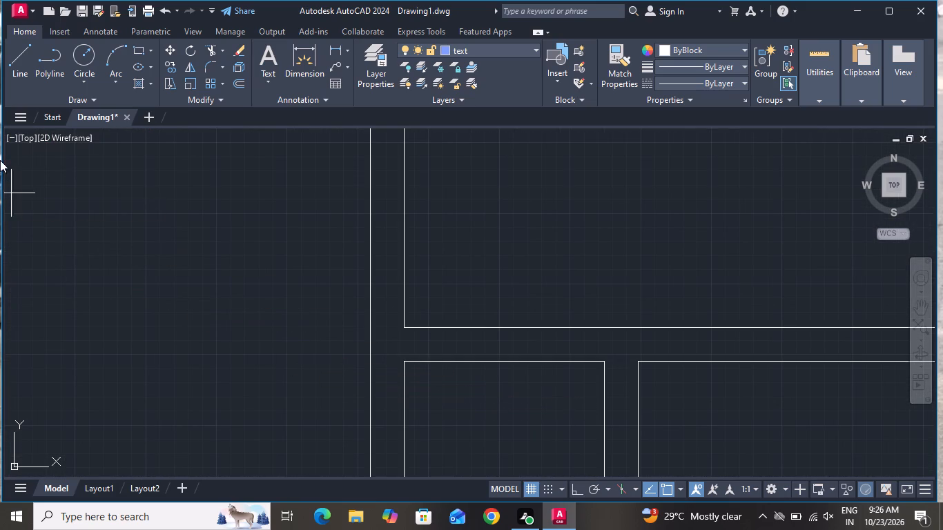
pyautogui.click(511, 326)
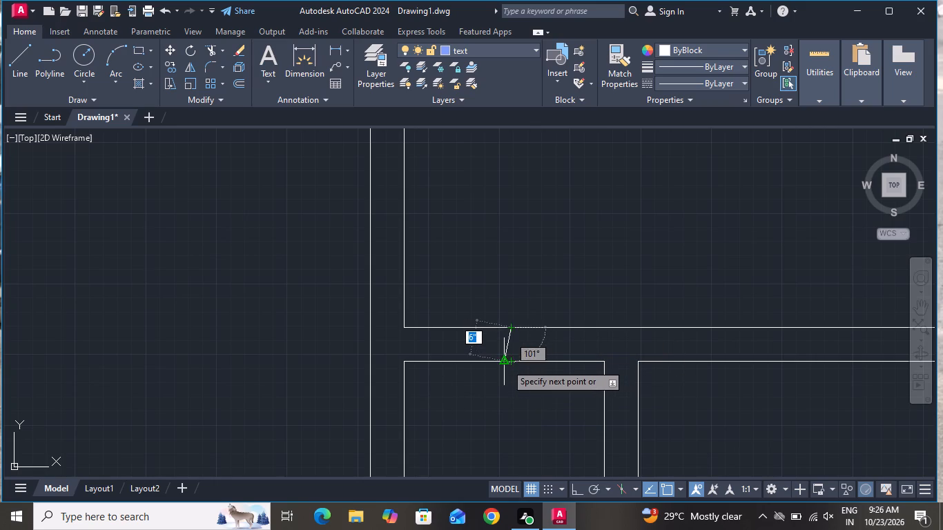
pyautogui.click(512, 359)
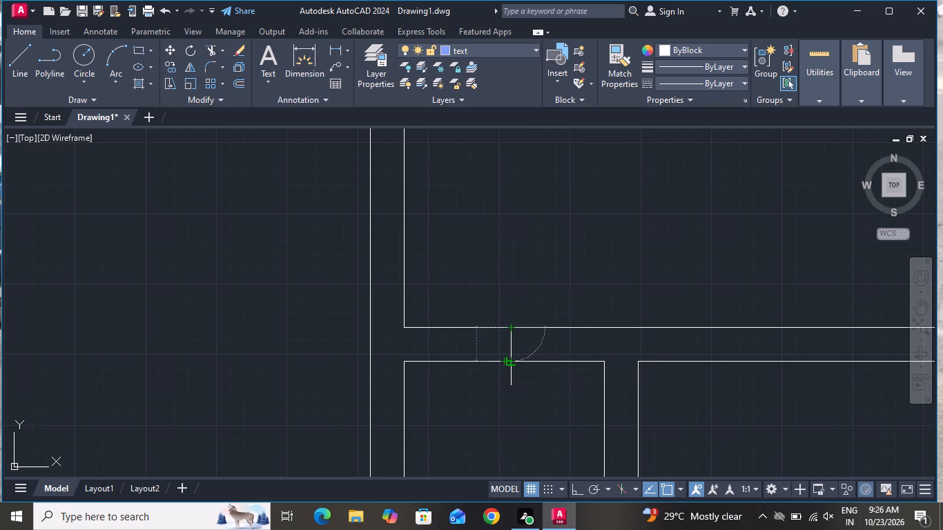
pyautogui.rightClick(505, 359)
pyautogui.click(523, 235)
# Draw a vertical line joining the right-hand room's lower-left inner corner to the narrow room's upper-left corner.
pyautogui.click(19, 59)
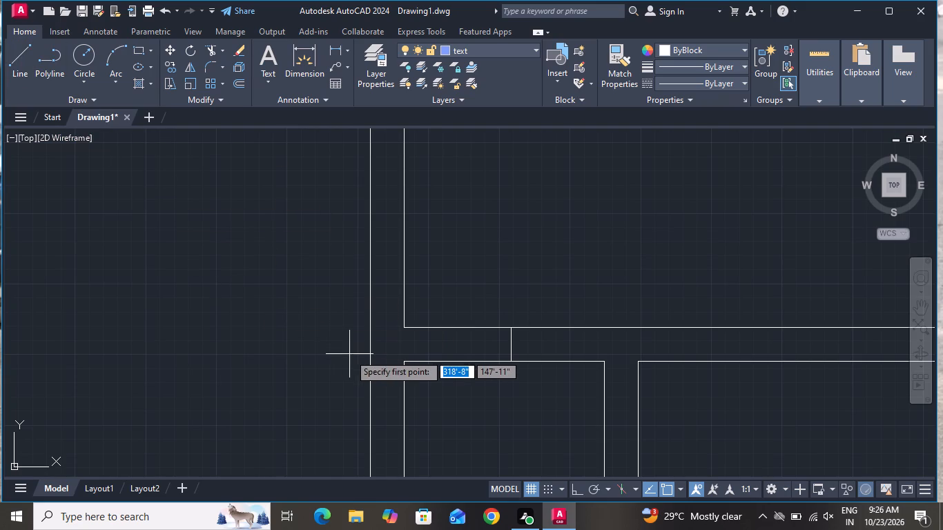
pyautogui.scroll(3, 360, 358)
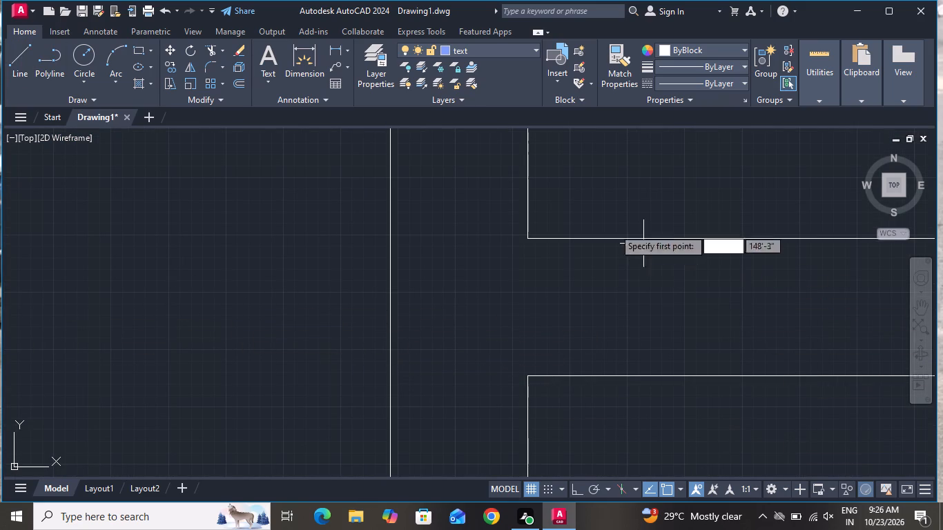
pyautogui.click(532, 239)
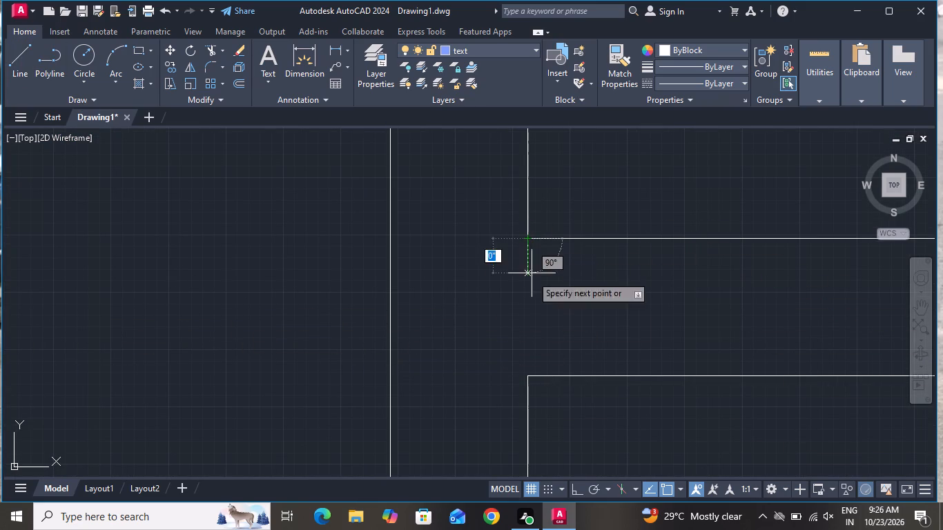
pyautogui.click(527, 376)
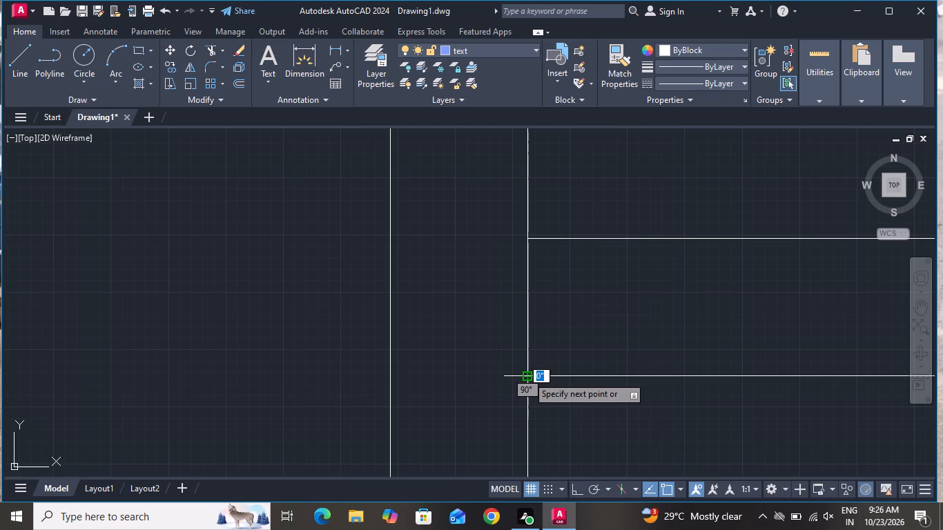
pyautogui.rightClick(527, 376)
pyautogui.click(550, 246)
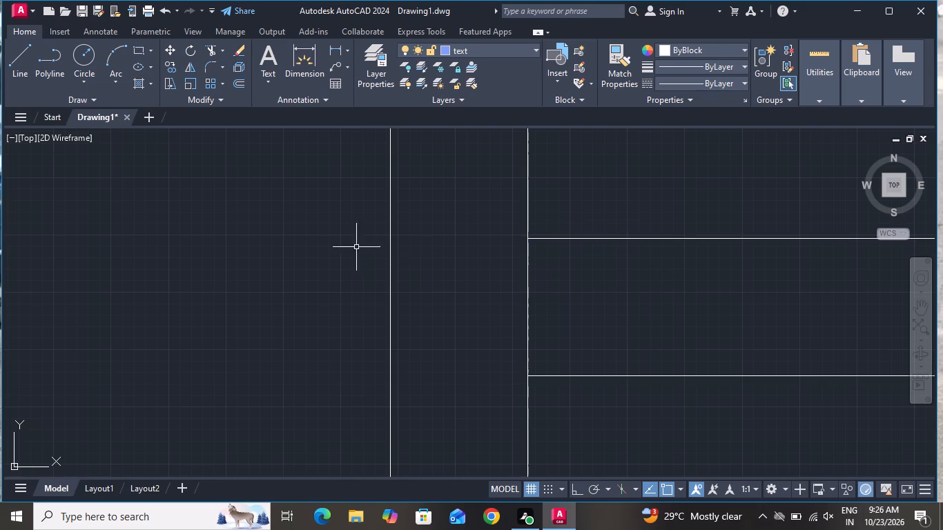
# Trim the lower line of the narrow room's top wall between its upper-left corner and the new jamb line.
pyautogui.scroll(-2, 61, 228)
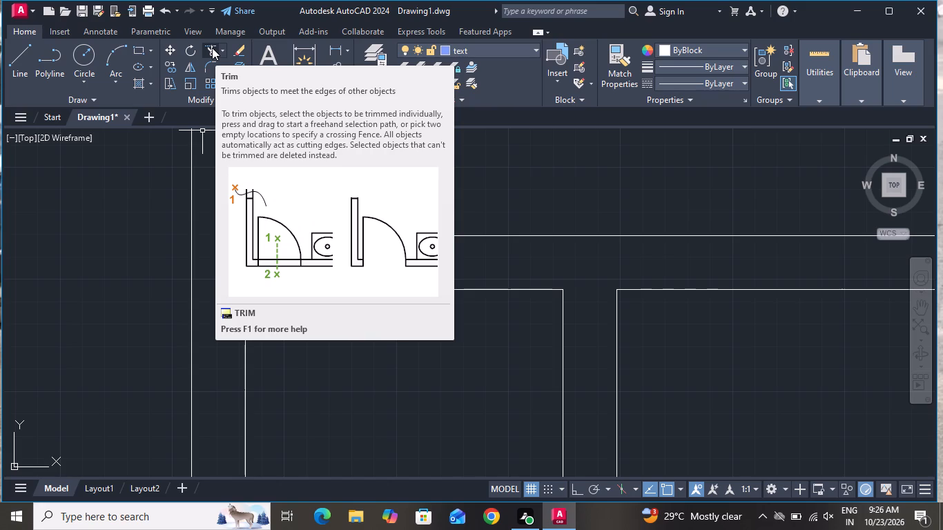
pyautogui.click(212, 48)
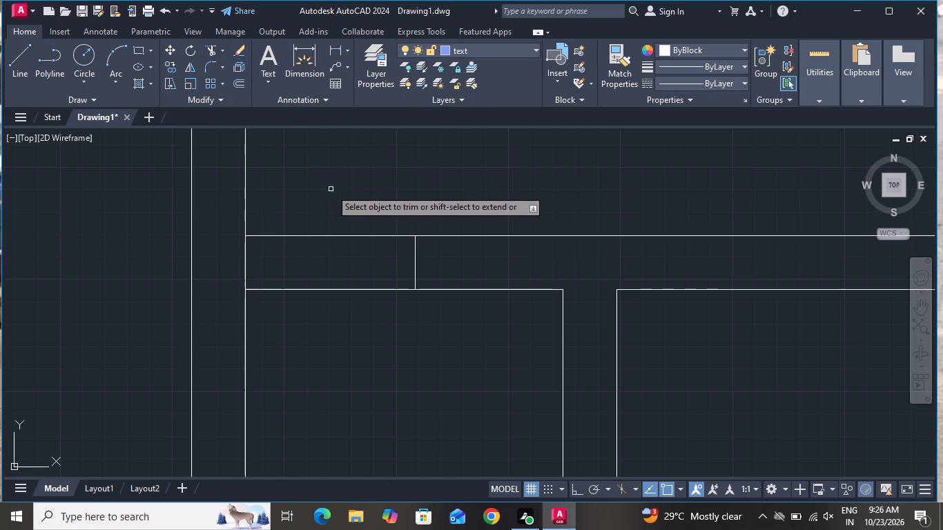
pyautogui.click(363, 279)
pyautogui.click(362, 304)
pyautogui.rightClick(361, 302)
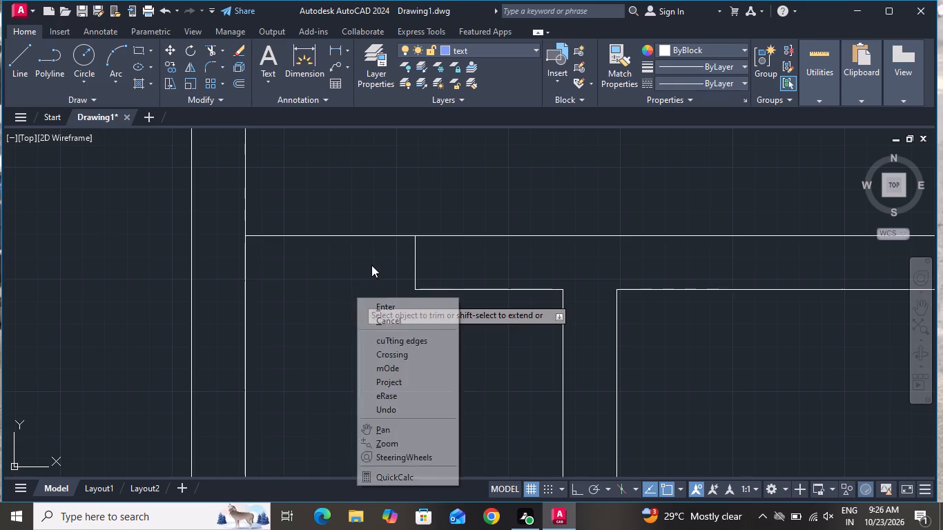
pyautogui.click(379, 320)
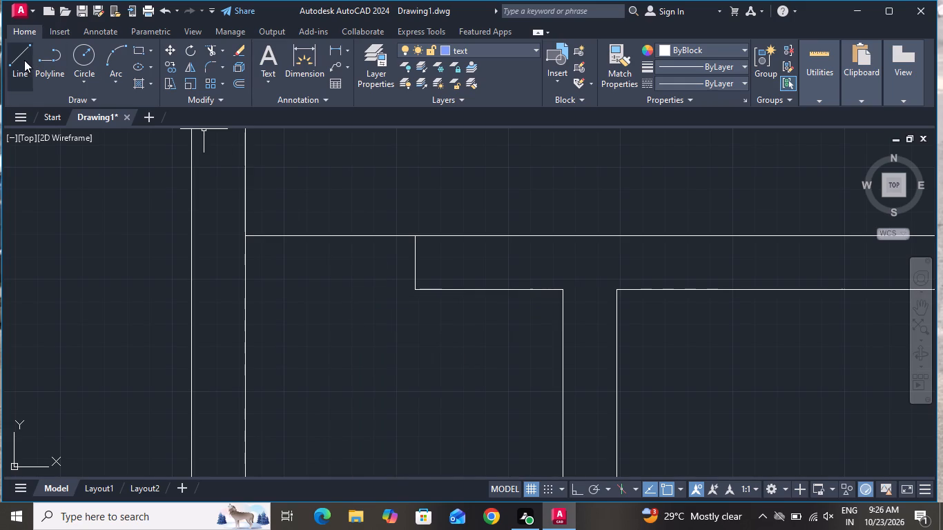
# Draw a vertical jamb line across the lower-right room's top wall, a short distance in from the exterior wall.
pyautogui.click(24, 59)
pyautogui.scroll(-3, 64, 102)
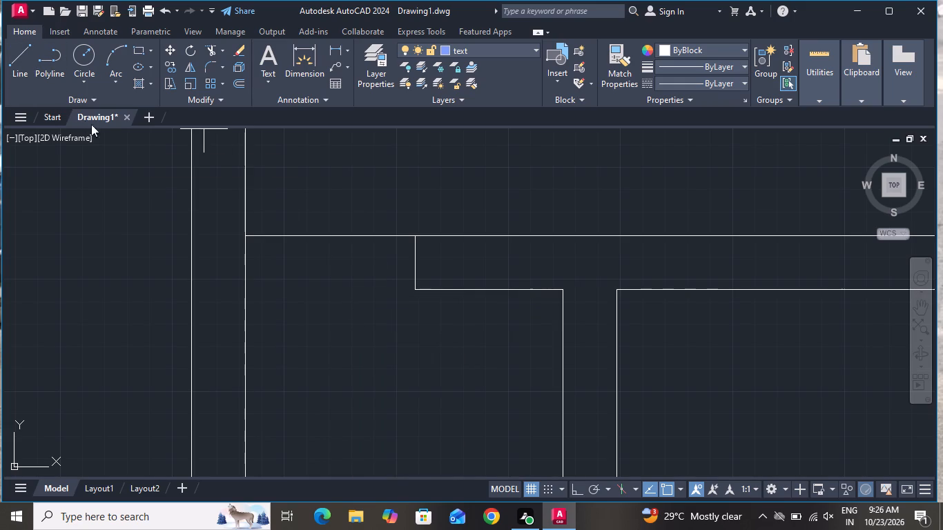
pyautogui.scroll(-3, 353, 297)
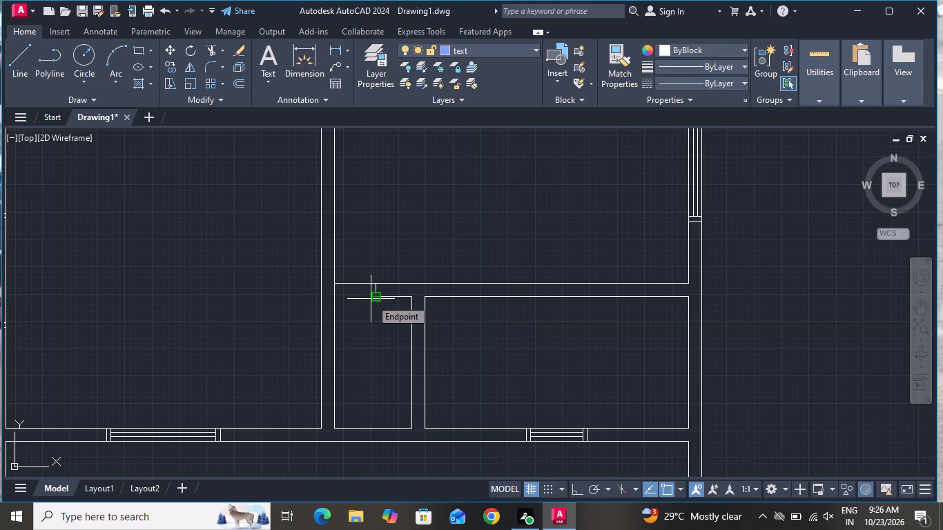
pyautogui.scroll(-1, 377, 304)
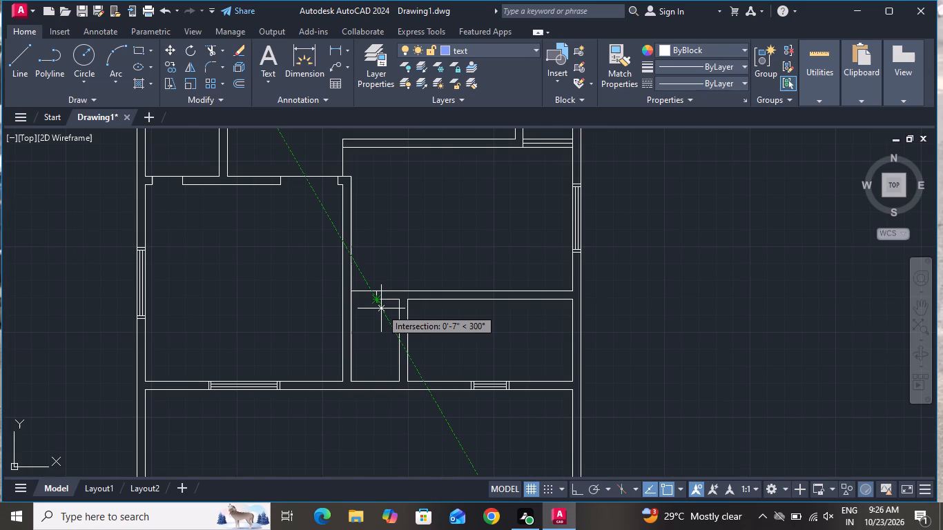
pyautogui.scroll(-1, 381, 308)
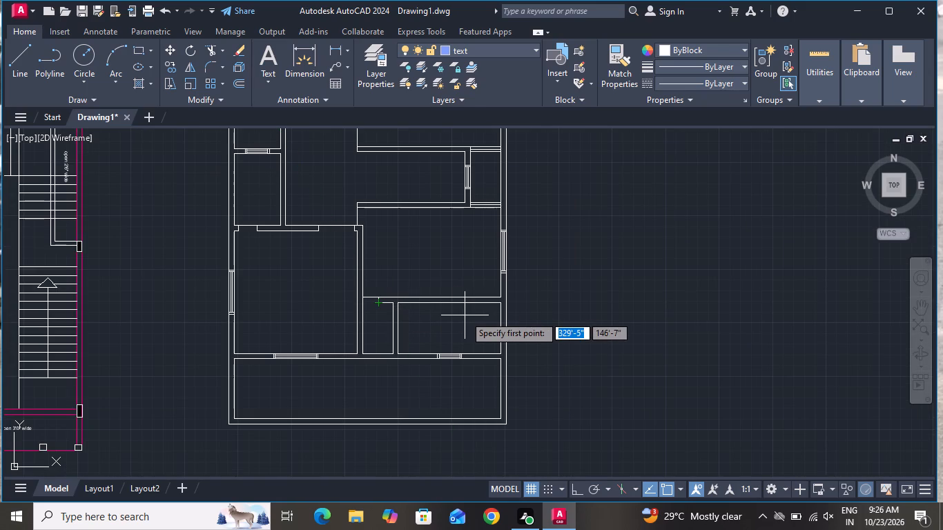
pyautogui.scroll(3, 492, 295)
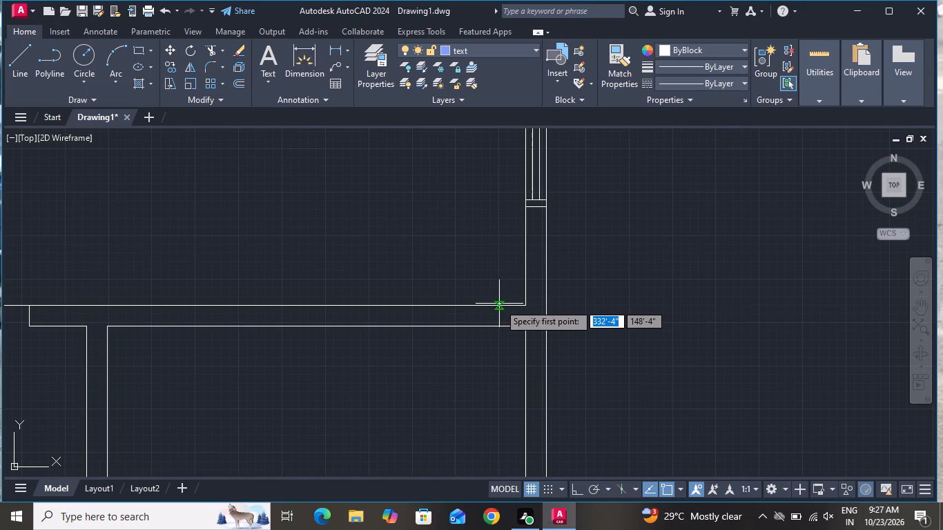
pyautogui.click(498, 306)
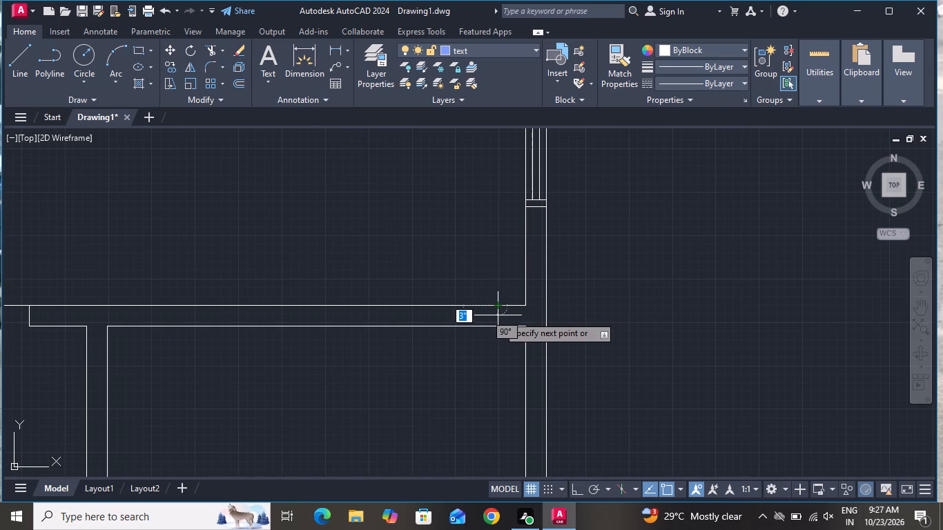
pyautogui.click(494, 327)
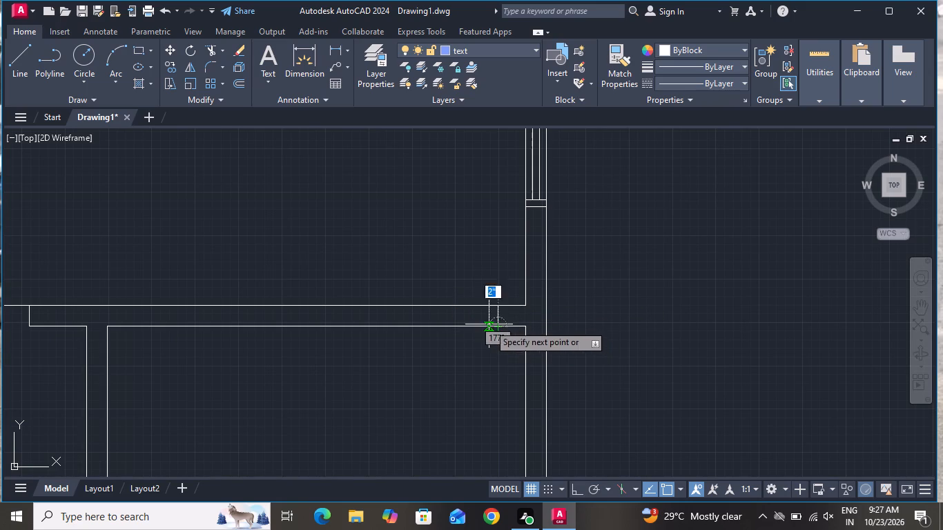
pyautogui.rightClick(486, 324)
pyautogui.click(506, 343)
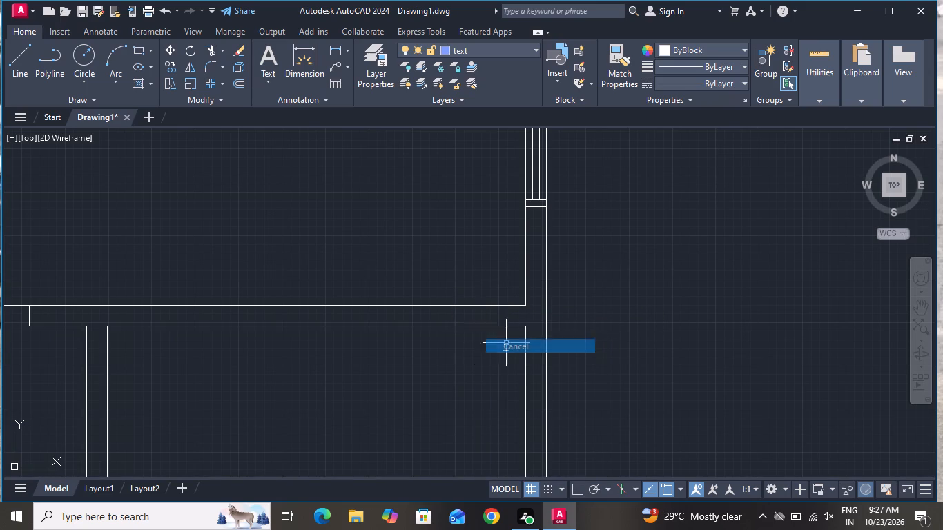
# Draw a second vertical 6" jamb line across the lower-right room's top wall, farther left of the first jamb.
pyautogui.click(20, 57)
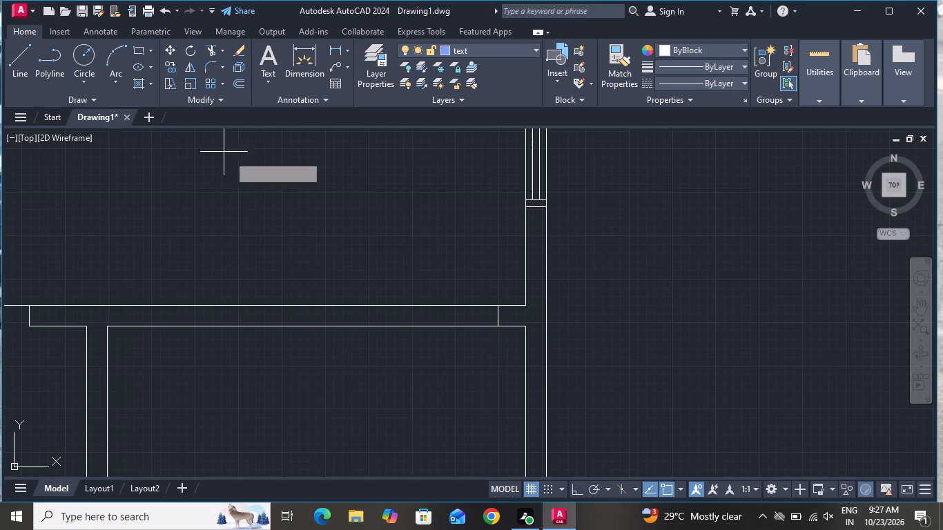
pyautogui.scroll(1, 409, 313)
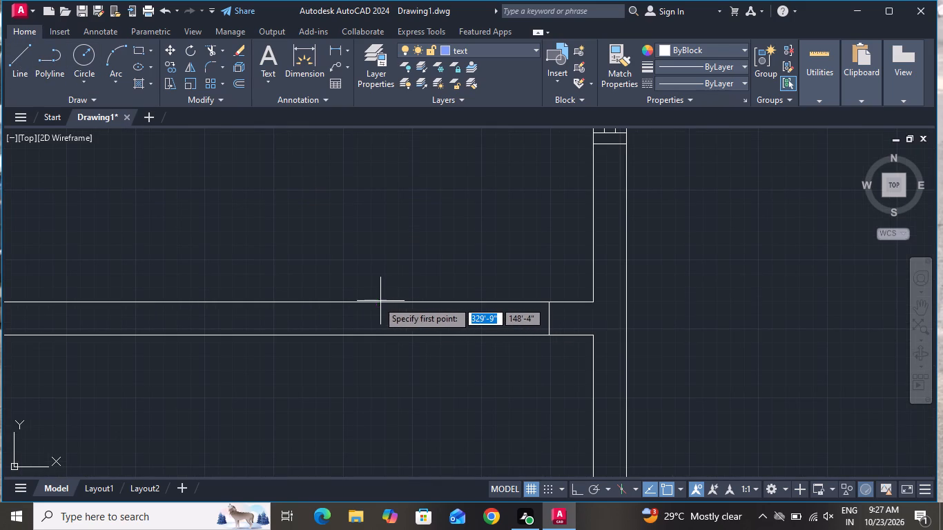
pyautogui.click(365, 300)
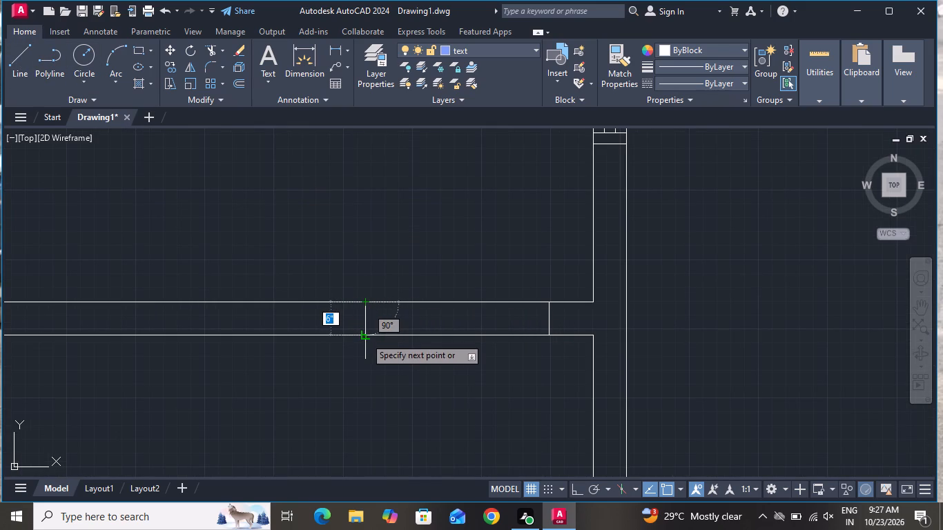
pyautogui.click(365, 337)
pyautogui.rightClick(367, 331)
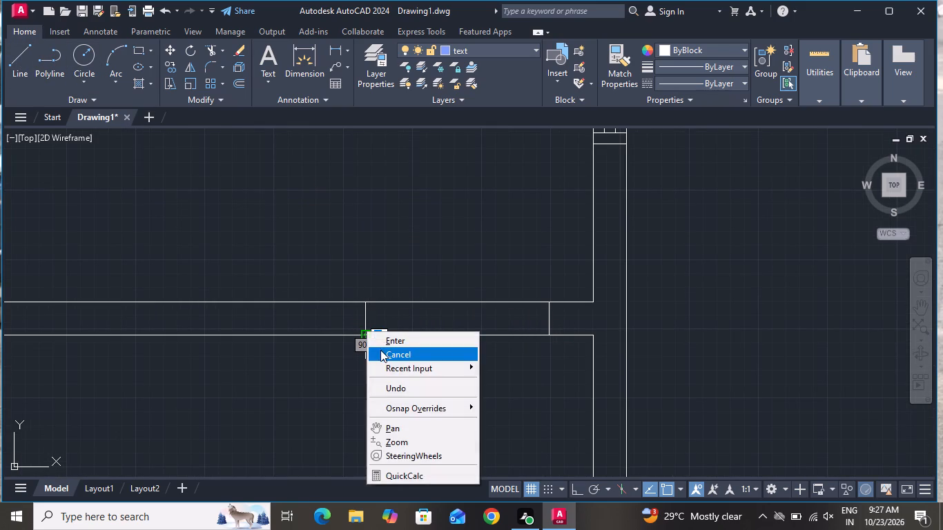
pyautogui.click(380, 350)
# Trim the upper line of the lower-right room's top wall between the two new jamb lines.
pyautogui.scroll(-1, 376, 284)
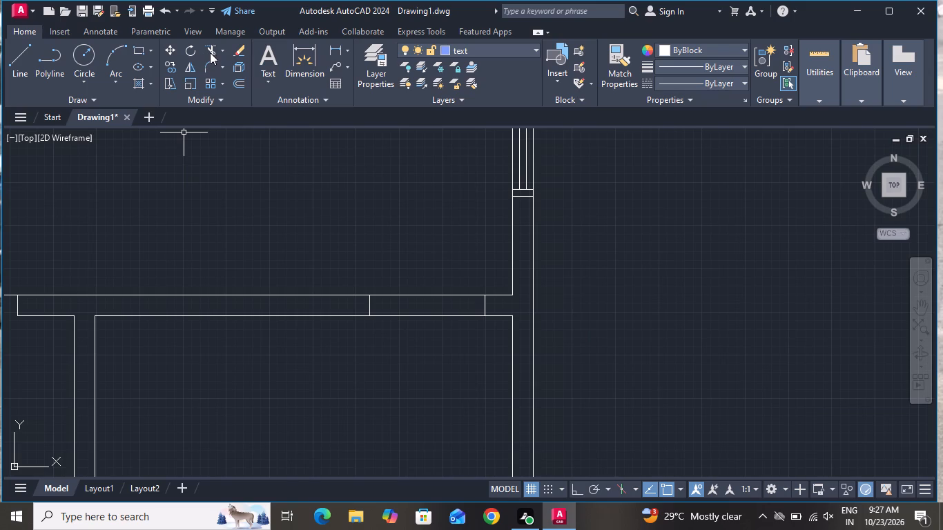
pyautogui.click(210, 52)
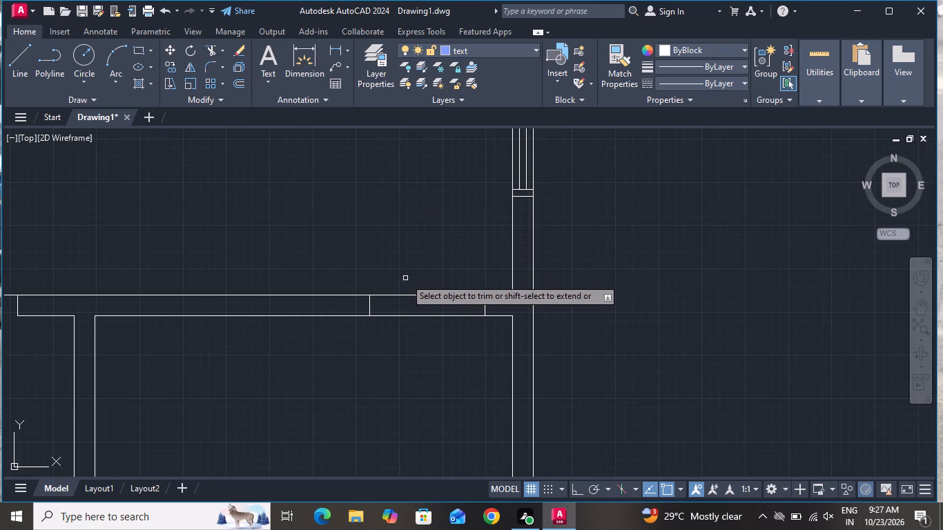
pyautogui.click(406, 278)
pyautogui.click(406, 304)
pyautogui.rightClick(398, 265)
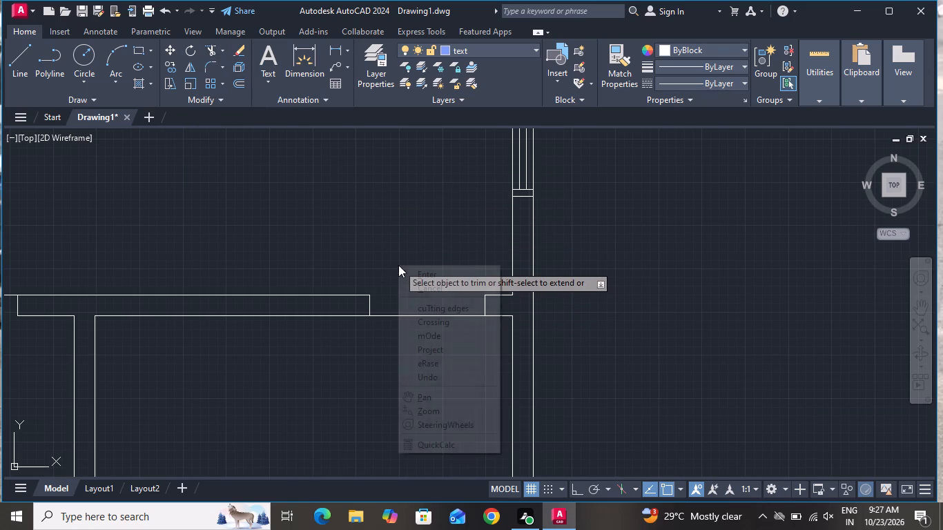
pyautogui.click(408, 282)
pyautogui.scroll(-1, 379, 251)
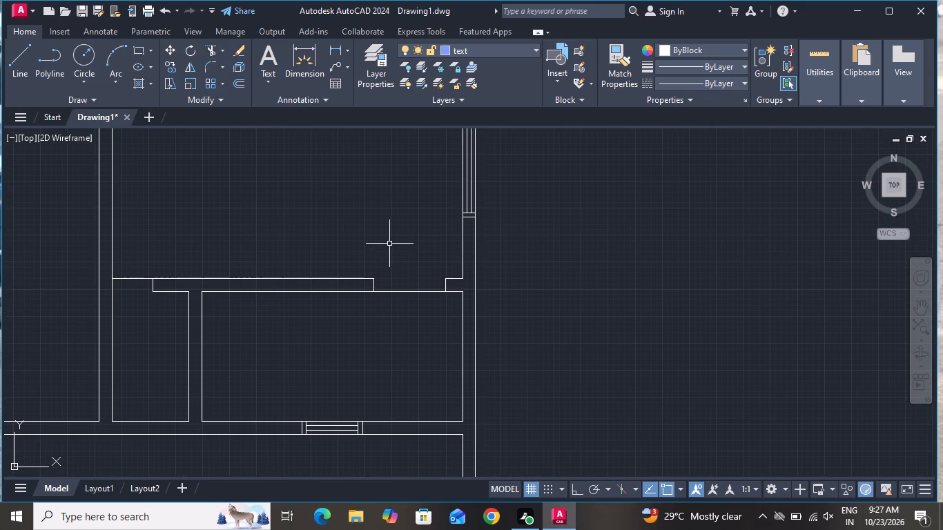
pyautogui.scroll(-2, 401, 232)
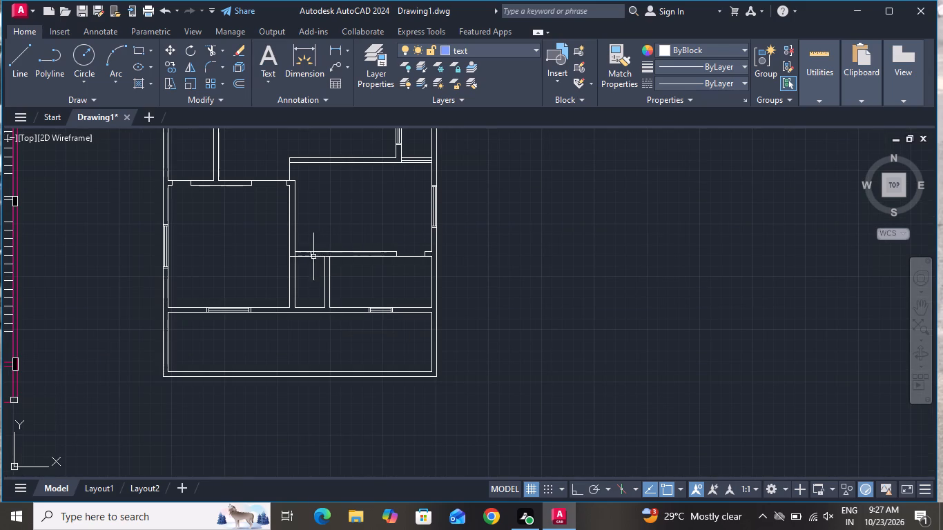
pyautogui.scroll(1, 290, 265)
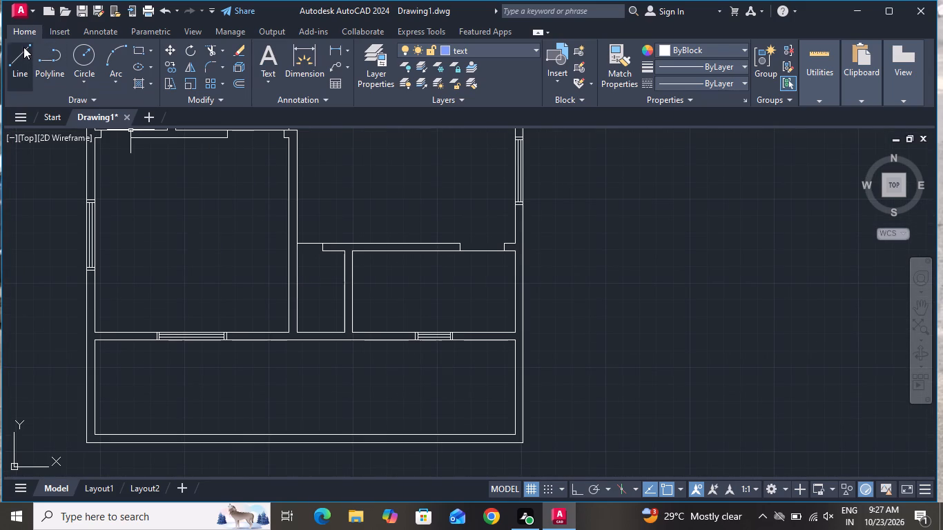
# Draw a horizontal jamb line across the wall between the lower-left room and the narrow room, slightly below the narrow room's top wall.
pyautogui.click(23, 50)
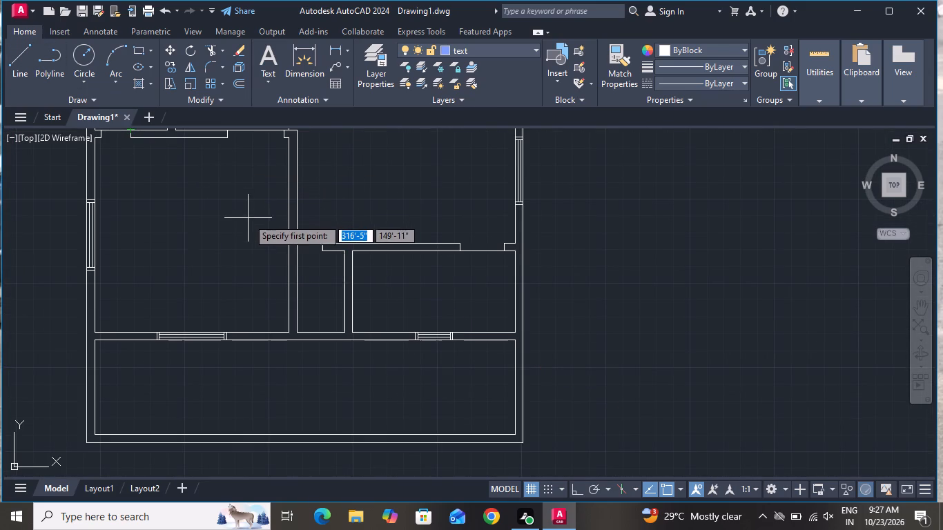
pyautogui.scroll(2, 279, 246)
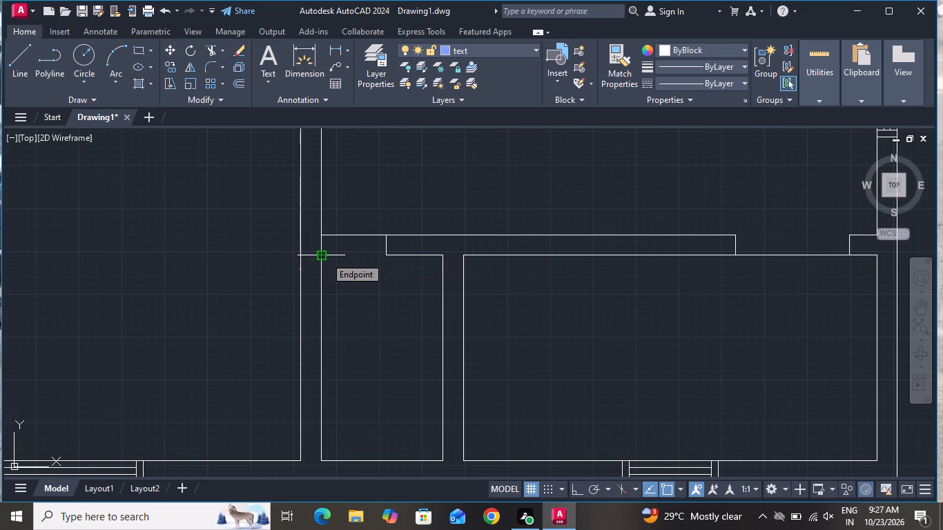
pyautogui.click(320, 297)
pyautogui.click(299, 297)
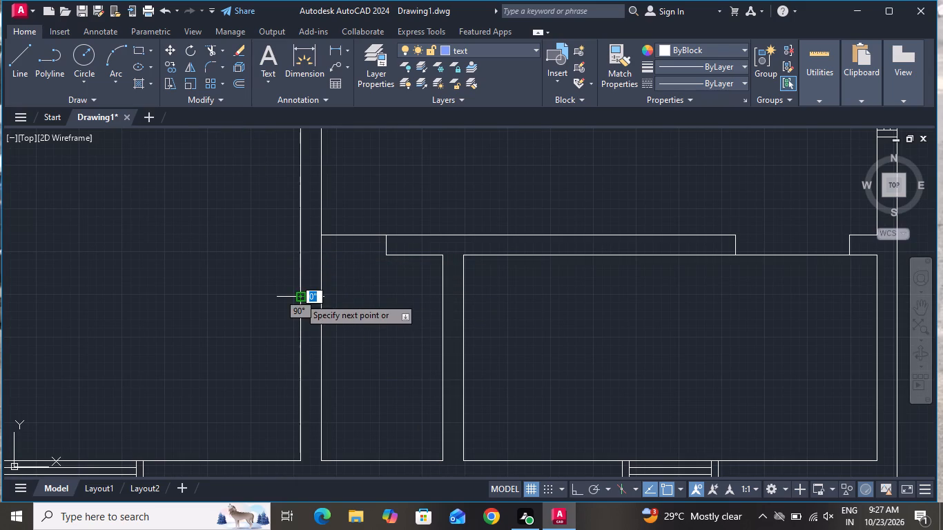
pyautogui.rightClick(299, 293)
pyautogui.click(318, 309)
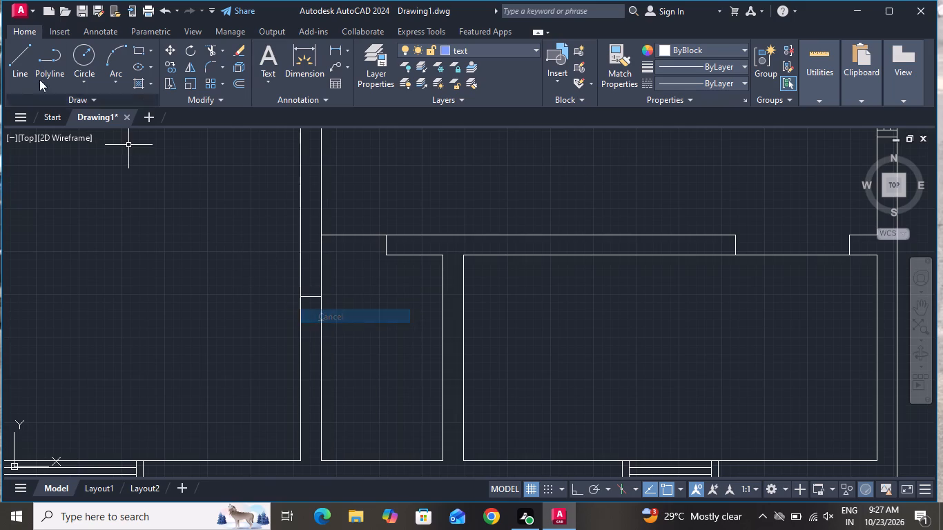
# Draw a second horizontal 6" jamb line across the same wall, a short distance above the lower-left room's bottom wall.
pyautogui.click(21, 64)
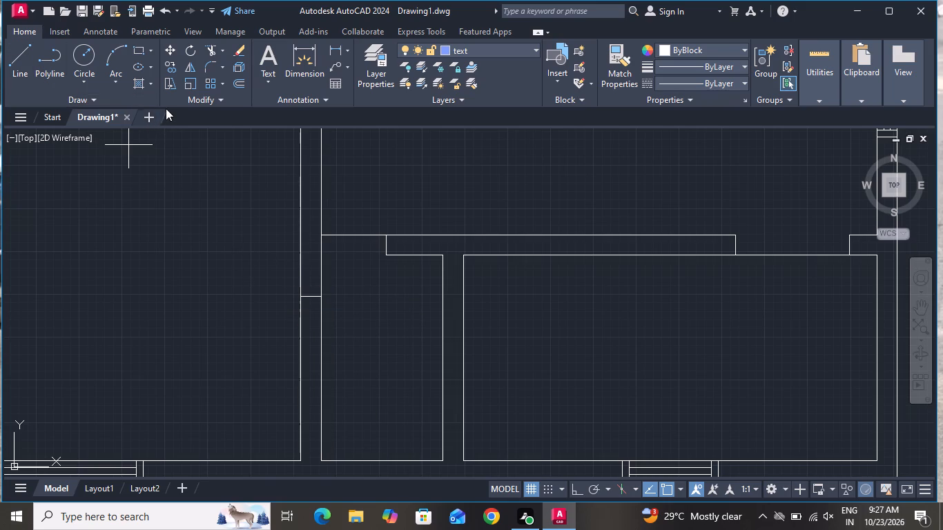
pyautogui.scroll(-2, 167, 105)
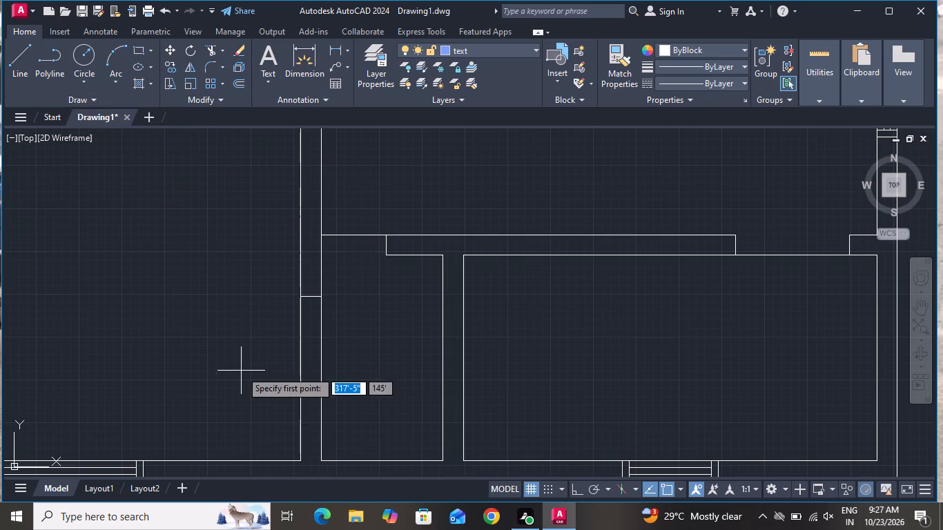
pyautogui.click(299, 424)
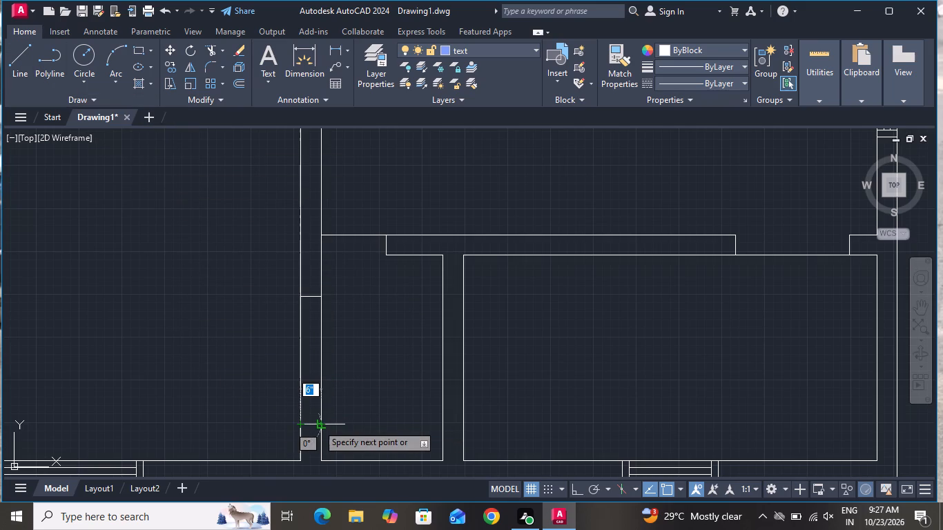
pyautogui.click(318, 424)
pyautogui.rightClick(318, 424)
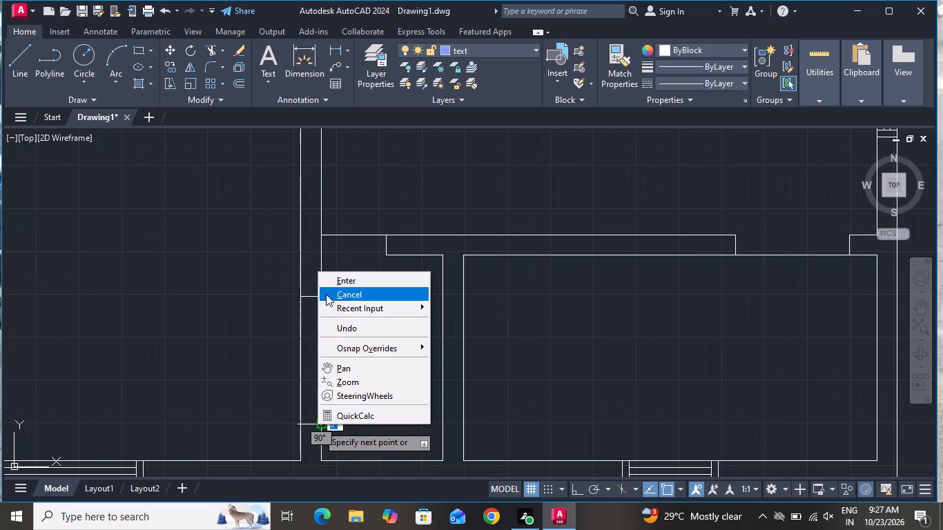
pyautogui.click(329, 299)
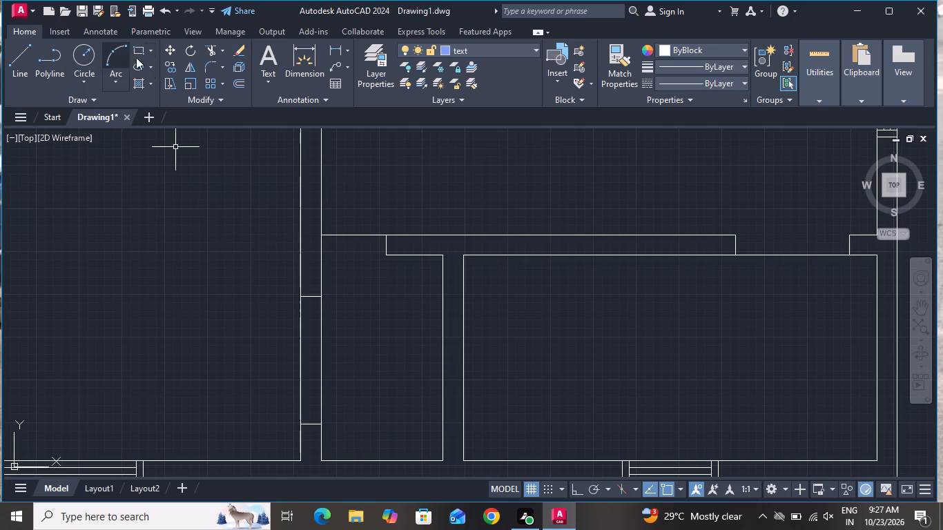
# Trim the lower-left room's side line of that shared wall between the two new jamb lines.
pyautogui.click(207, 45)
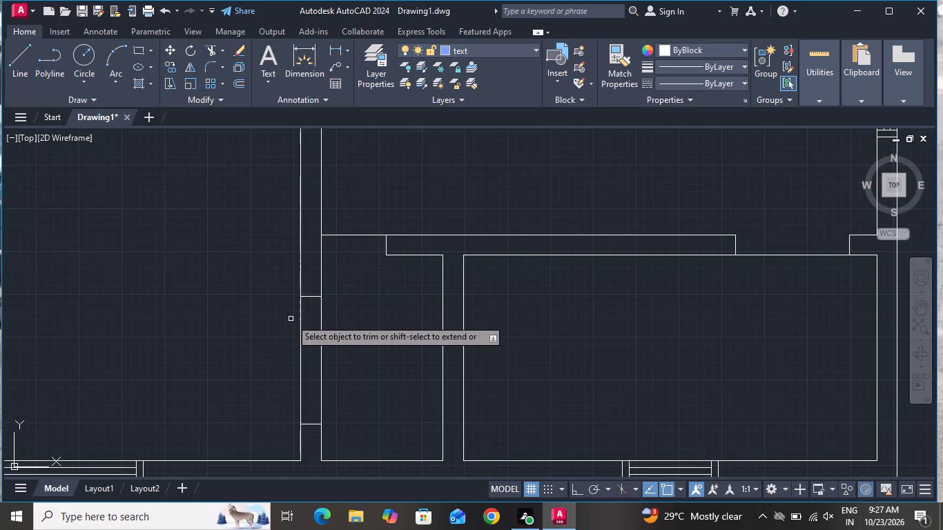
pyautogui.click(300, 328)
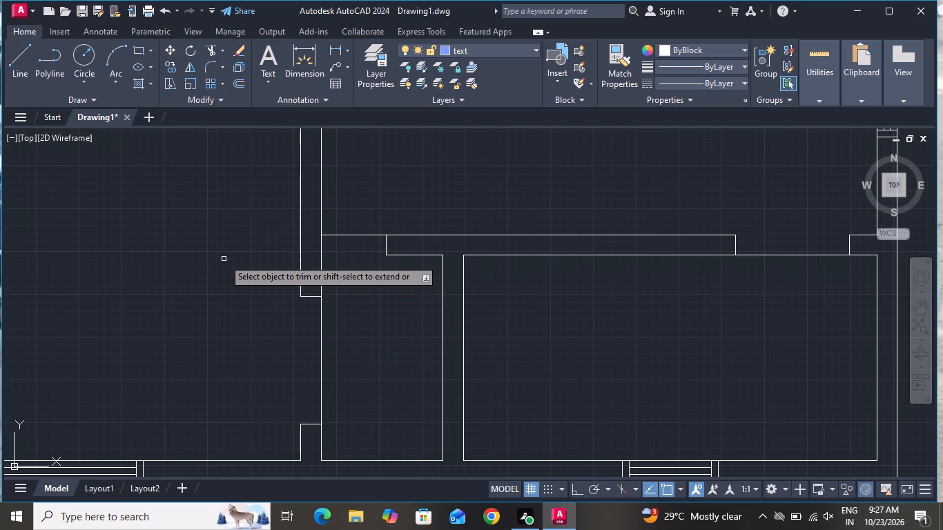
pyautogui.rightClick(224, 259)
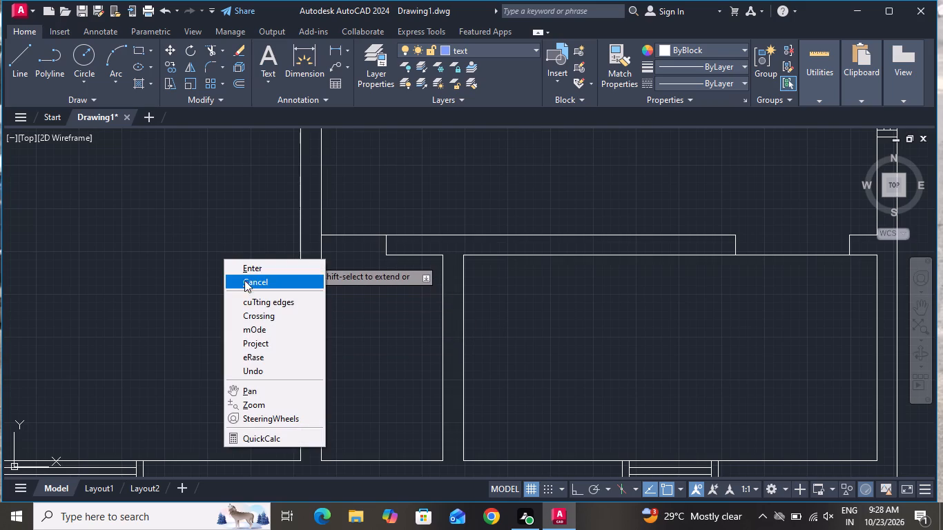
pyautogui.click(255, 286)
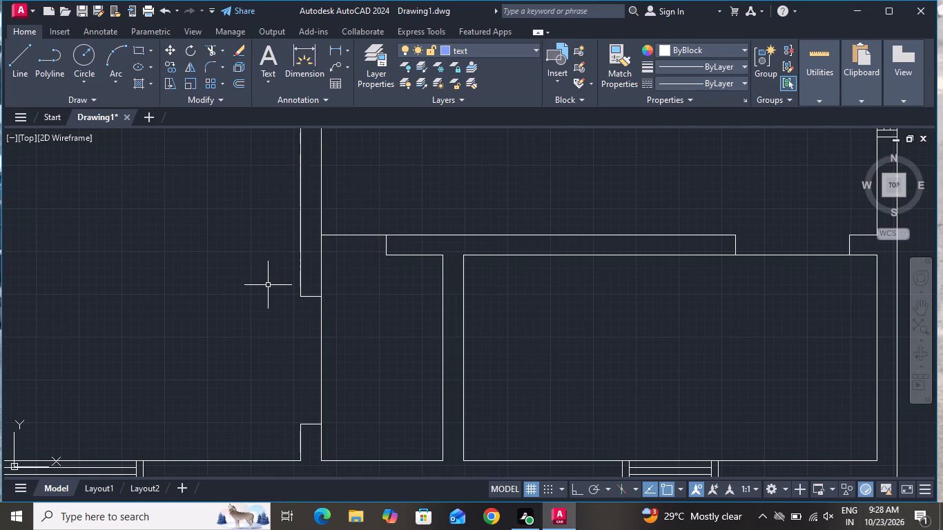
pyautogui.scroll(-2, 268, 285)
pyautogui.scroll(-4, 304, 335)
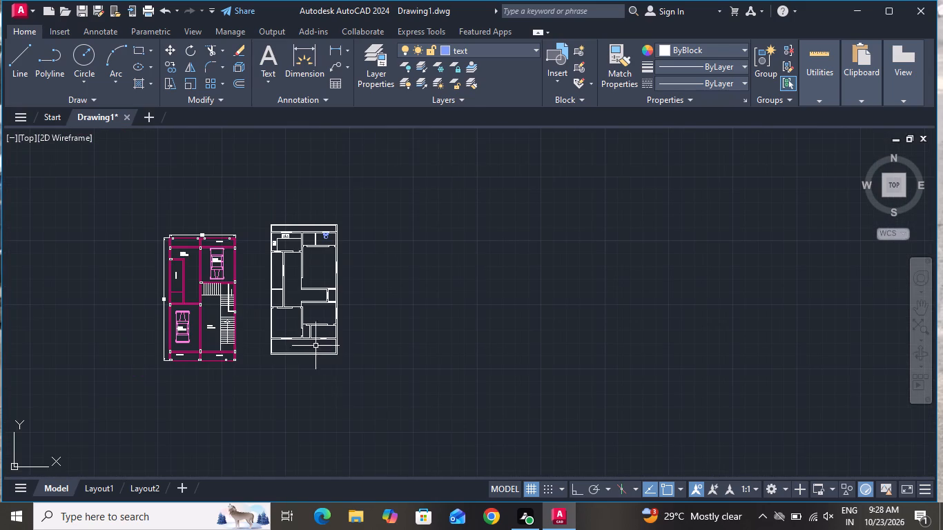
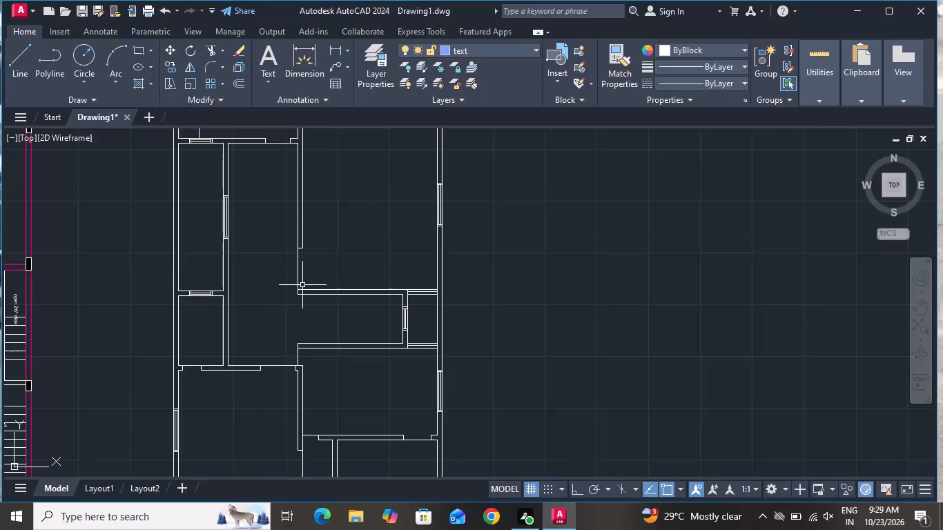
# Offset the inner right wall line of the passage between the two right-hand rooms leftward at 10" spacing, making four stair tread lines.
pyautogui.write('o')
pyautogui.press('space')
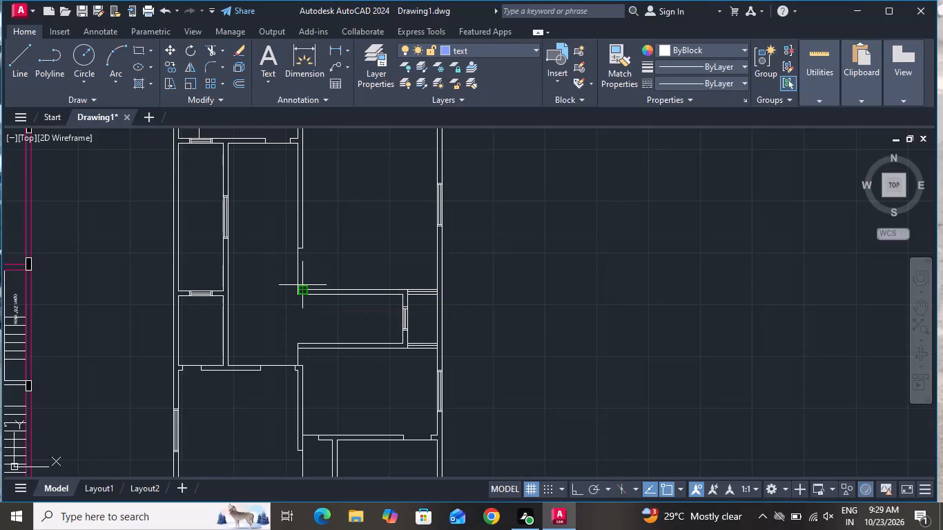
pyautogui.write('10')
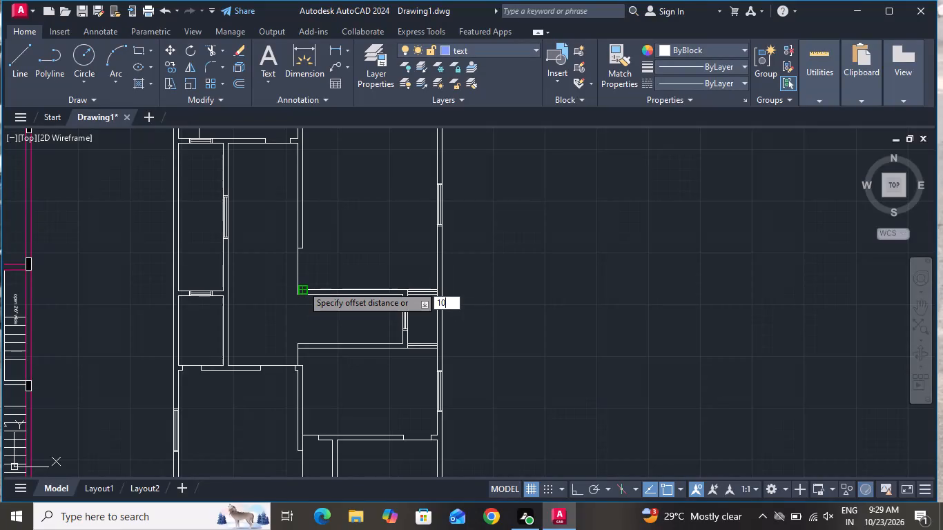
pyautogui.hotkey('shift', '"')
pyautogui.press('Return')
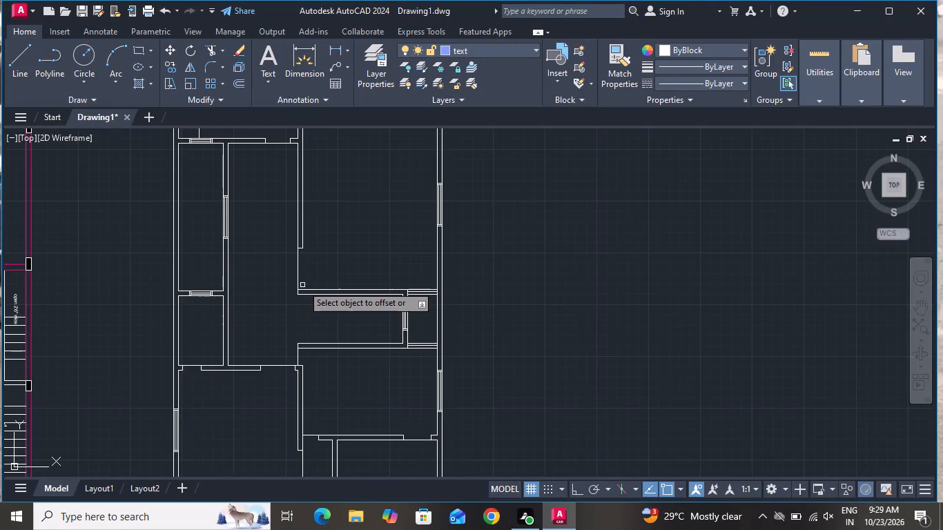
pyautogui.scroll(1, 400, 386)
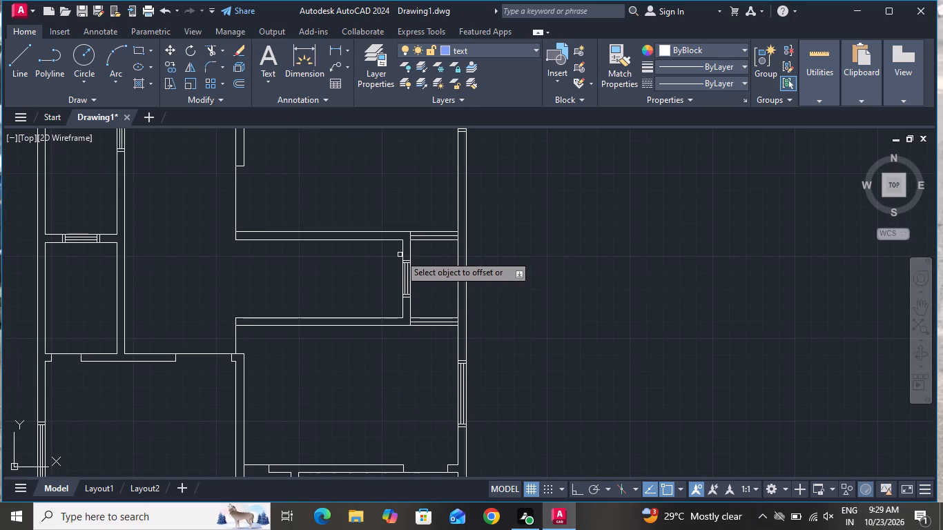
pyautogui.click(402, 251)
pyautogui.click(376, 257)
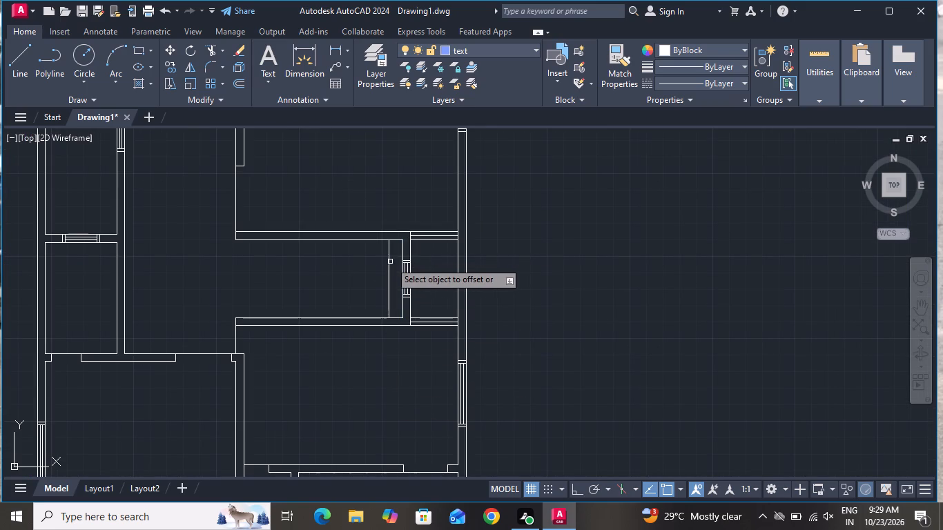
pyautogui.click(390, 262)
pyautogui.click(367, 266)
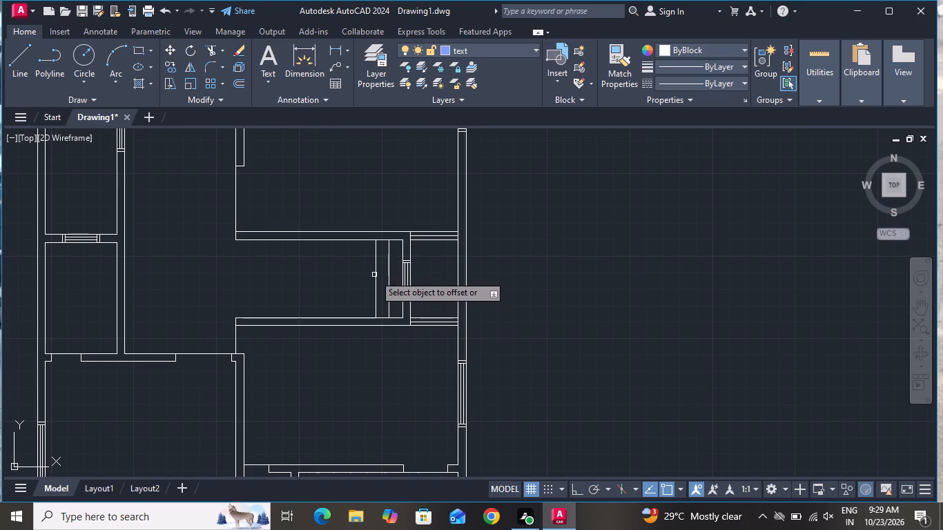
pyautogui.click(374, 275)
pyautogui.click(340, 273)
pyautogui.click(362, 270)
pyautogui.click(331, 273)
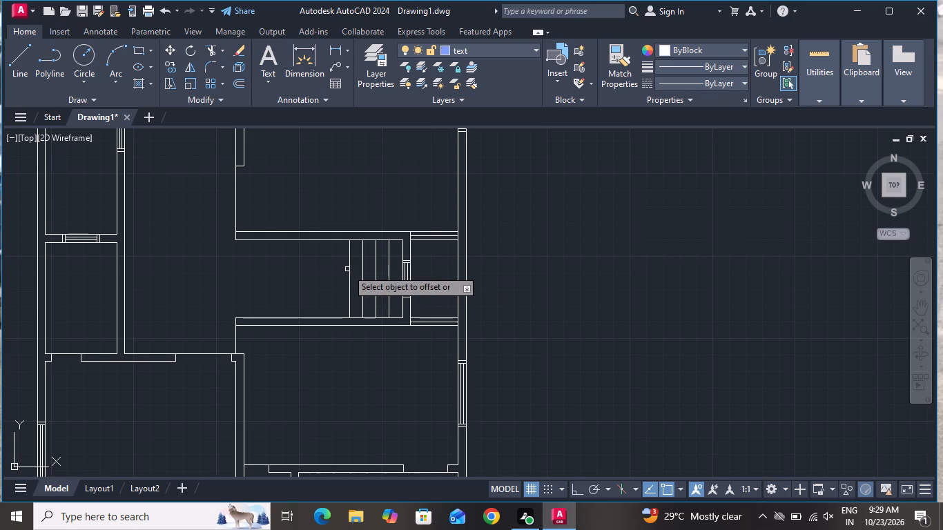
# Add four more stair tread lines toward the hall, offsetting each leftward by 10" from the previous one.
pyautogui.click(352, 266)
pyautogui.click(351, 268)
pyautogui.click(334, 268)
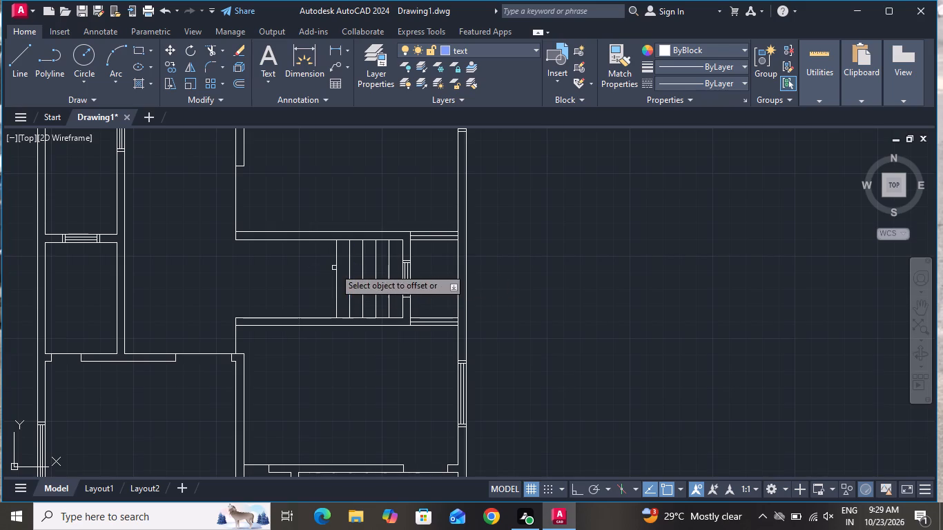
pyautogui.click(338, 266)
pyautogui.click(327, 271)
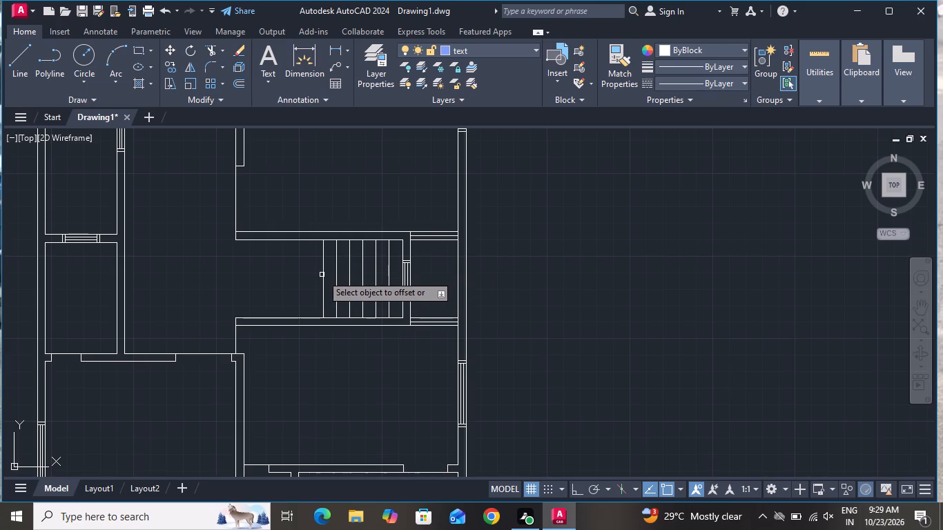
pyautogui.click(320, 276)
pyautogui.click(284, 275)
pyautogui.click(324, 274)
pyautogui.click(308, 279)
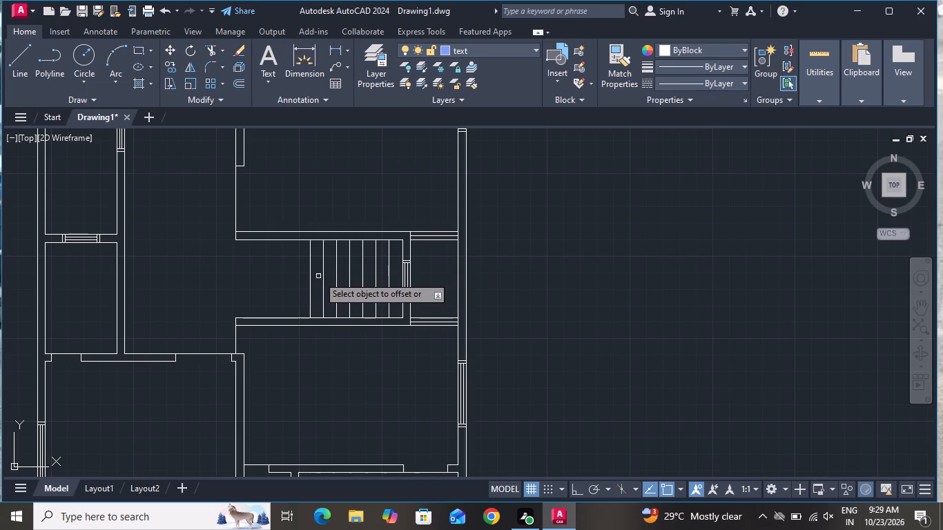
pyautogui.click(309, 282)
pyautogui.click(257, 273)
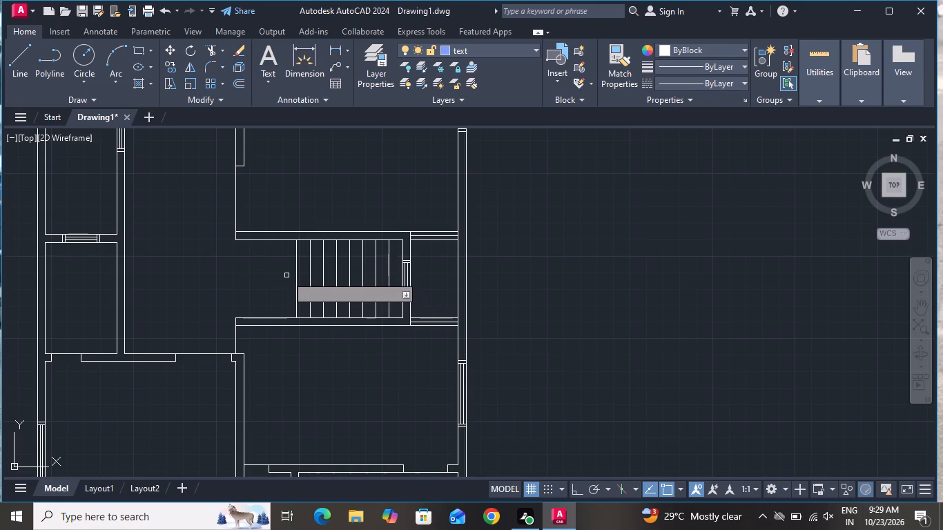
# Add the final four stair tread lines by 10" offsets, reaching the passage's open end at the hall.
pyautogui.click(298, 271)
pyautogui.click(267, 271)
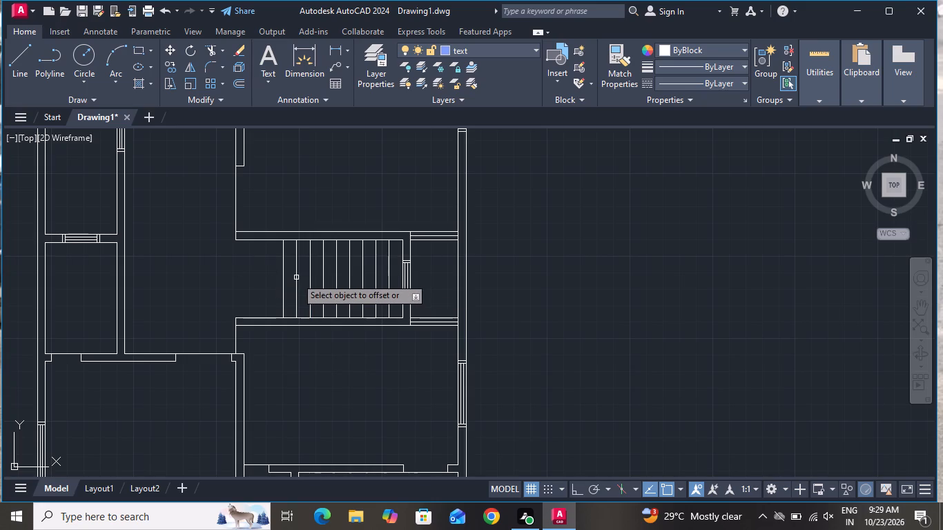
pyautogui.click(284, 277)
pyautogui.click(268, 277)
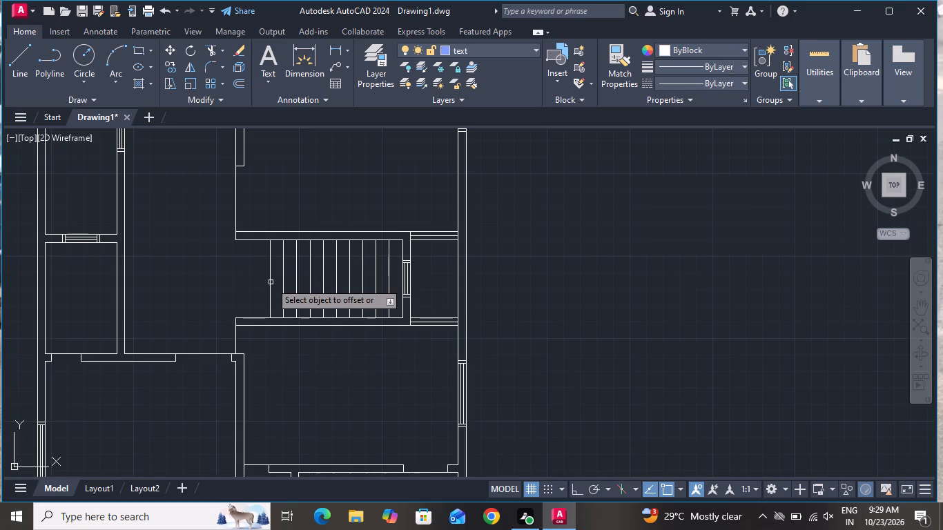
pyautogui.click(271, 282)
pyautogui.click(264, 279)
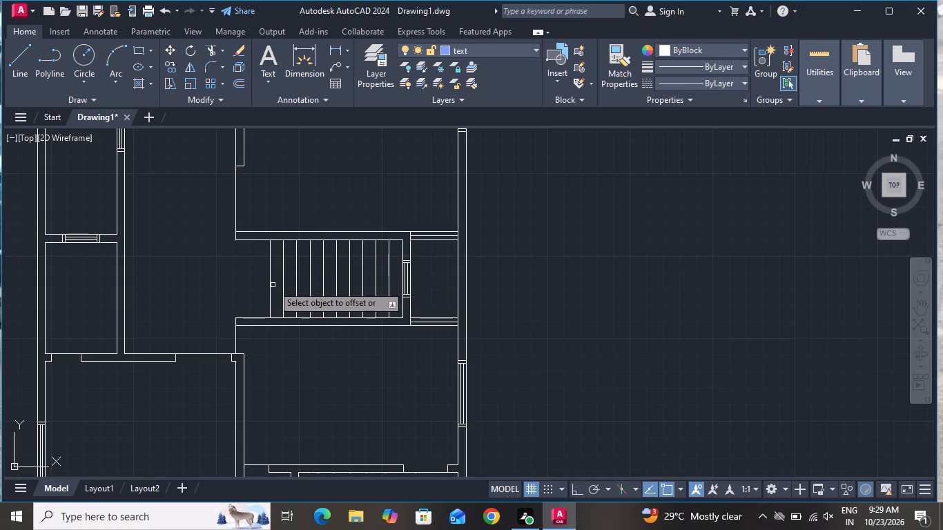
pyautogui.click(268, 285)
pyautogui.click(257, 280)
pyautogui.click(257, 280)
pyautogui.click(242, 277)
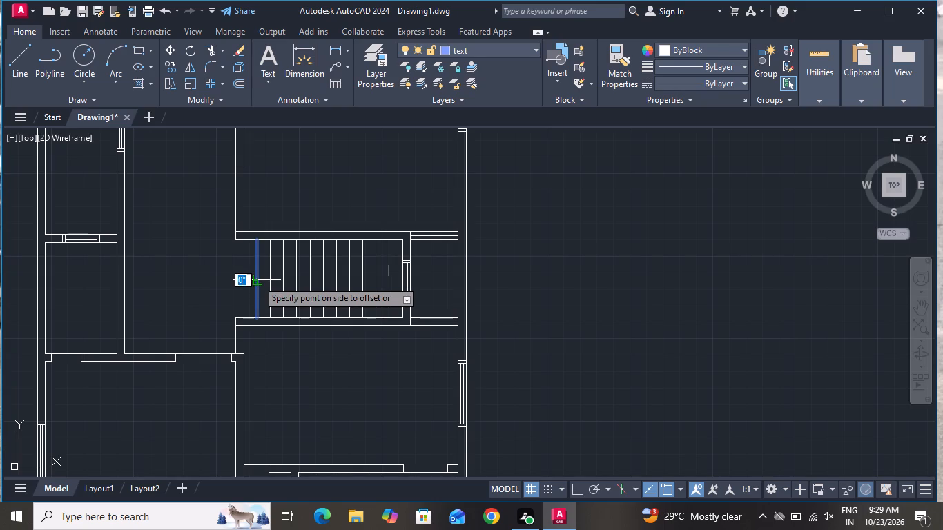
pyautogui.click(244, 282)
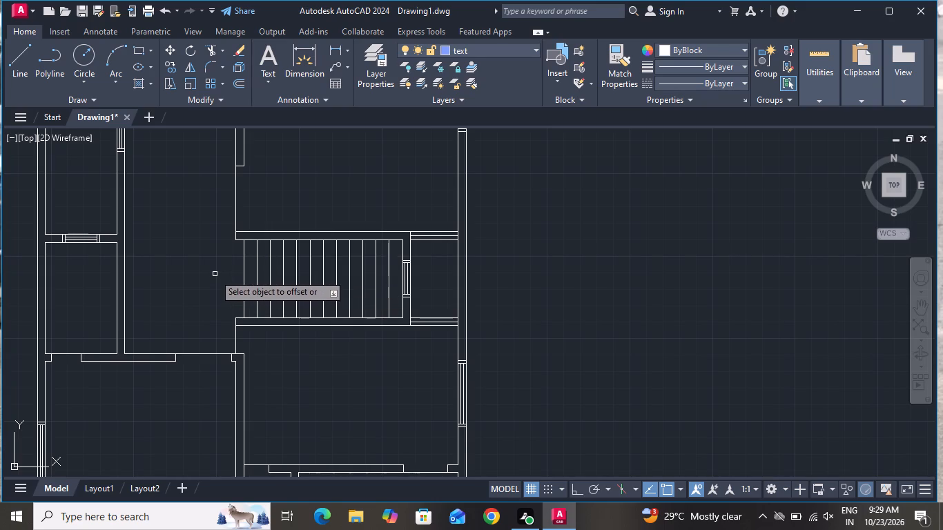
pyautogui.rightClick(211, 271)
pyautogui.click(246, 294)
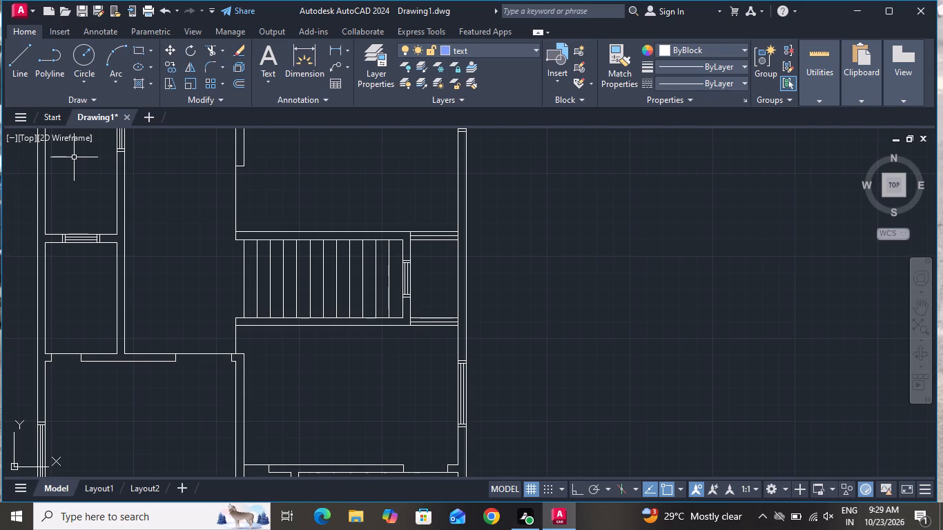
# Draw a horizontal centre line across the stairs from the leftmost tread's midpoint to the rightmost tread's midpoint.
pyautogui.click(25, 61)
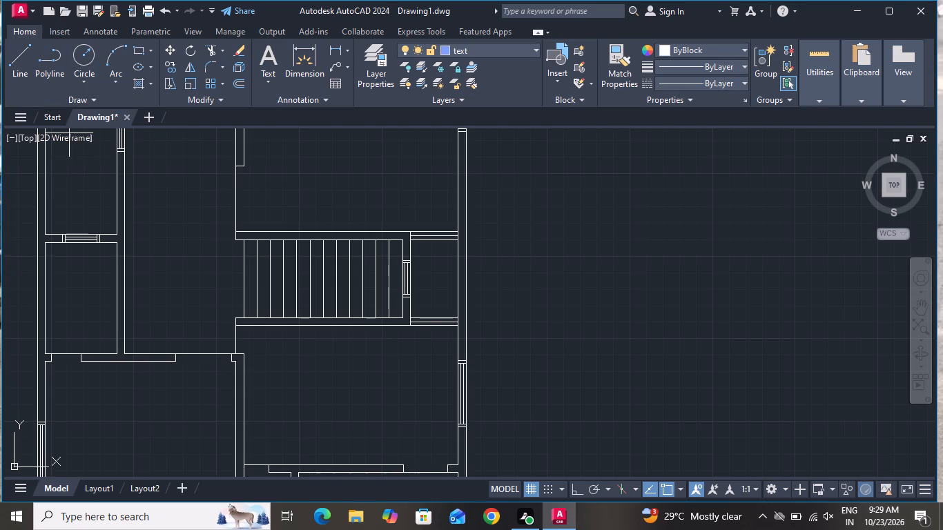
pyautogui.scroll(3, 255, 304)
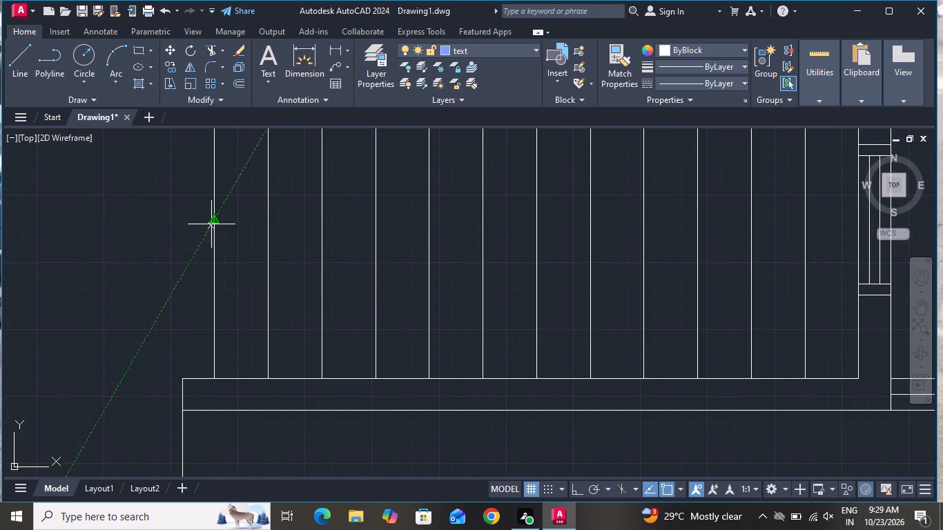
pyautogui.click(211, 223)
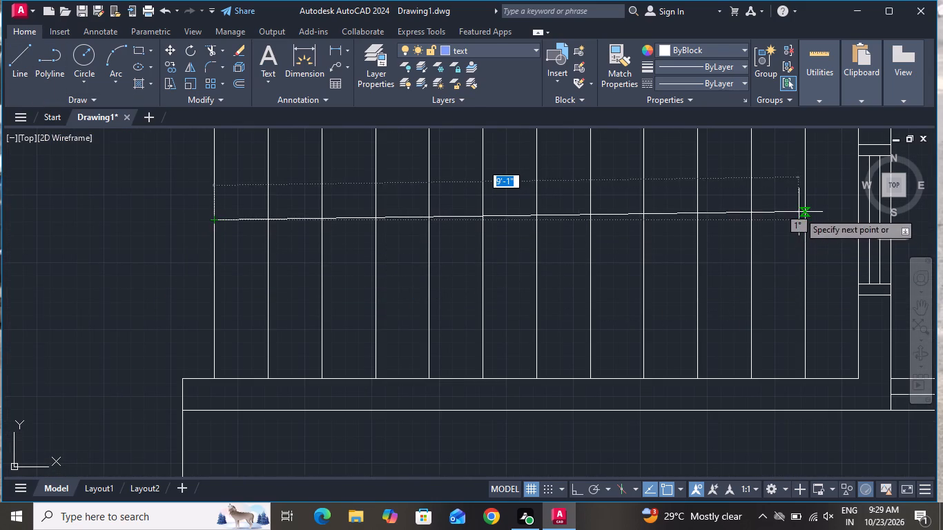
pyautogui.click(808, 224)
pyautogui.rightClick(808, 224)
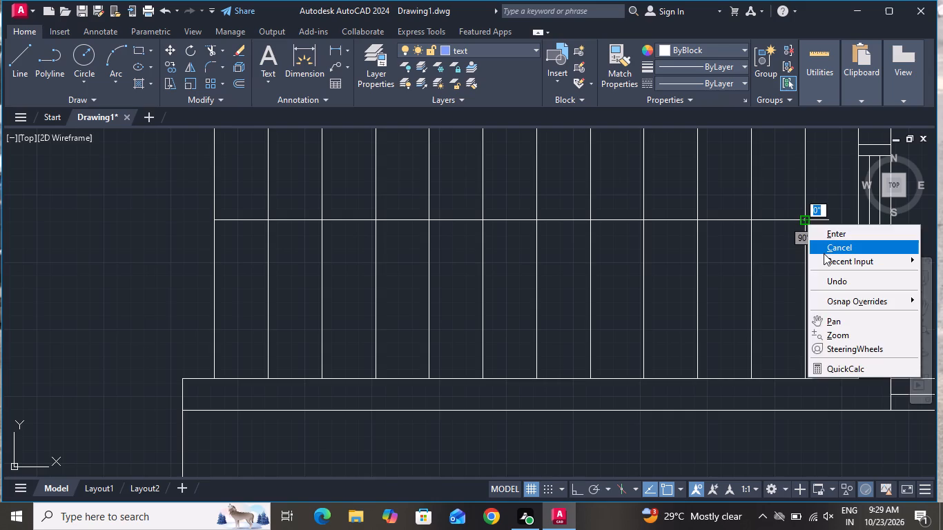
pyautogui.click(824, 253)
# Offset the stairs' horizontal centre line 1" to both sides, once below and once above.
pyautogui.scroll(-2, 697, 296)
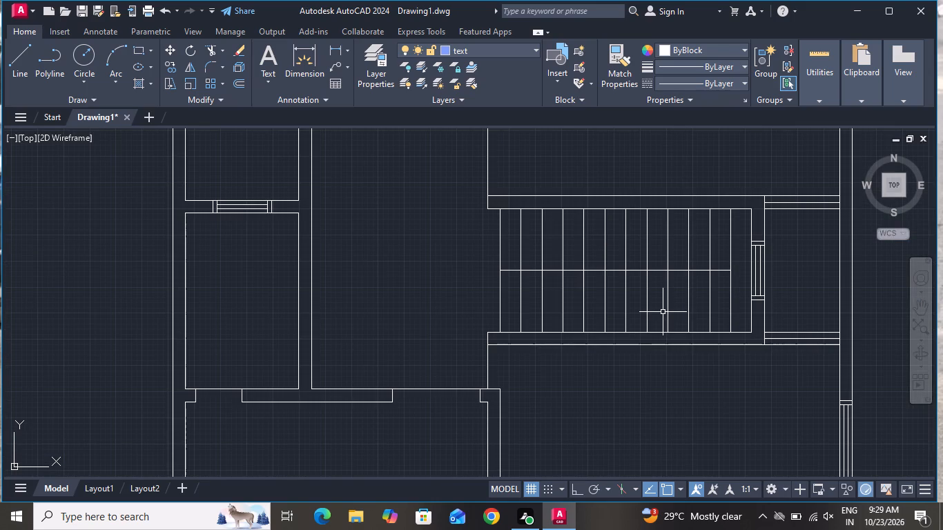
pyautogui.write('o 1')
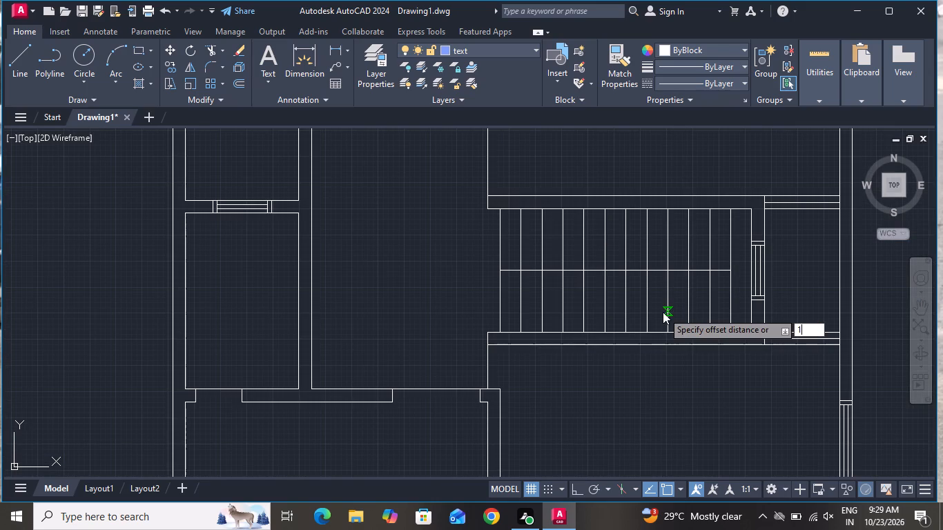
pyautogui.hotkey('shift', '"')
pyautogui.press('Return')
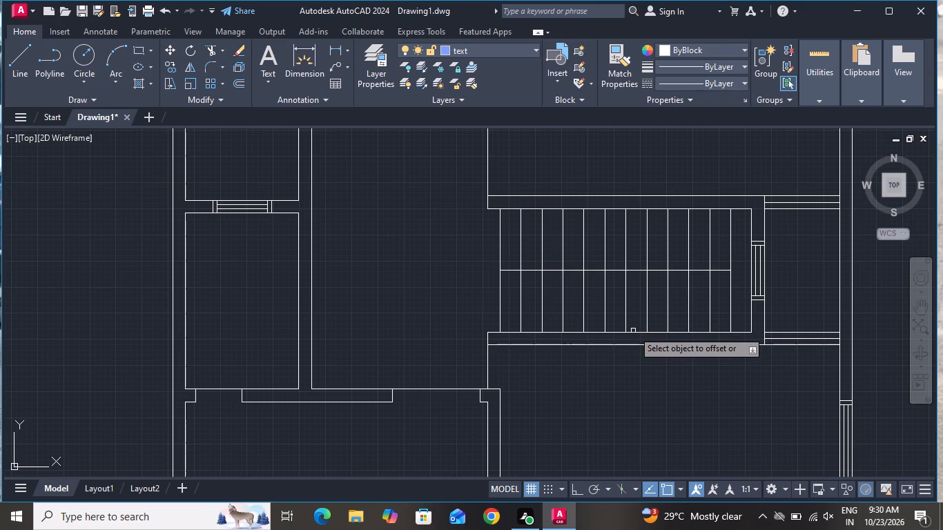
pyautogui.scroll(2, 614, 275)
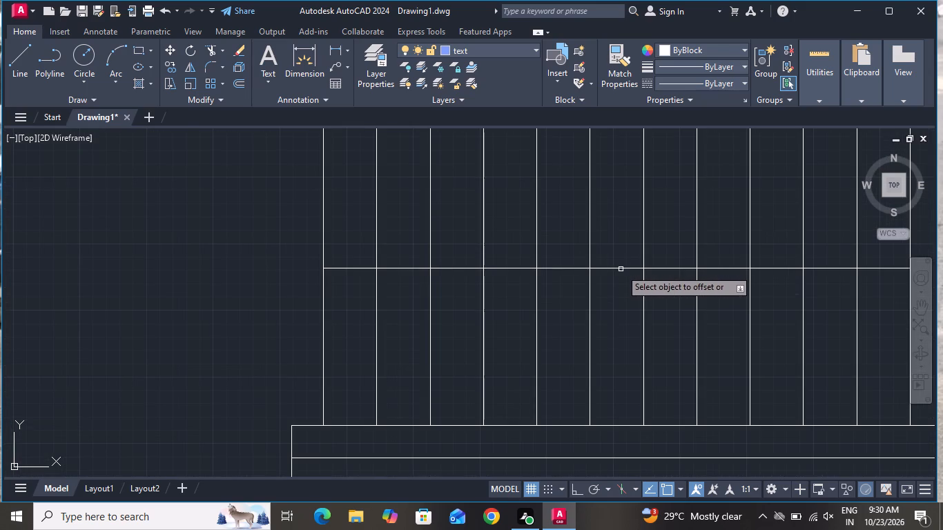
pyautogui.click(621, 270)
pyautogui.click(623, 297)
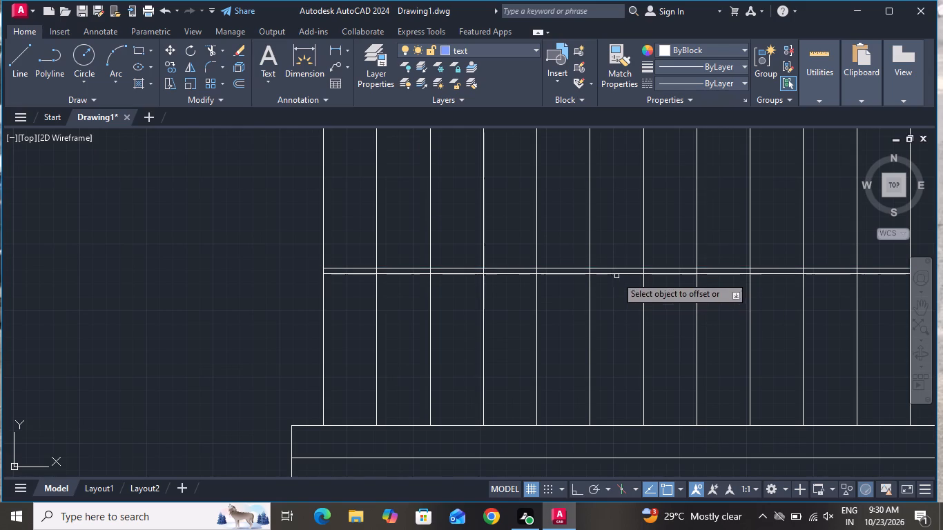
pyautogui.click(617, 268)
pyautogui.click(617, 245)
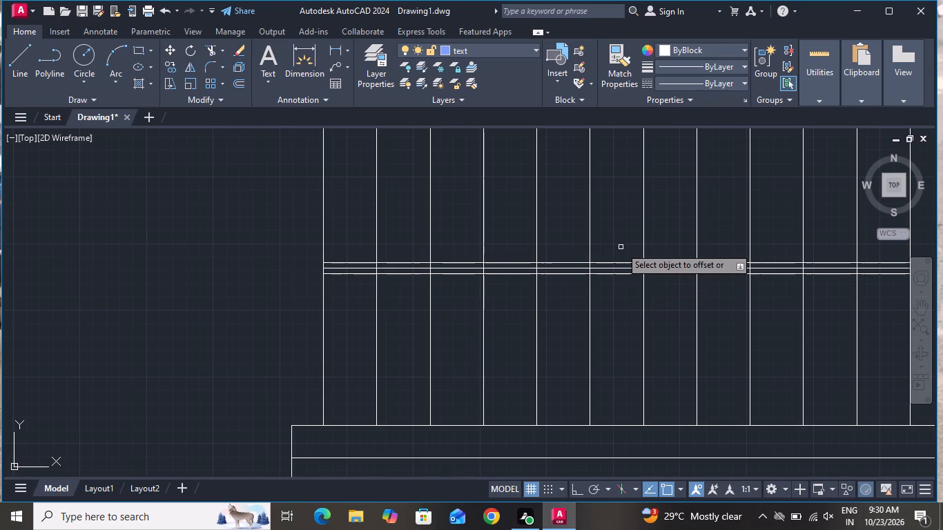
pyautogui.rightClick(621, 247)
pyautogui.click(642, 264)
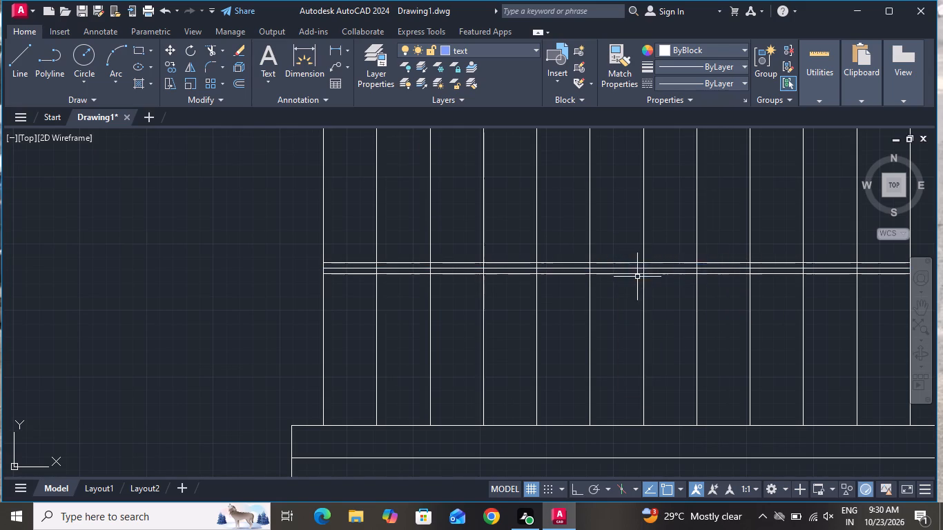
# Delete the original centre line between the two offset lines of the stairs.
pyautogui.scroll(3, 630, 273)
pyautogui.click(625, 251)
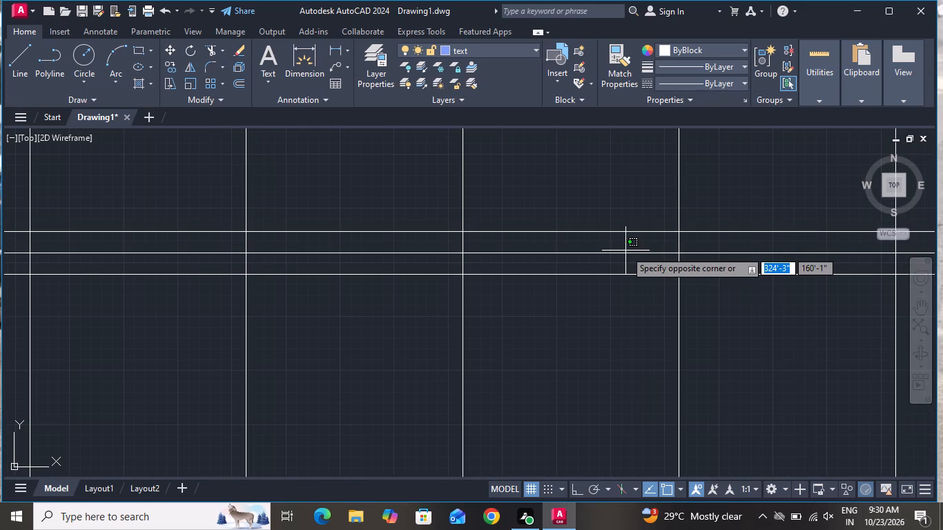
pyautogui.click(625, 251)
pyautogui.click(623, 253)
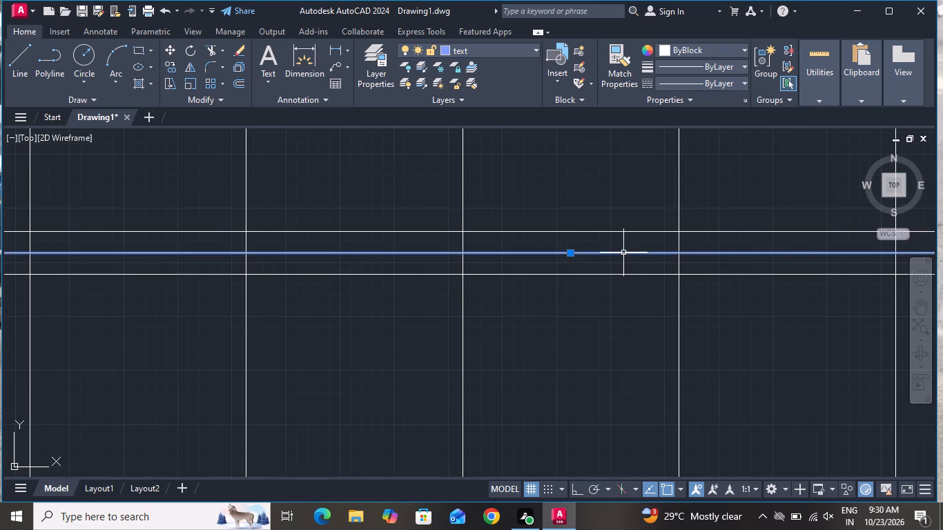
pyautogui.press('Delete')
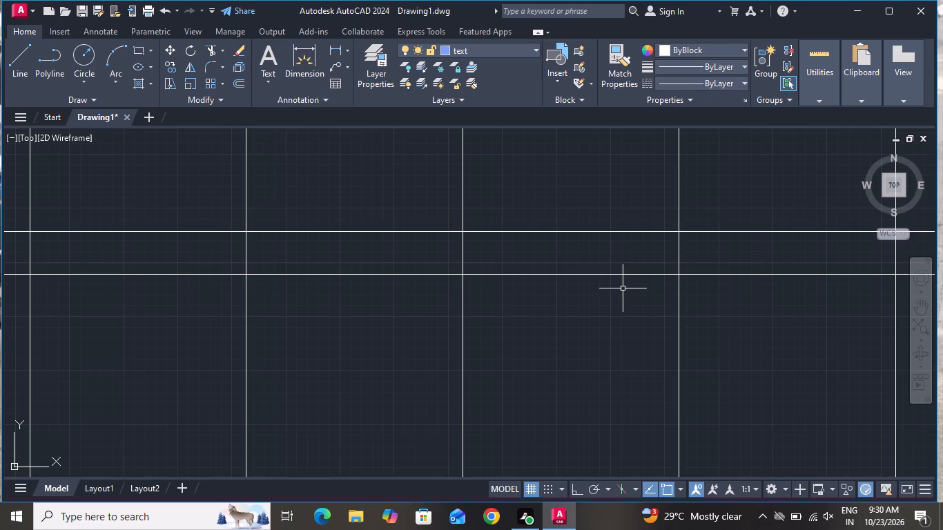
# Trim the tread line segments between the stairs' two divider lines, starting with the treads toward the hall end.
pyautogui.click(210, 52)
pyautogui.scroll(-3, 342, 234)
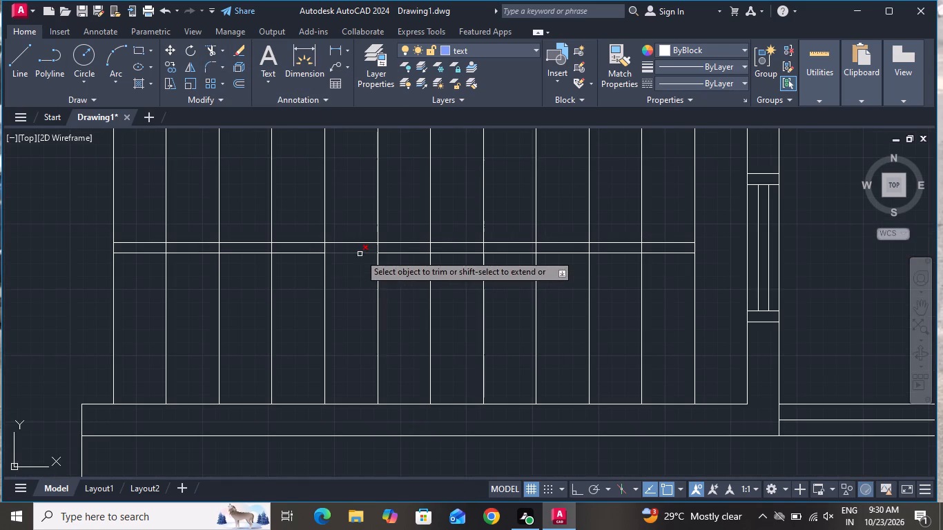
pyautogui.scroll(3, 146, 255)
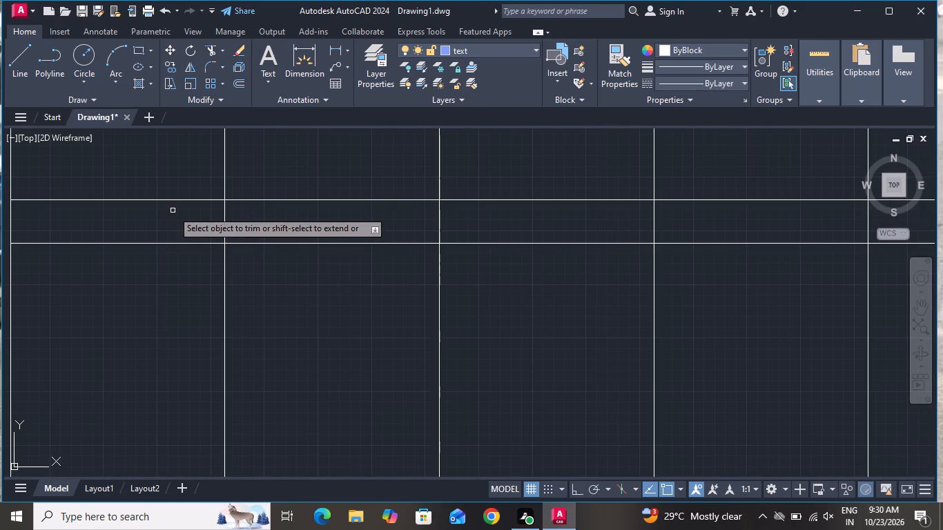
pyautogui.click(173, 210)
pyautogui.click(707, 225)
pyautogui.scroll(-1, 391, 322)
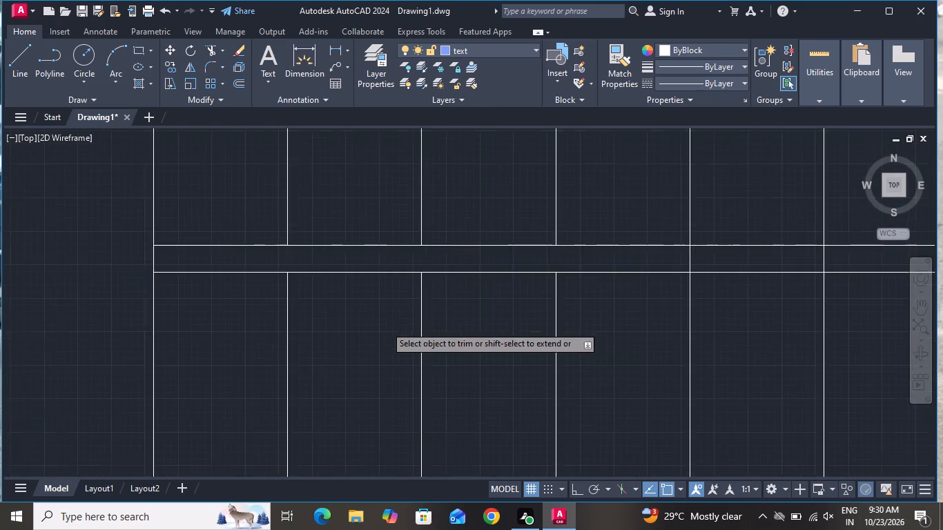
pyautogui.scroll(-2, 384, 326)
pyautogui.scroll(4, 489, 304)
pyautogui.click(485, 301)
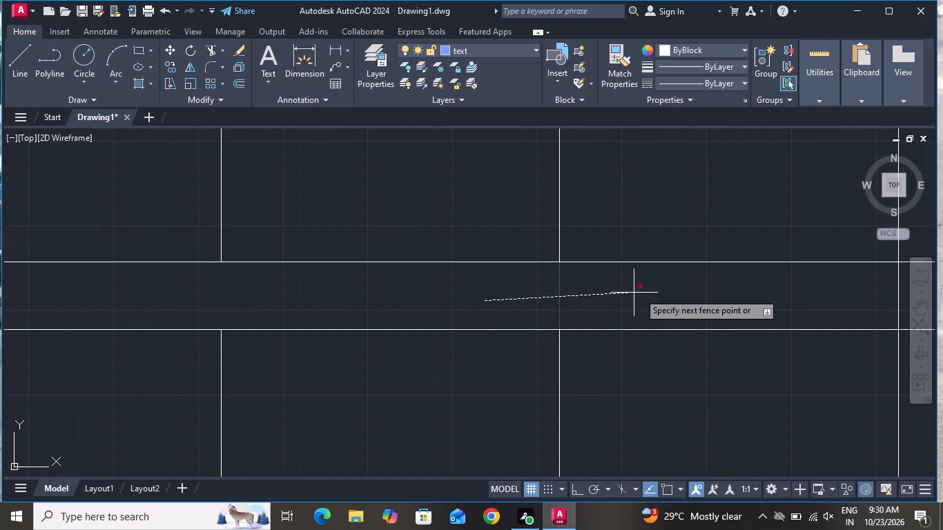
pyautogui.click(925, 294)
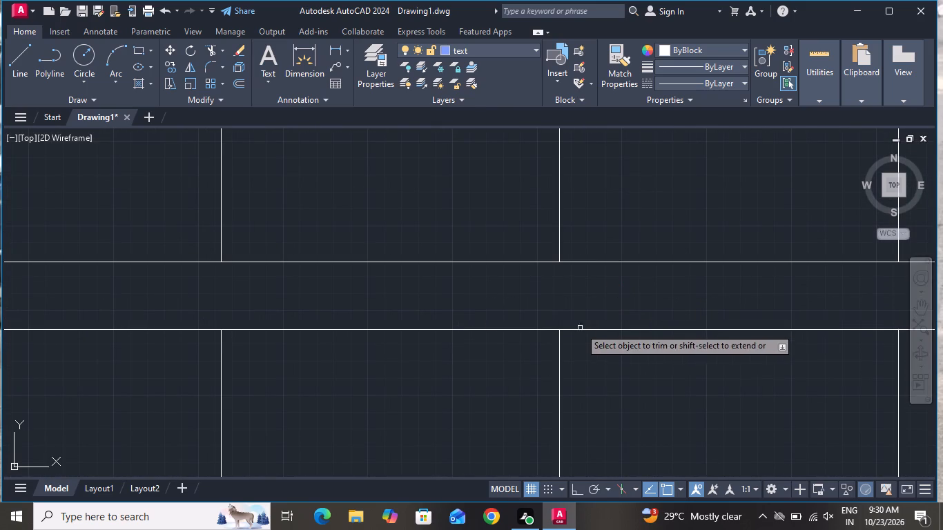
# Trim the remaining intermediate tread segments between the two divider lines, up to but excluding the rightmost tread.
pyautogui.scroll(-3, 569, 331)
pyautogui.scroll(-2, 500, 333)
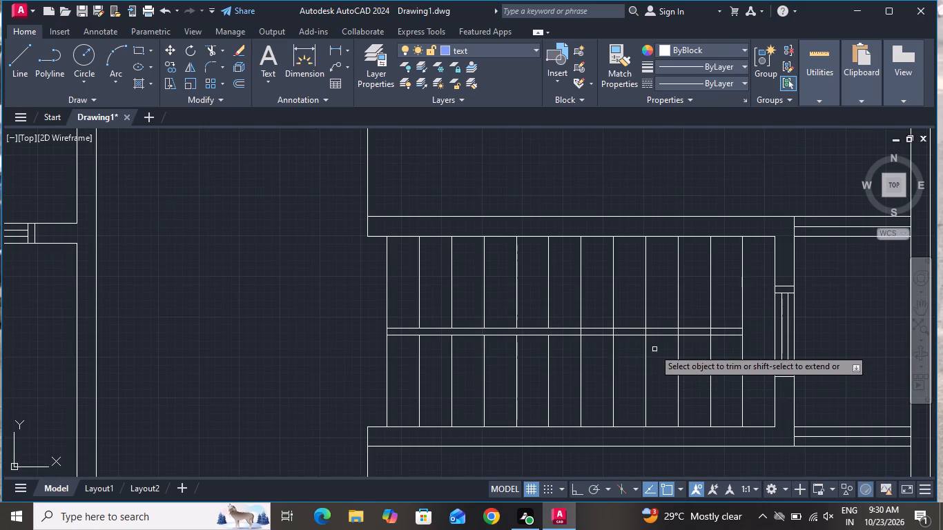
pyautogui.scroll(3, 646, 340)
pyautogui.click(388, 324)
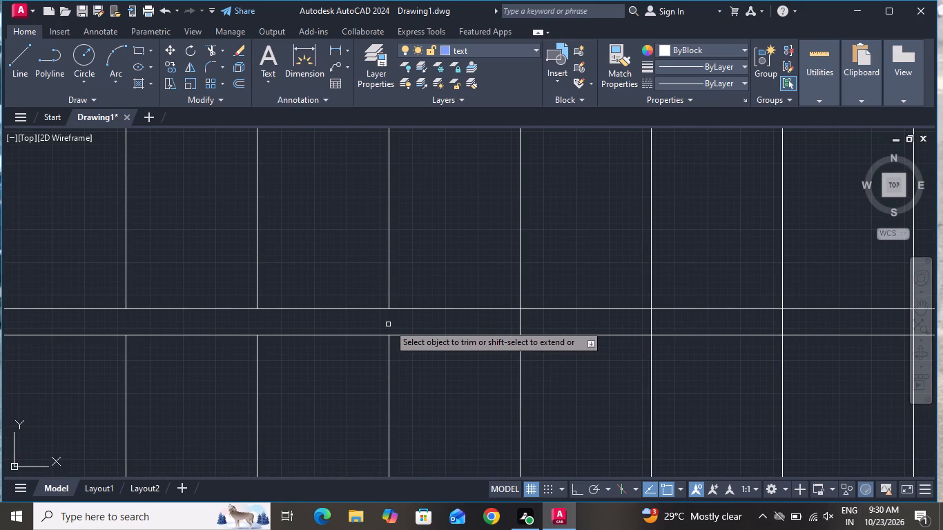
pyautogui.click(430, 324)
pyautogui.click(795, 325)
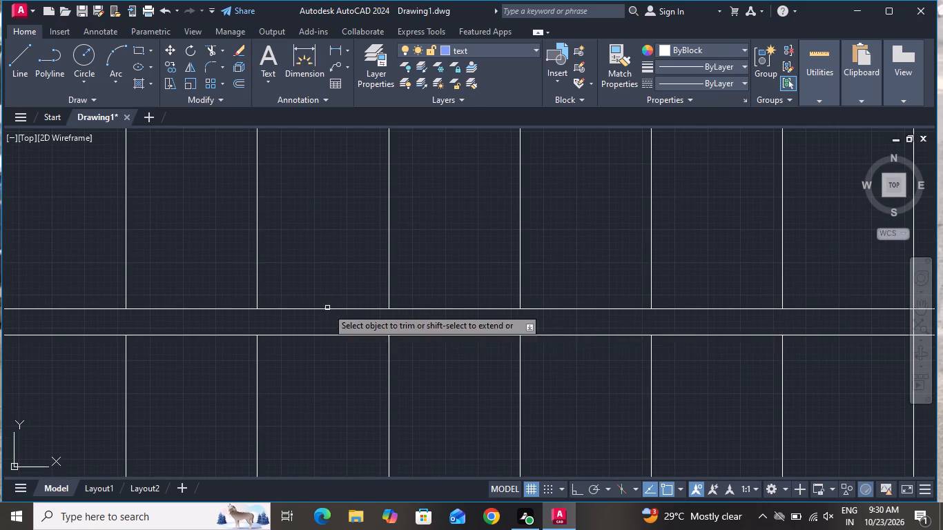
pyautogui.scroll(-2, 325, 306)
pyautogui.scroll(2, 556, 315)
pyautogui.click(554, 312)
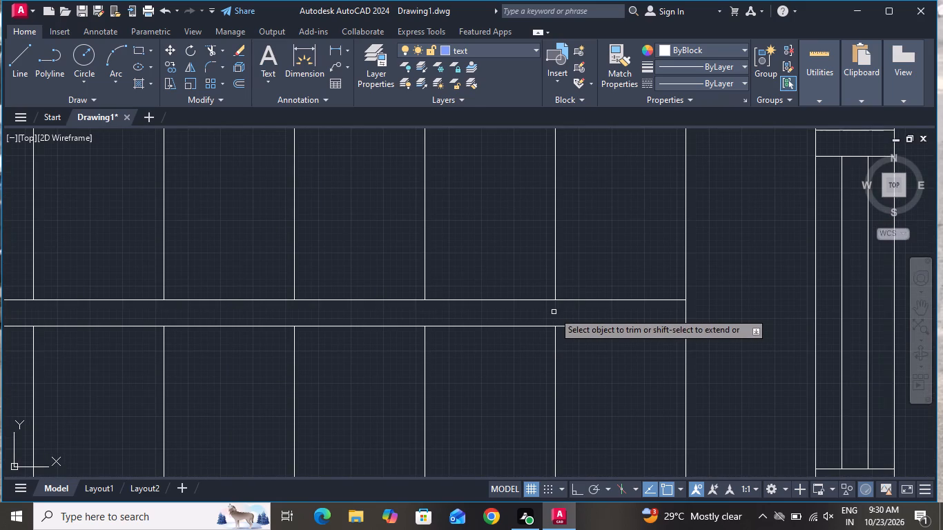
pyautogui.scroll(-2, 547, 317)
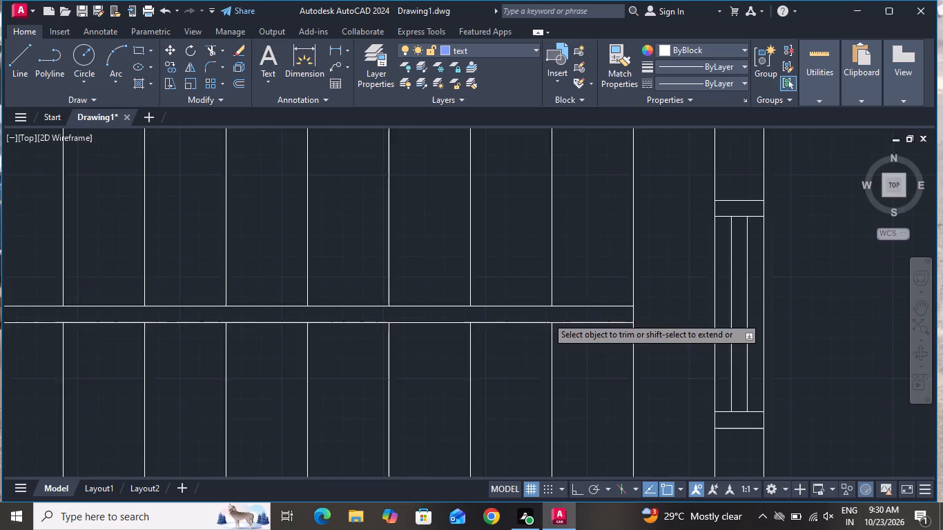
pyautogui.scroll(-1, 547, 317)
pyautogui.rightClick(132, 264)
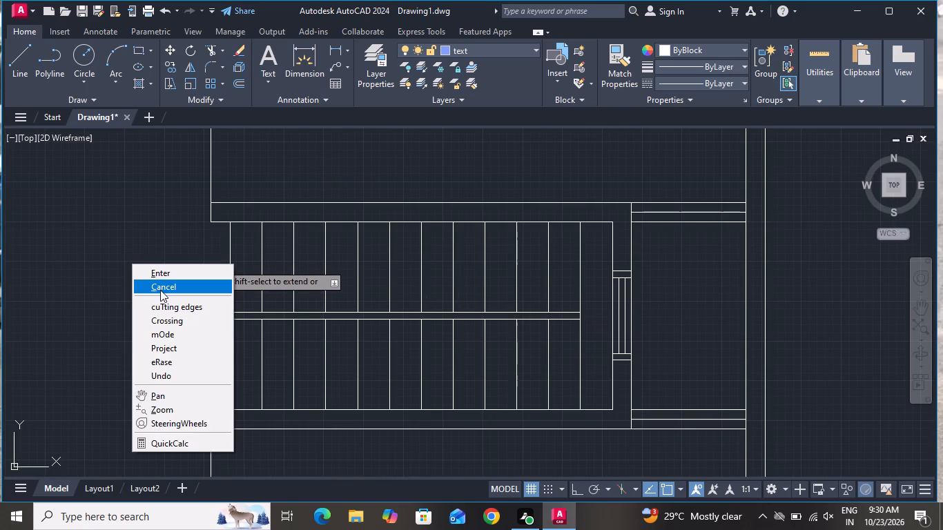
pyautogui.click(160, 290)
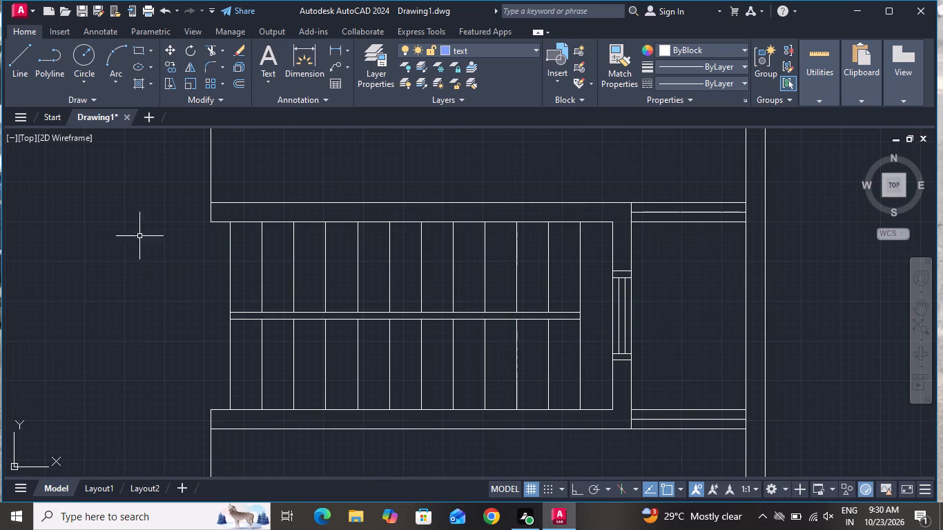
# Draw a direction arrow through the upper flight from the leftmost tread, with a shaft about 6'-1" long and a triangular head about 8" wide.
pyautogui.click(10, 60)
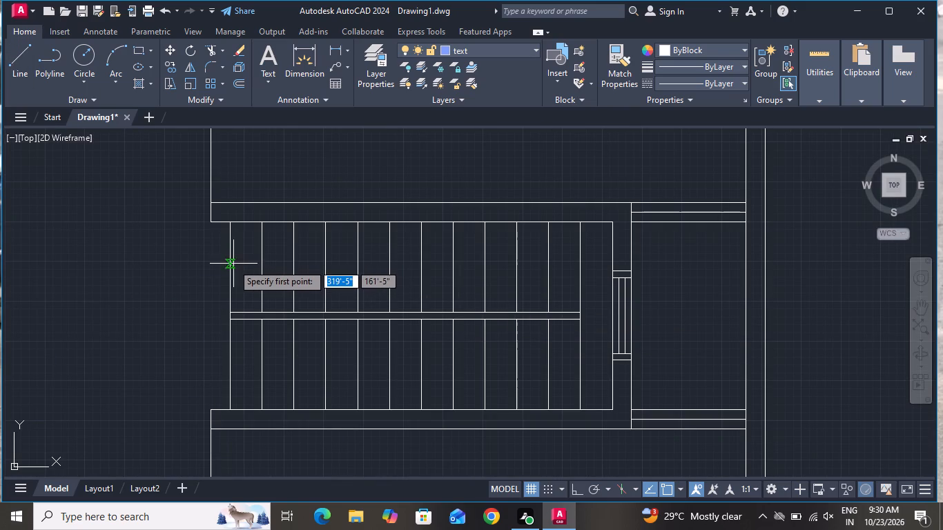
pyautogui.click(230, 264)
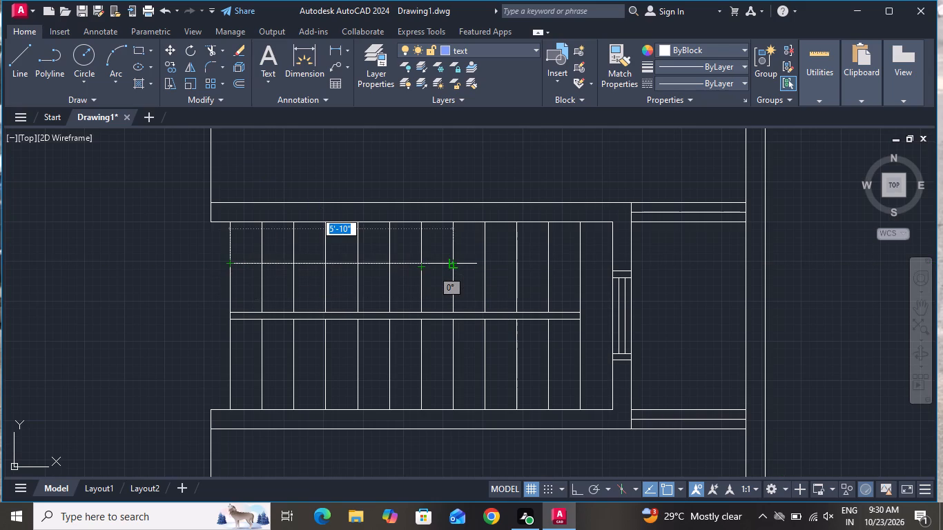
pyautogui.scroll(2, 458, 262)
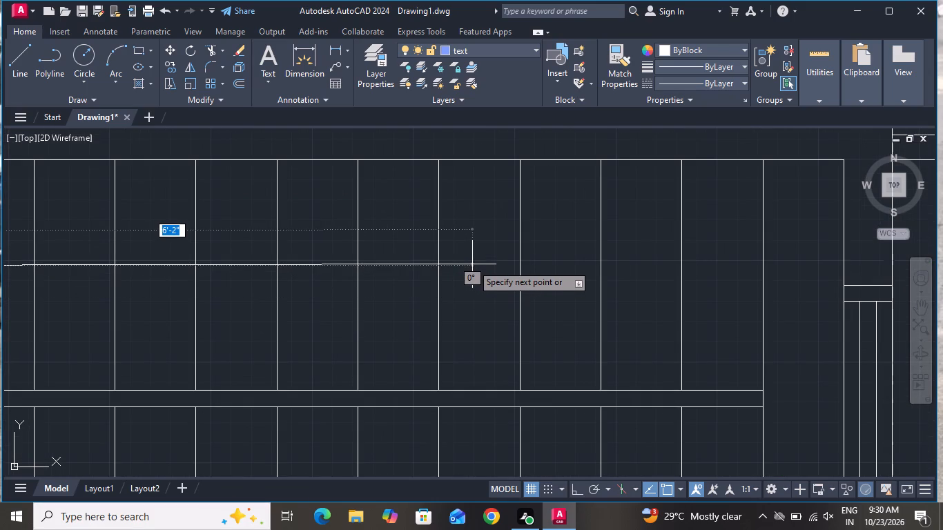
pyautogui.click(462, 264)
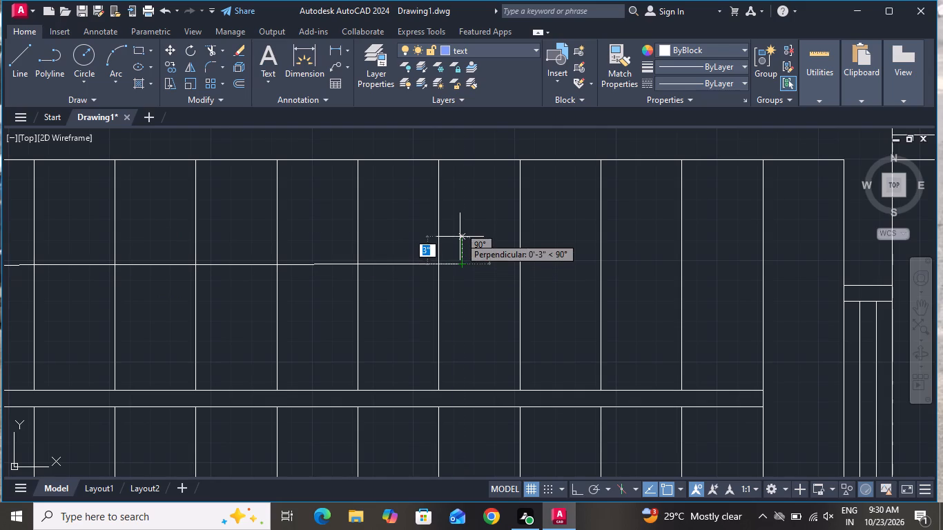
pyautogui.click(460, 230)
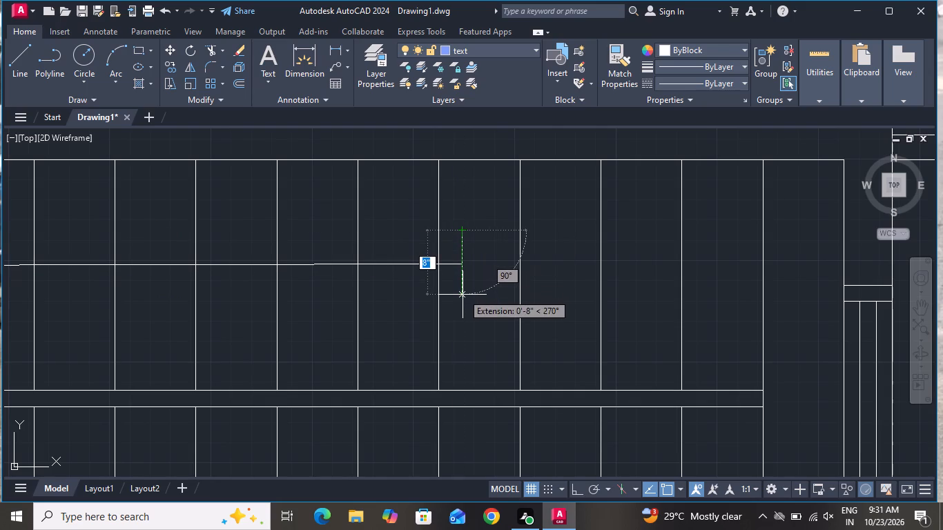
pyautogui.click(463, 295)
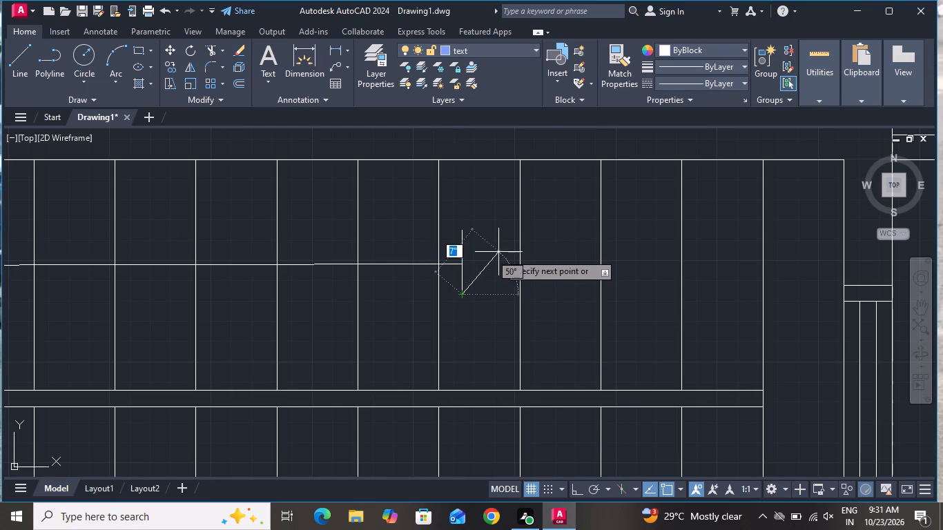
pyautogui.click(495, 259)
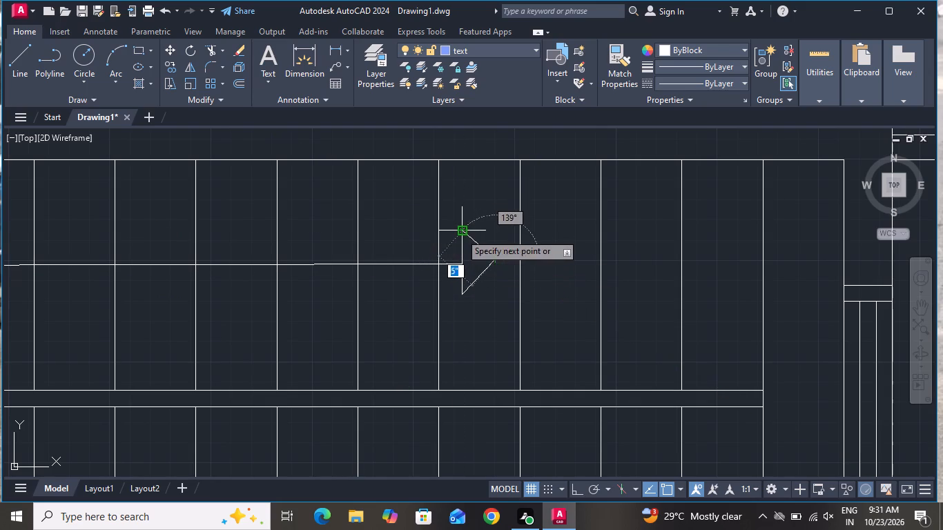
pyautogui.click(460, 233)
pyautogui.rightClick(463, 233)
pyautogui.click(473, 249)
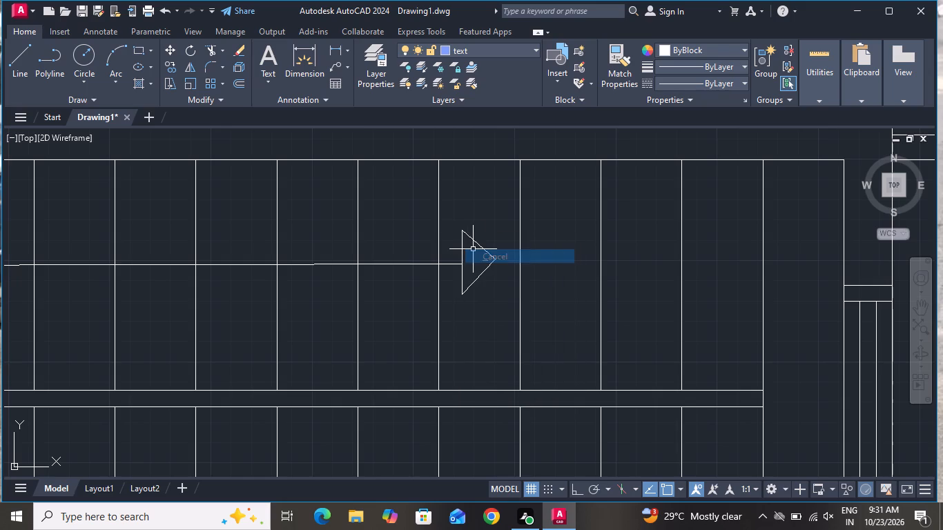
# Extend both stair divider lines to the inner face of the window wall.
pyautogui.scroll(-1, 473, 249)
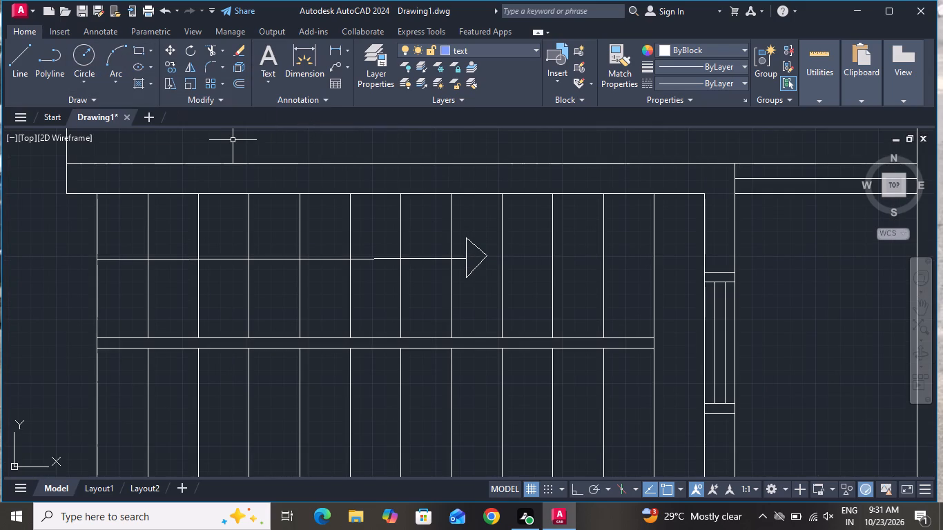
pyautogui.write('ex')
pyautogui.press('space')
pyautogui.press('space')
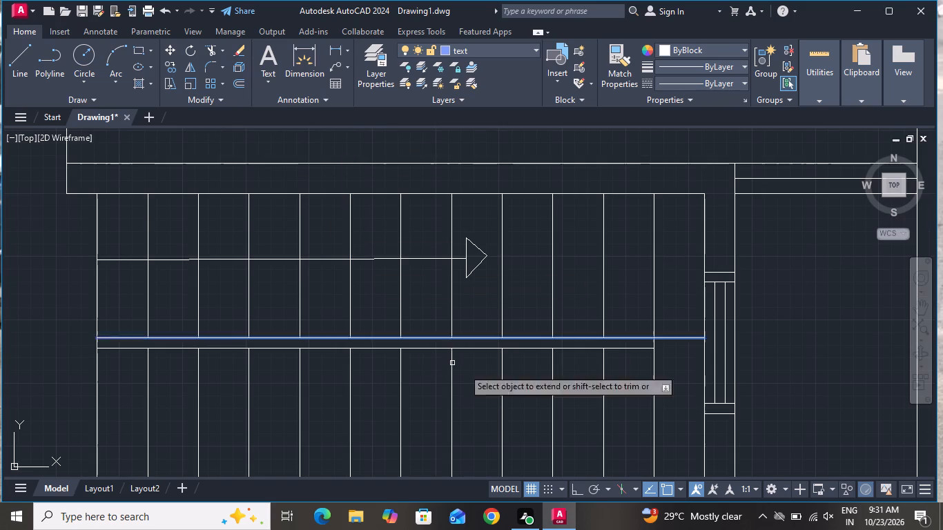
pyautogui.click(579, 369)
pyautogui.click(570, 314)
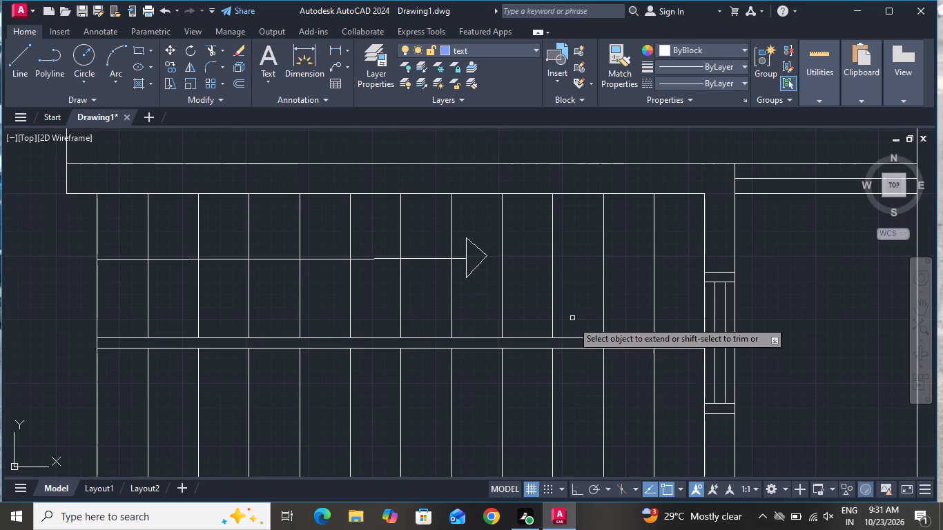
pyautogui.rightClick(566, 285)
pyautogui.click(598, 300)
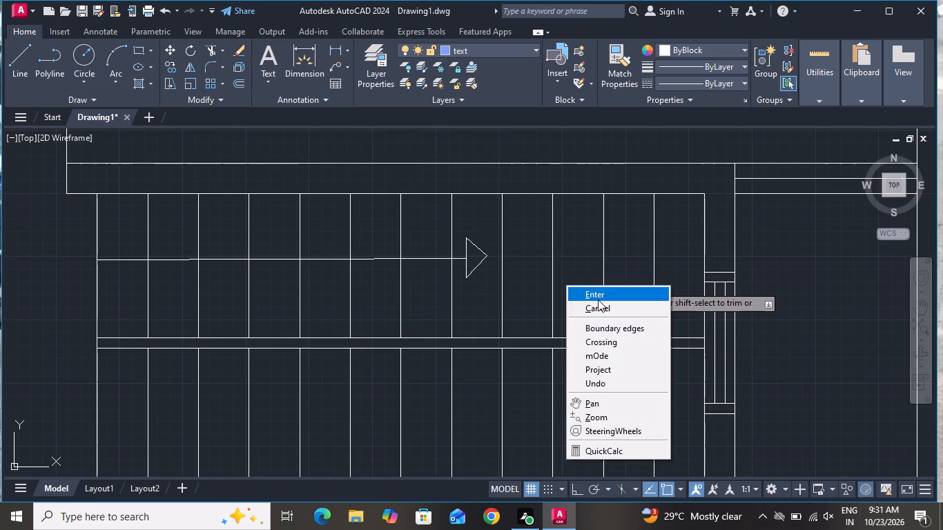
# Trim away the upper flight's rightmost tread line and the lower flight's three rightmost tread lines.
pyautogui.click(209, 48)
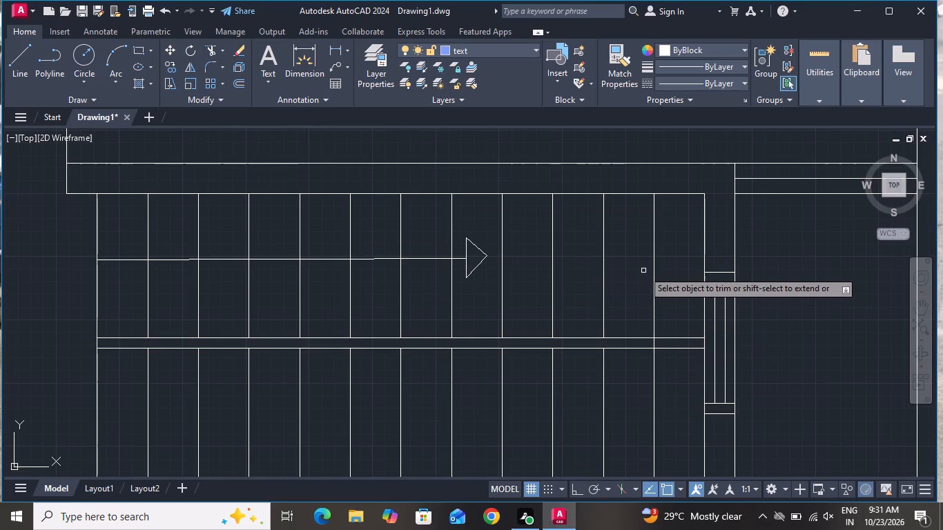
pyautogui.click(661, 265)
pyautogui.click(636, 265)
pyautogui.scroll(-1, 614, 261)
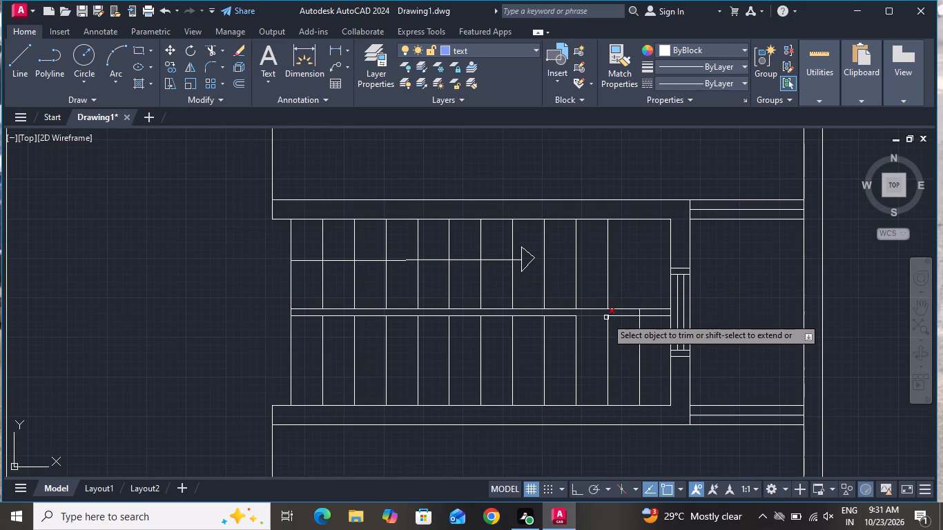
pyautogui.scroll(-1, 606, 317)
pyautogui.scroll(2, 620, 361)
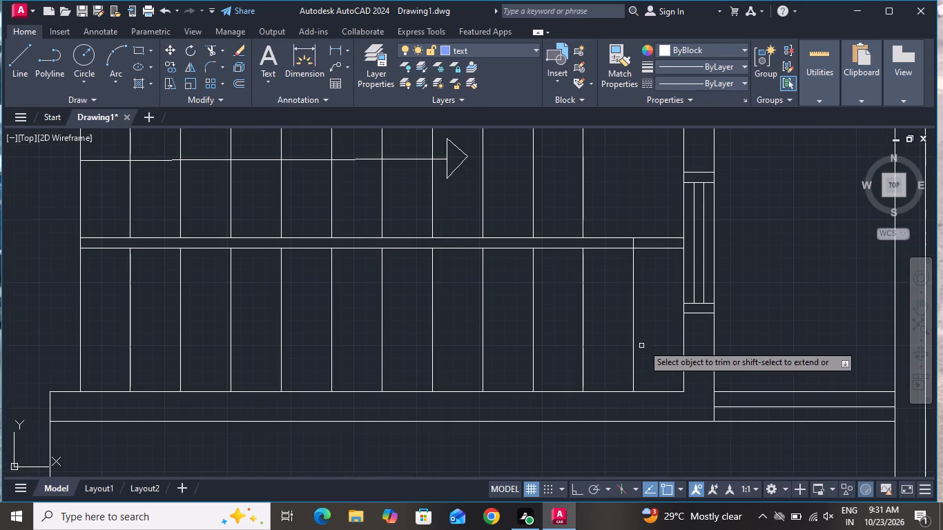
pyautogui.click(648, 340)
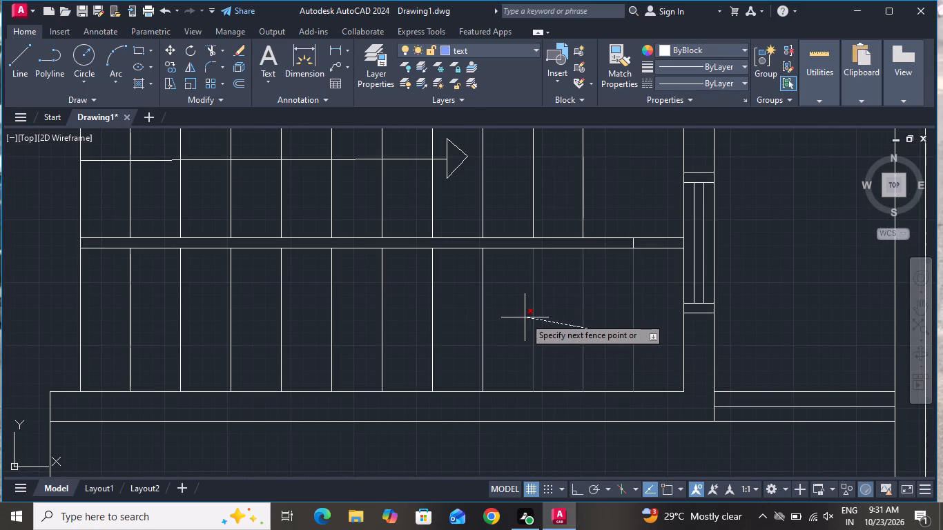
pyautogui.click(525, 317)
# Trim the leftover tread stub between the two divider lines near the window wall.
pyautogui.scroll(-1, 560, 373)
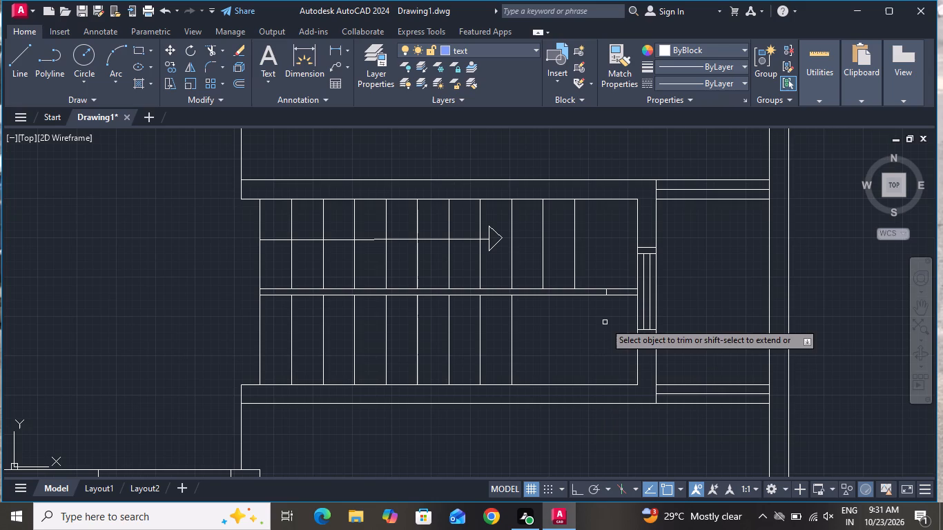
pyautogui.scroll(2, 614, 296)
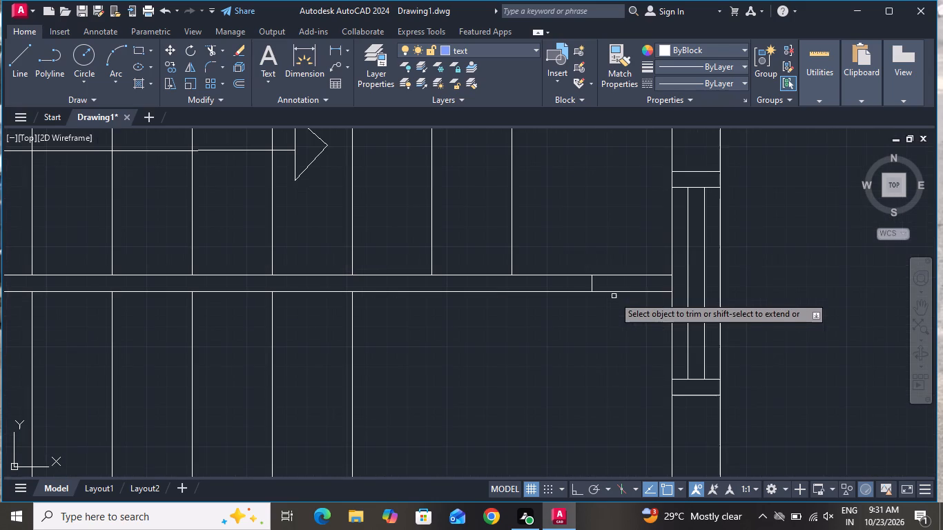
pyautogui.click(594, 285)
pyautogui.click(584, 284)
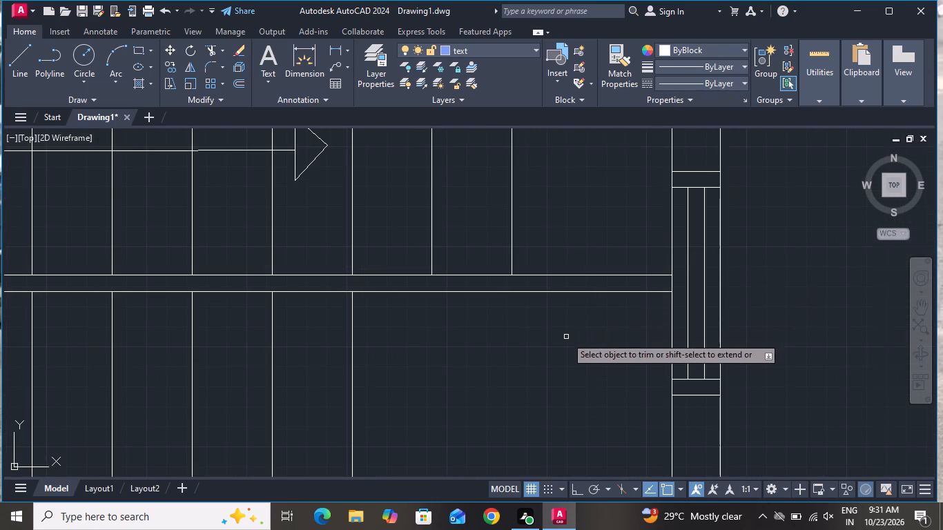
pyautogui.scroll(-1, 566, 337)
pyautogui.rightClick(546, 352)
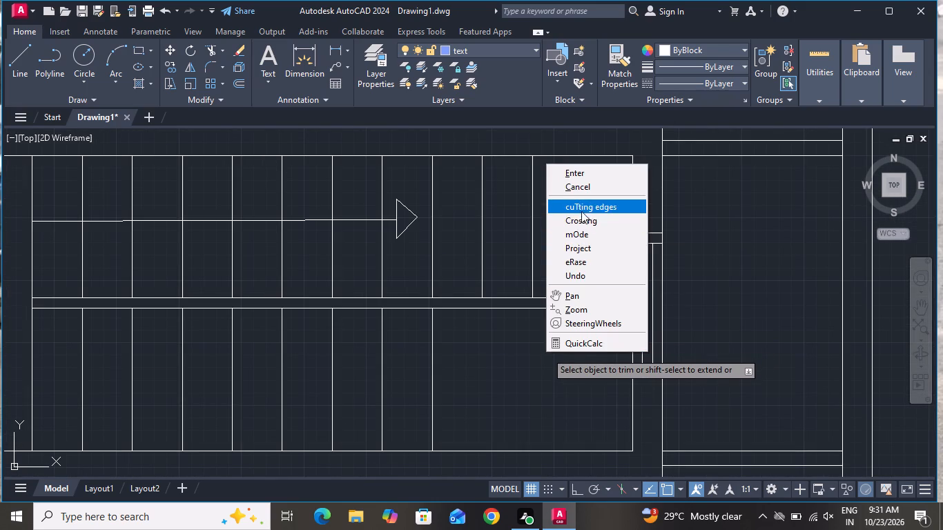
pyautogui.click(585, 190)
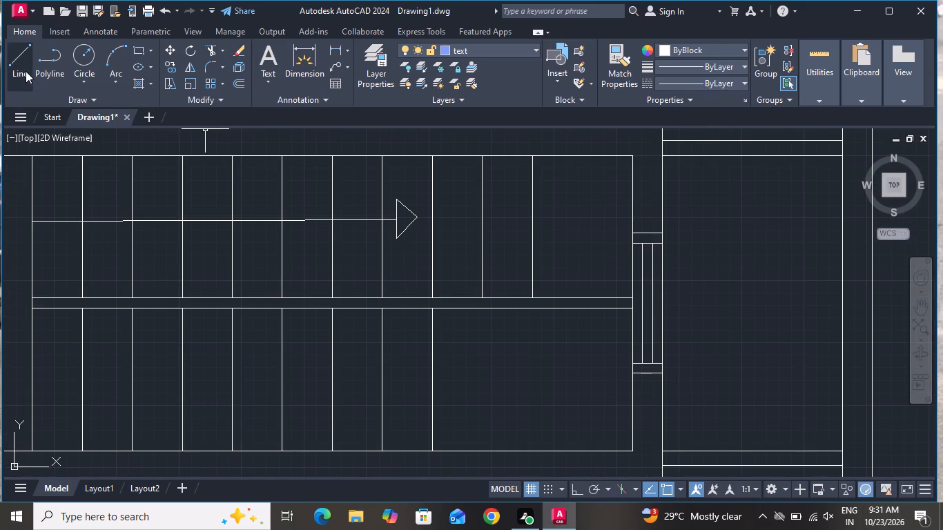
# Draw a direction arrow through the lower flight from the leftmost tread, with a shaft about 2'-8" long and a triangular head about 6" wide.
pyautogui.click(26, 69)
pyautogui.scroll(-1, 347, 322)
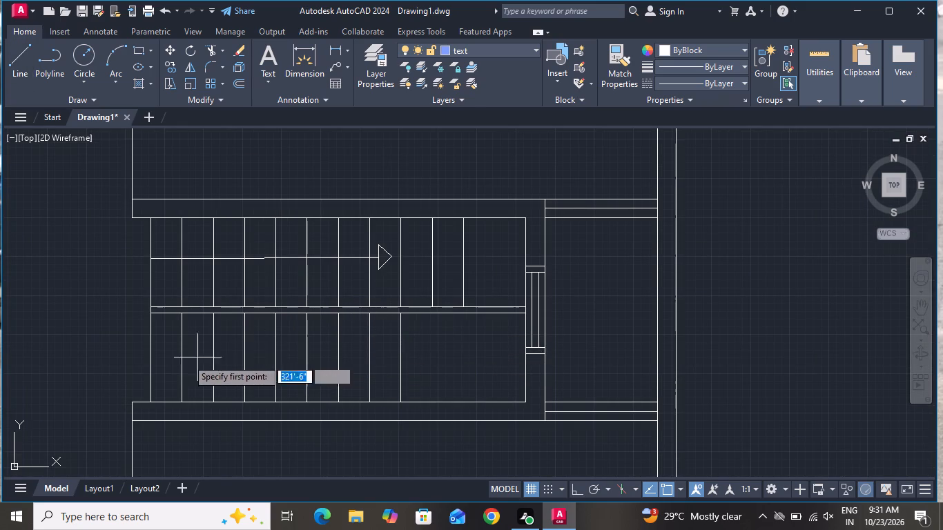
pyautogui.click(149, 358)
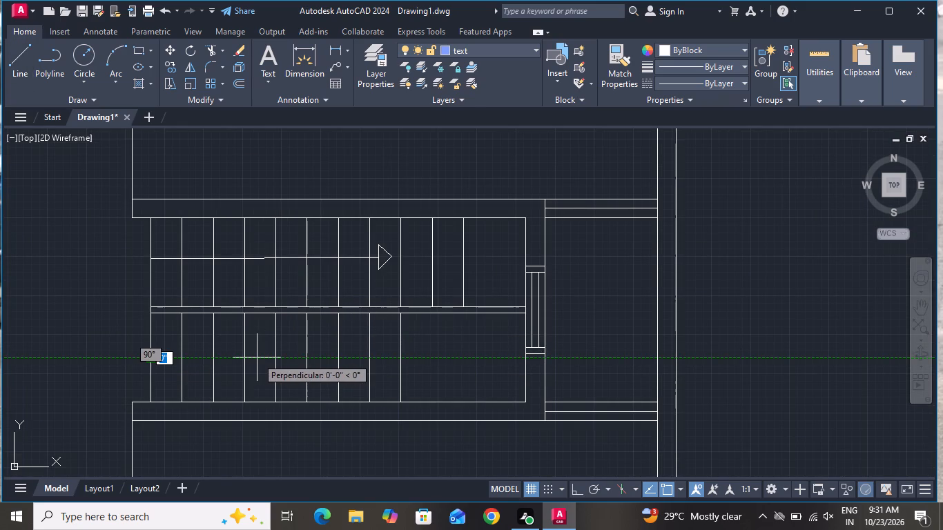
pyautogui.scroll(2, 257, 357)
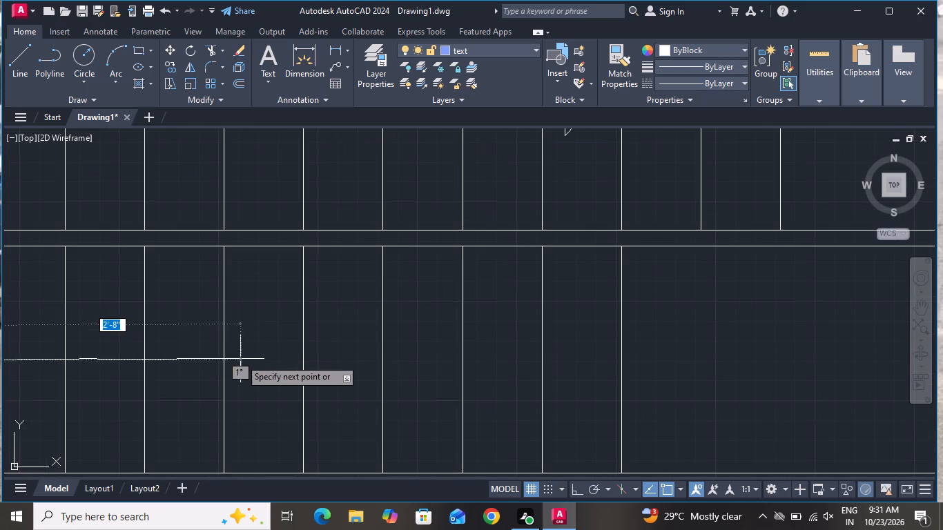
pyautogui.click(244, 360)
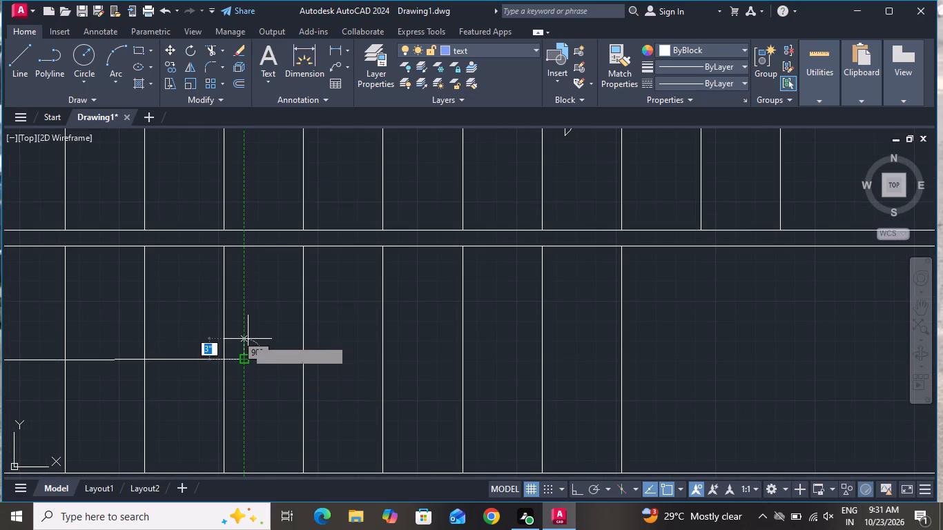
pyautogui.click(244, 337)
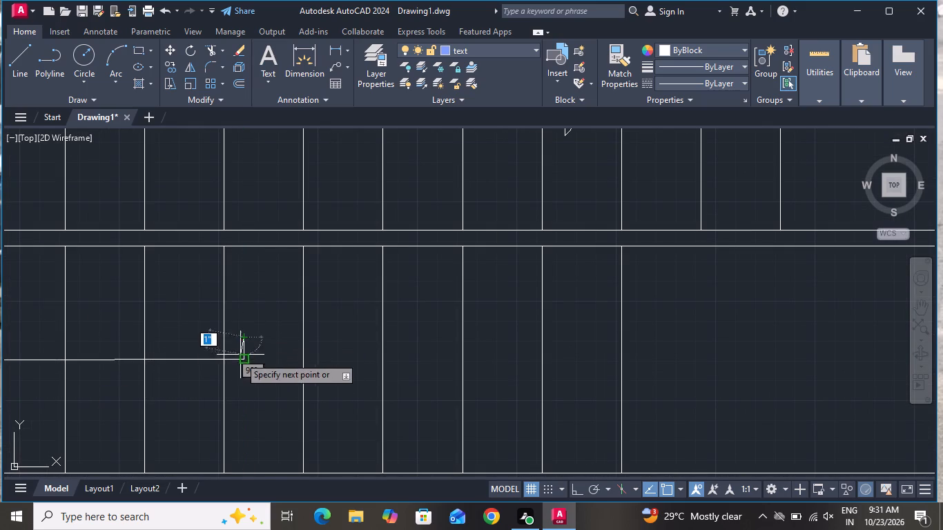
pyautogui.click(242, 388)
pyautogui.click(288, 360)
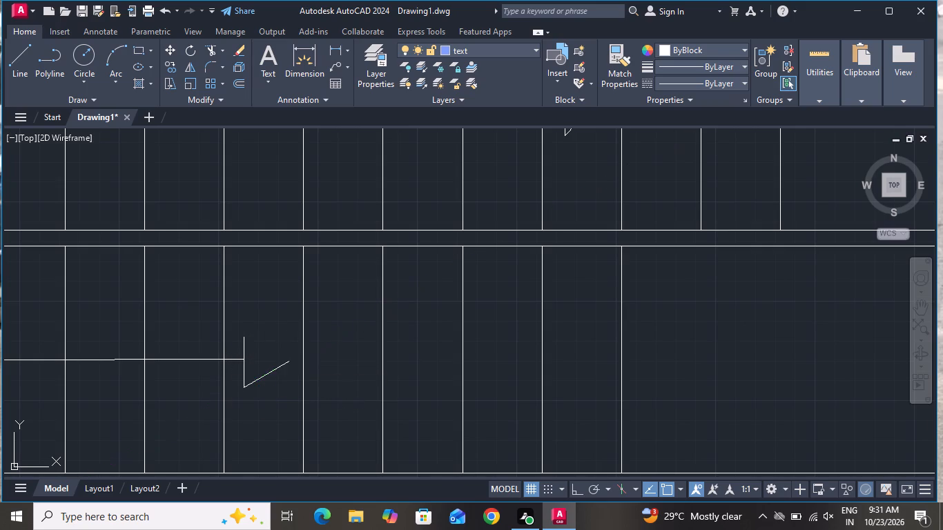
pyautogui.click(244, 340)
pyautogui.rightClick(242, 340)
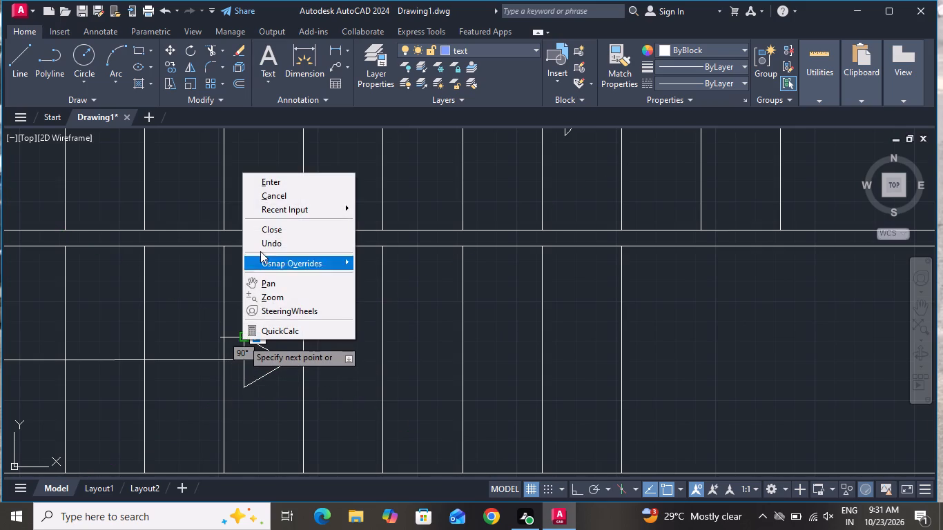
pyautogui.click(293, 190)
# Draw a 6" by about 1'-2" column rectangle inside the left outer wall, starting where the kitchen's window wall meets its outer face.
pyautogui.scroll(-1, 320, 329)
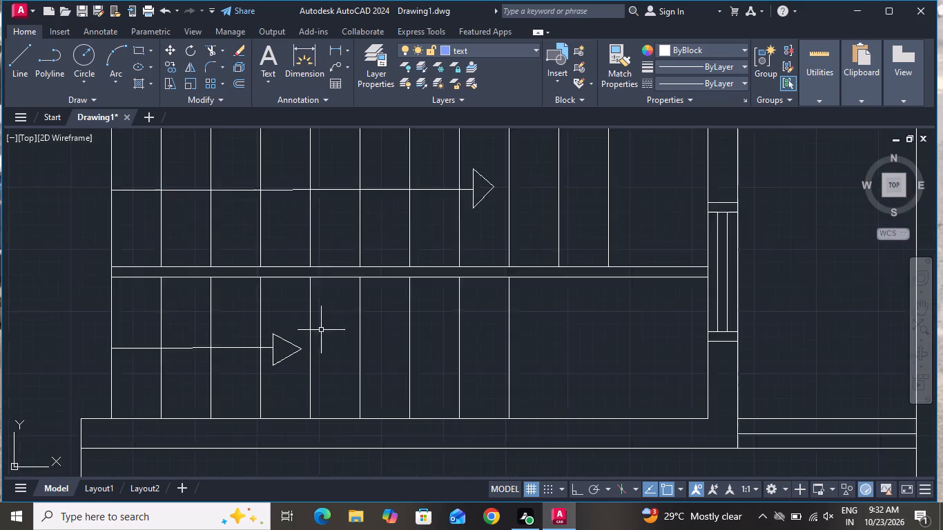
pyautogui.scroll(-1, 322, 331)
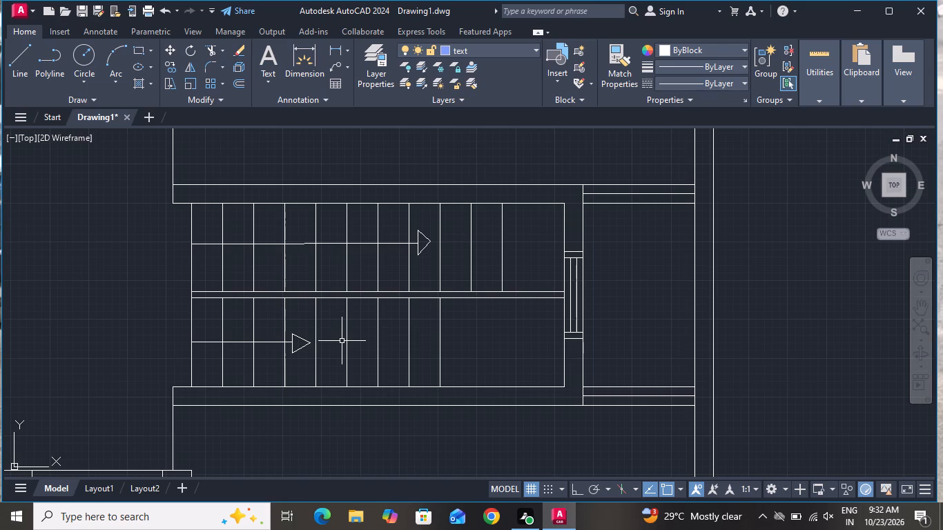
pyautogui.scroll(-3, 432, 400)
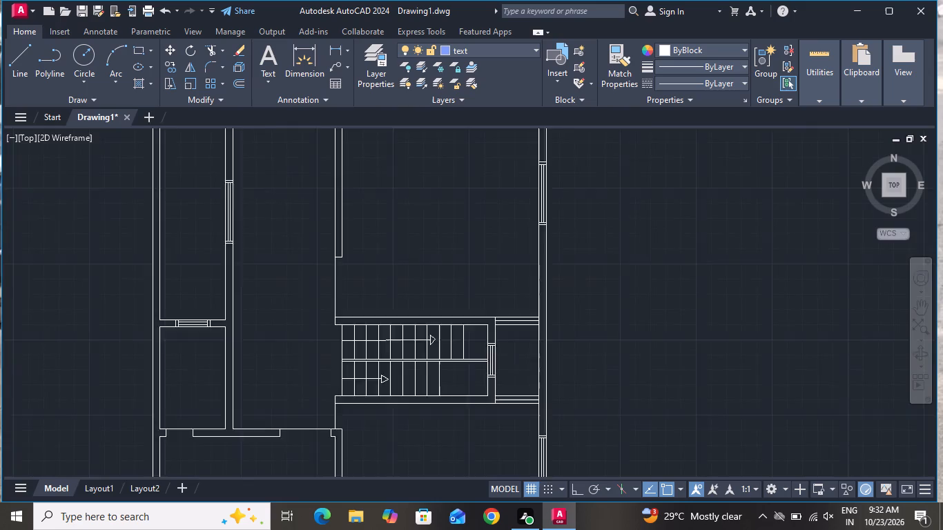
pyautogui.scroll(-2, 448, 401)
pyautogui.click(137, 49)
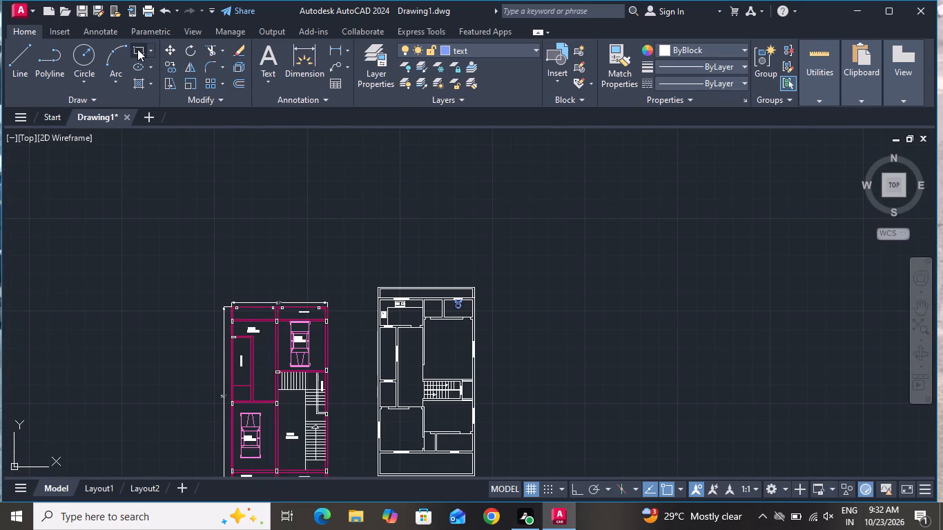
pyautogui.scroll(-1, 353, 237)
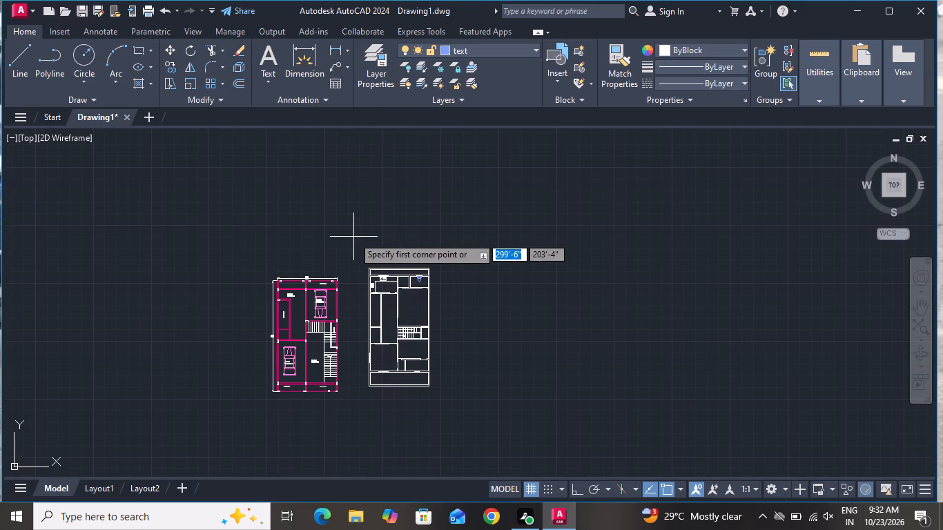
pyautogui.scroll(4, 378, 293)
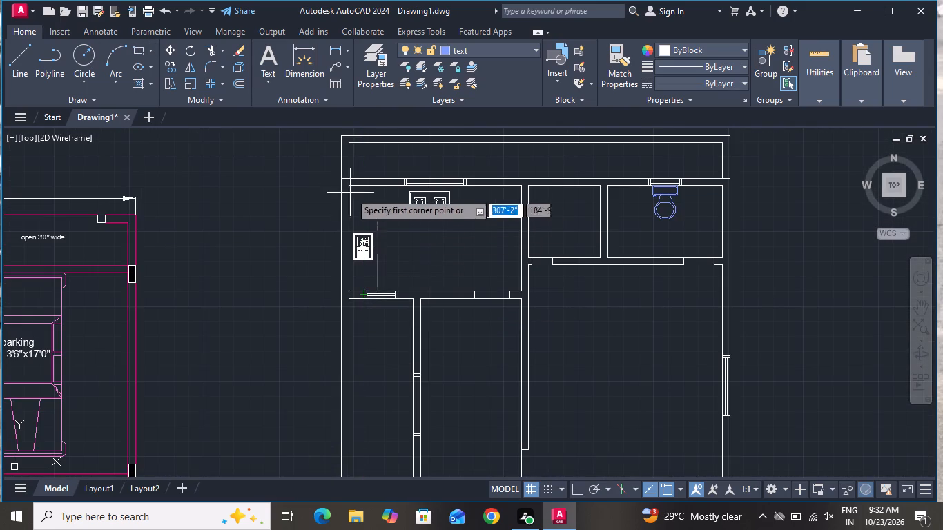
pyautogui.scroll(3, 331, 164)
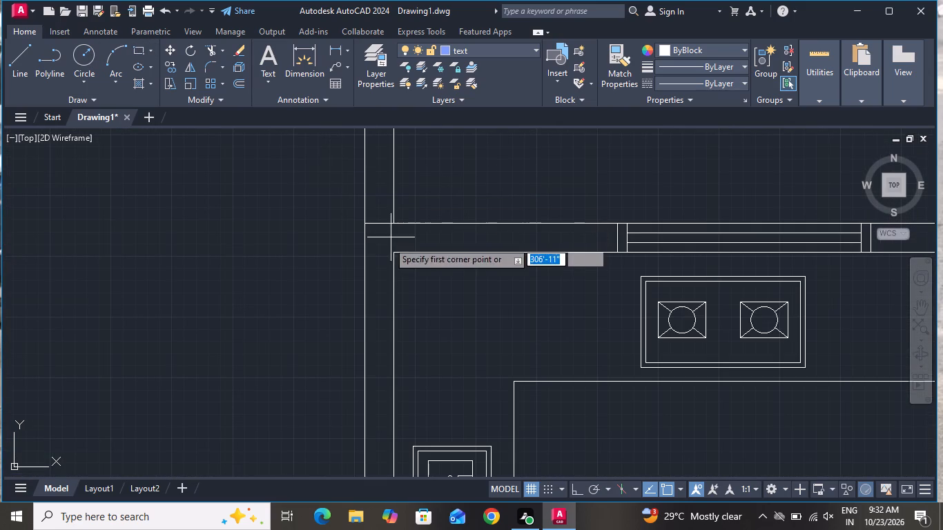
pyautogui.click(367, 220)
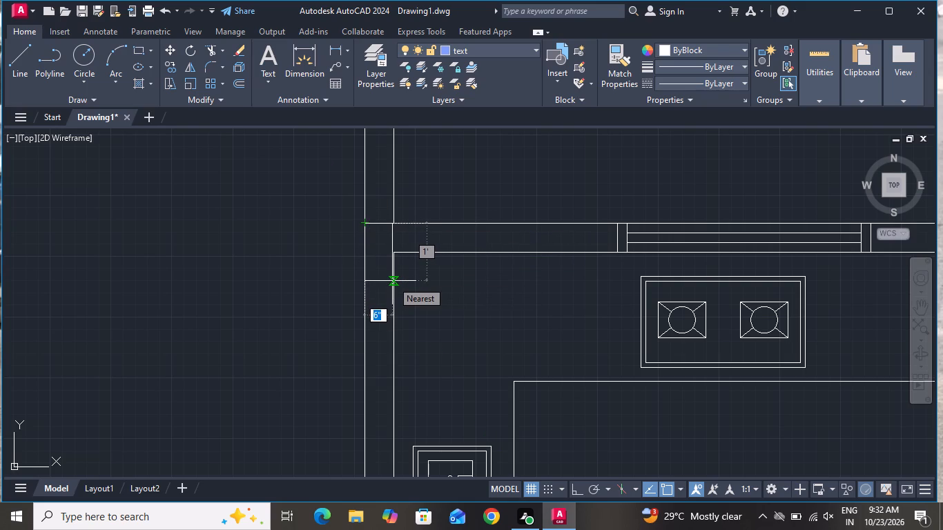
pyautogui.scroll(1, 392, 281)
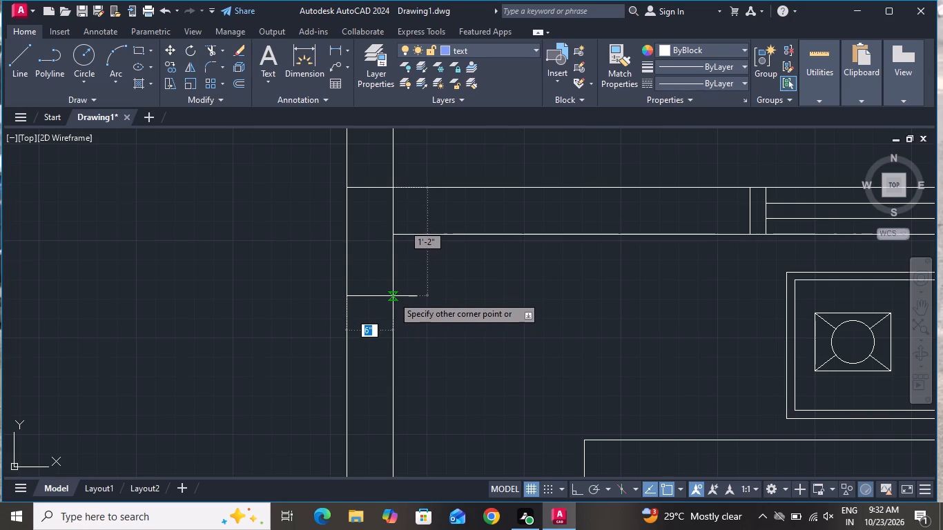
pyautogui.click(393, 296)
# Copy the column rectangle 12'-6" horizontally to the junction of the kitchen's right wall and the top window wall.
pyautogui.click(389, 294)
pyautogui.click(384, 301)
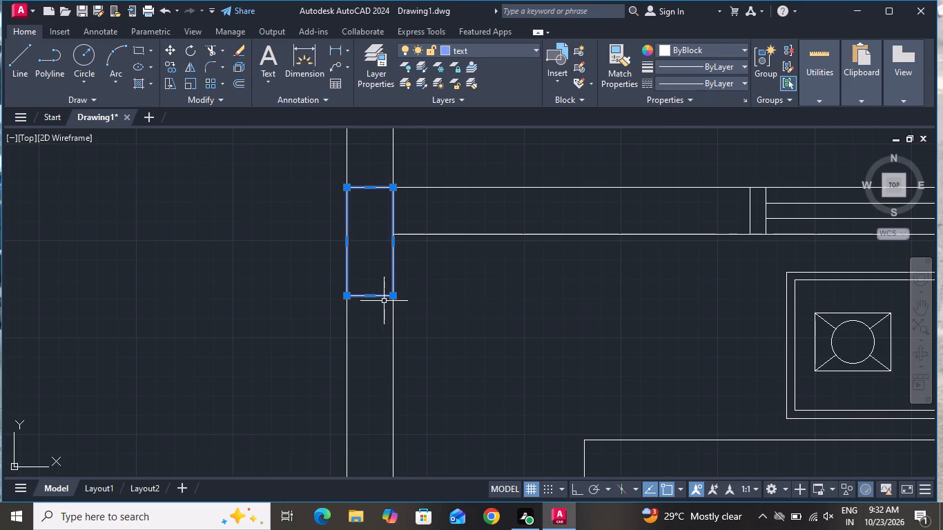
pyautogui.click(167, 65)
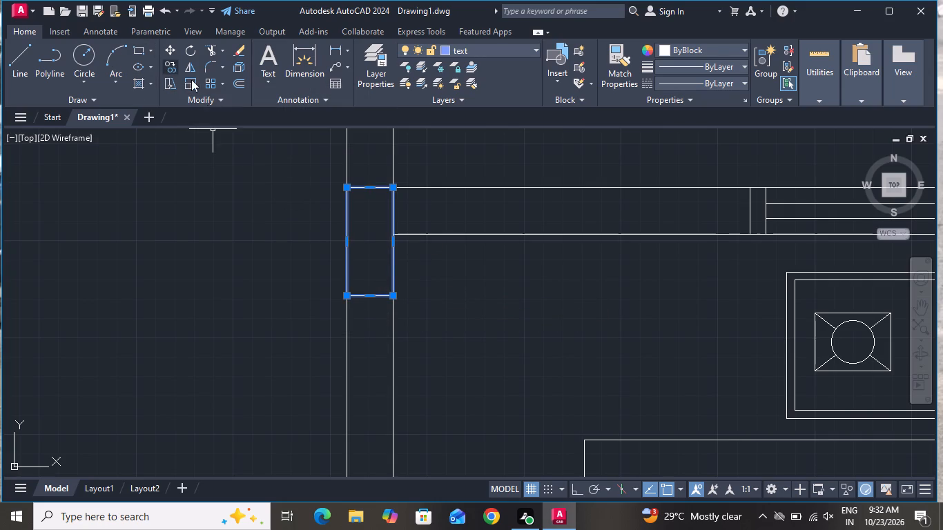
pyautogui.click(367, 248)
pyautogui.scroll(-1, 316, 222)
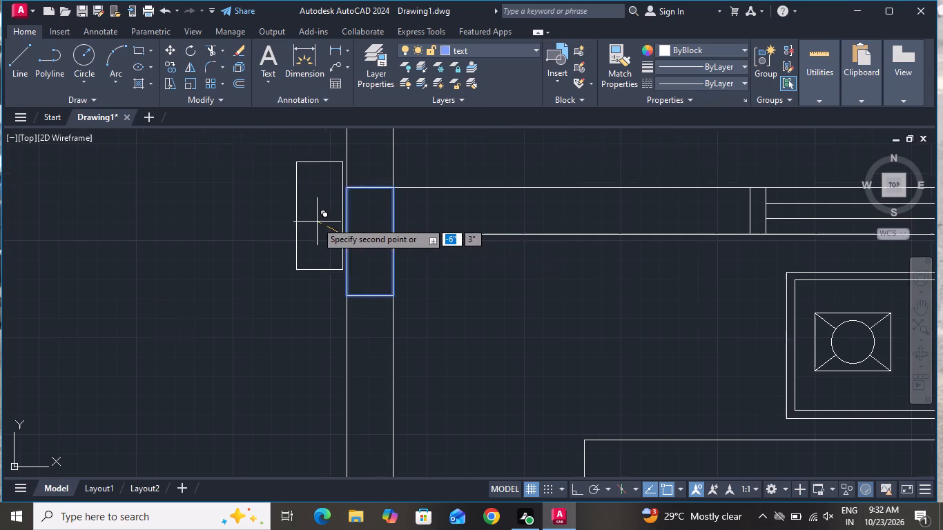
pyautogui.scroll(-4, 316, 222)
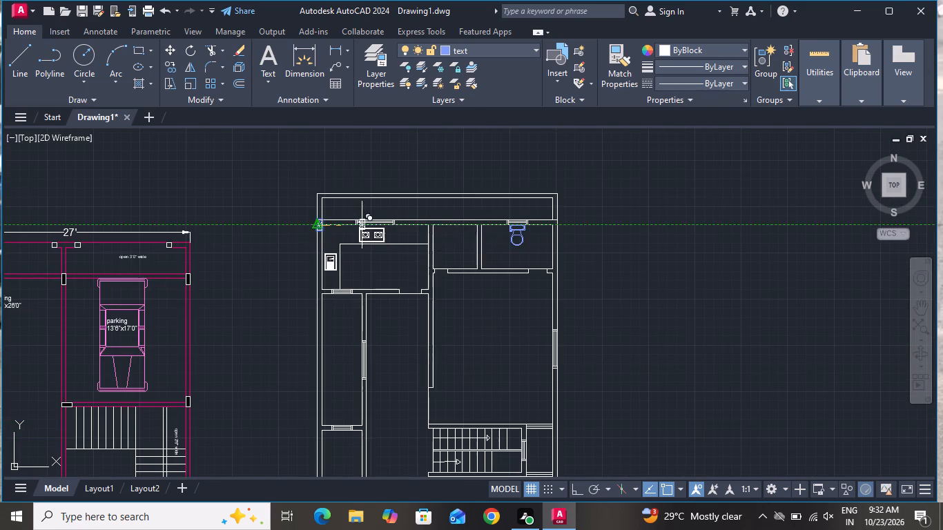
pyautogui.scroll(4, 433, 223)
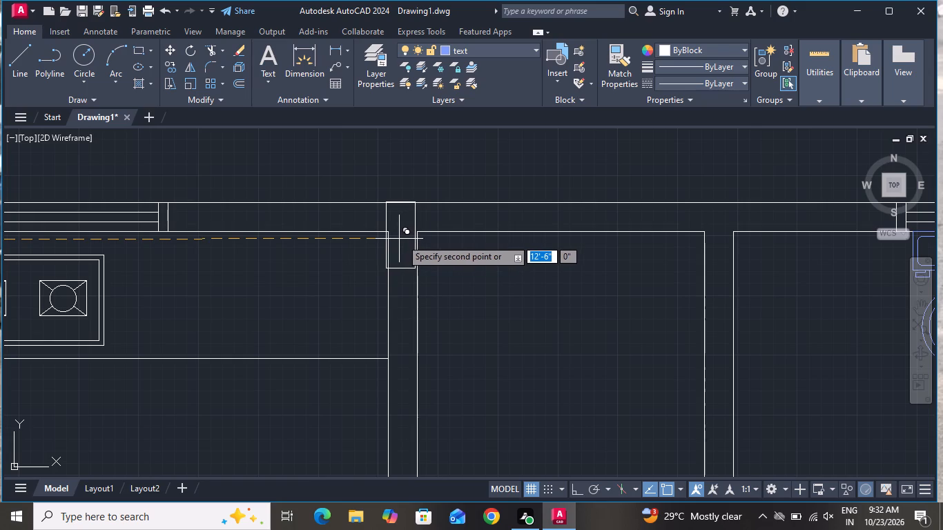
pyautogui.scroll(1, 392, 239)
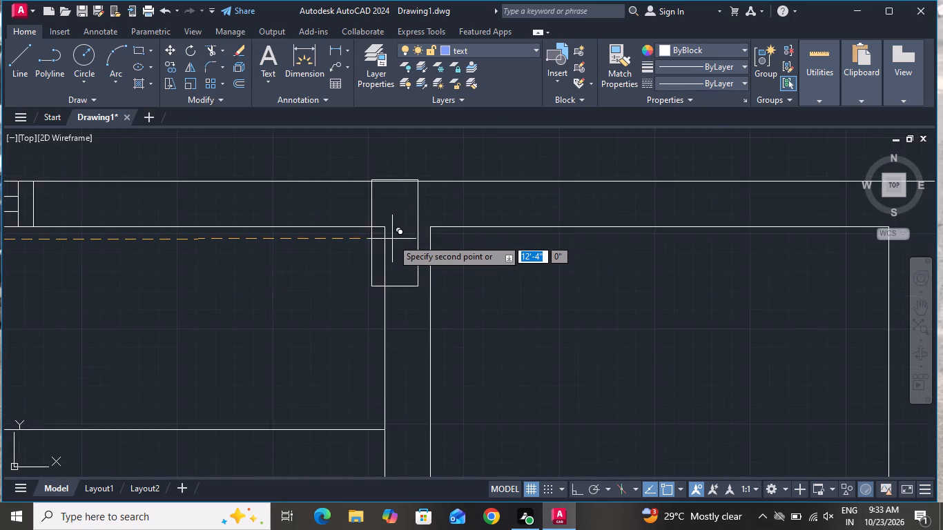
pyautogui.scroll(1, 392, 239)
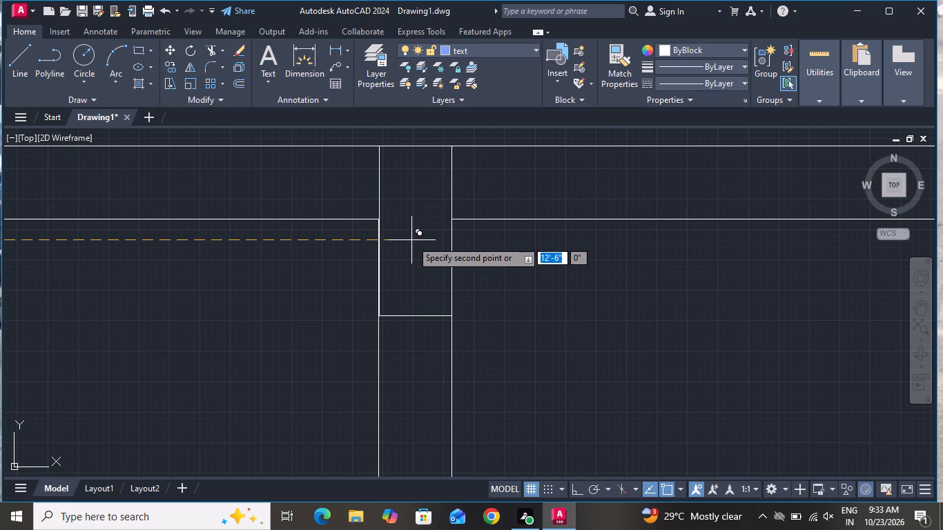
pyautogui.click(411, 240)
# Place another column copy 26'-6" horizontally from the original, where the bathroom's window wall meets the right outer wall.
pyautogui.scroll(-3, 343, 255)
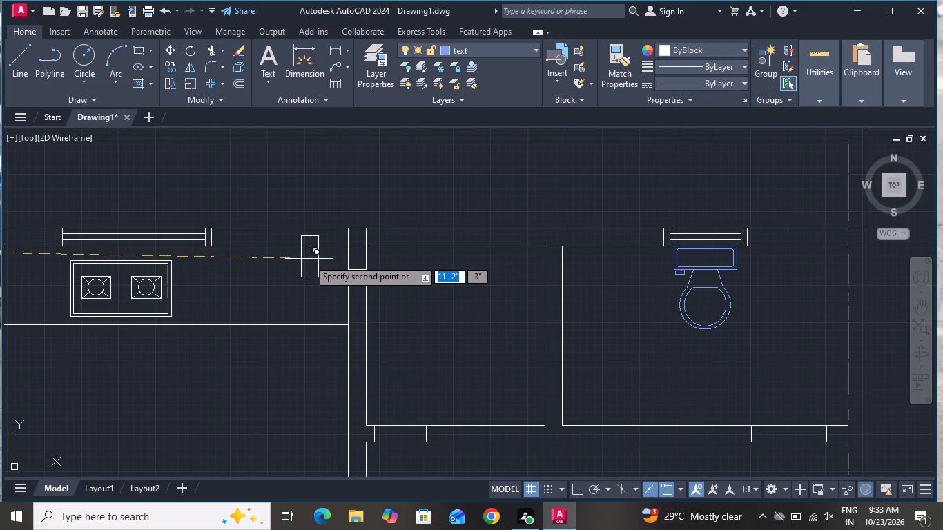
pyautogui.scroll(-1, 327, 292)
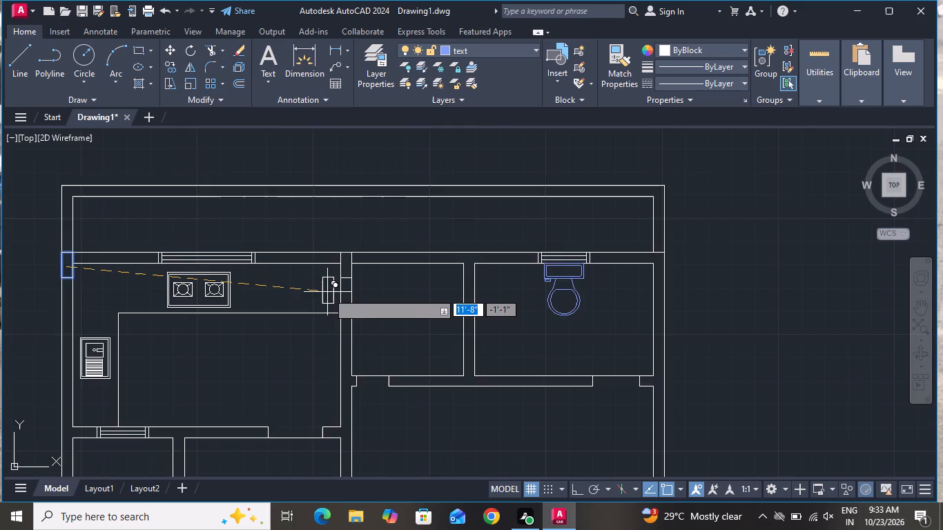
pyautogui.scroll(-1, 327, 292)
pyautogui.scroll(4, 534, 274)
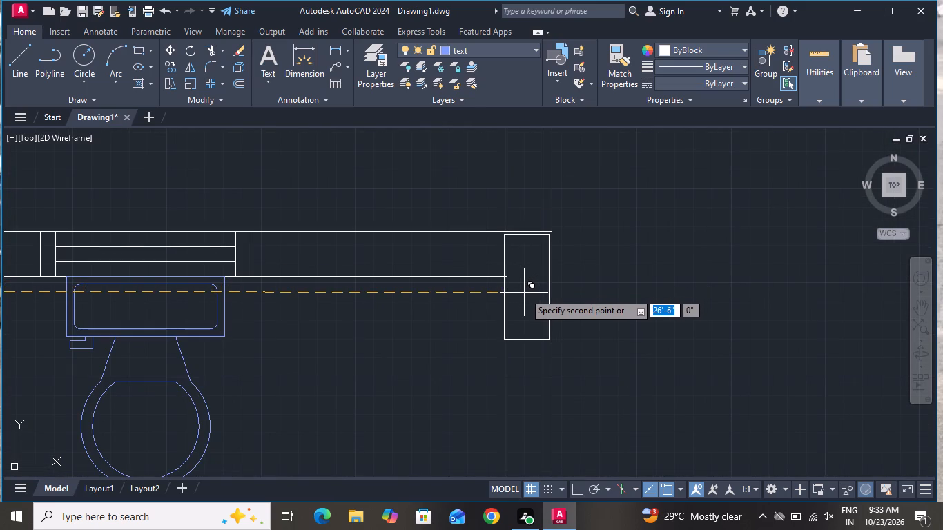
pyautogui.click(526, 291)
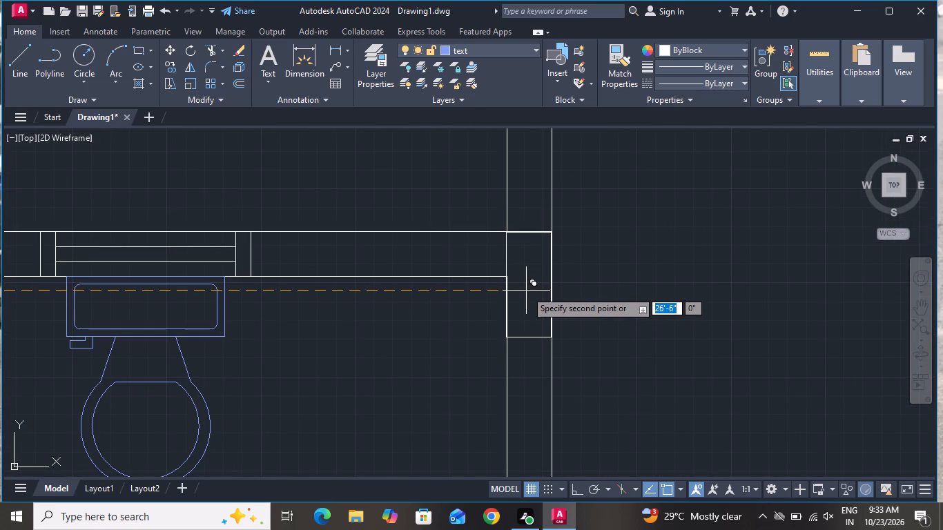
# Place a column copy 25'-3" straight below the original, within the left outer wall beside the small room across from the staircase.
pyautogui.scroll(-4, 523, 288)
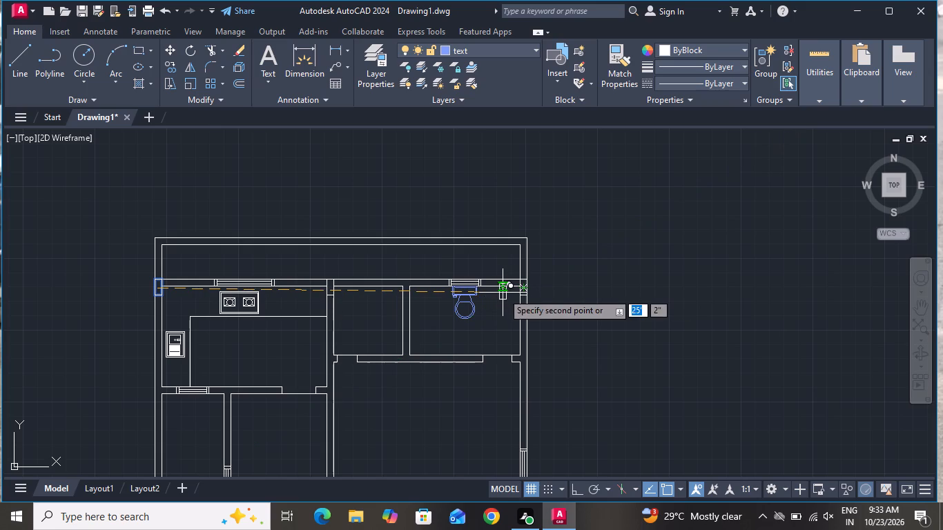
pyautogui.scroll(-2, 503, 293)
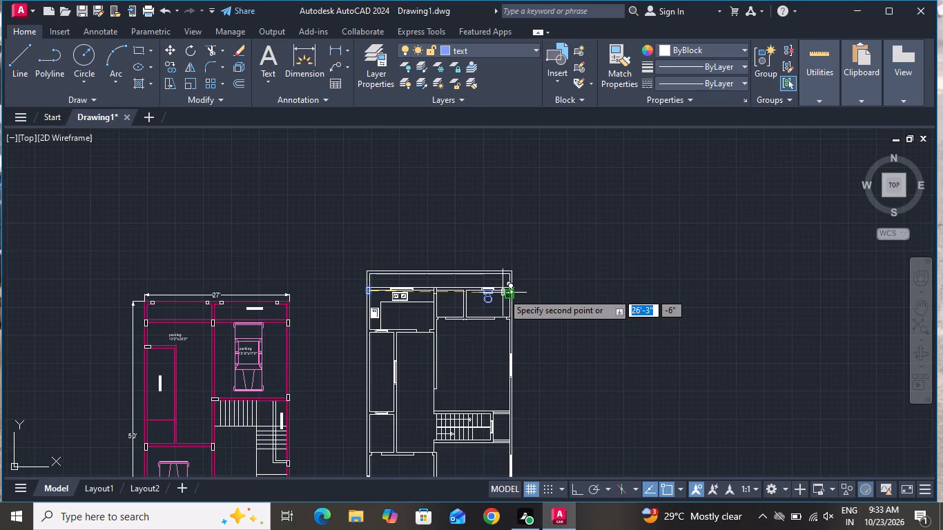
pyautogui.scroll(-1, 501, 292)
pyautogui.scroll(1, 414, 373)
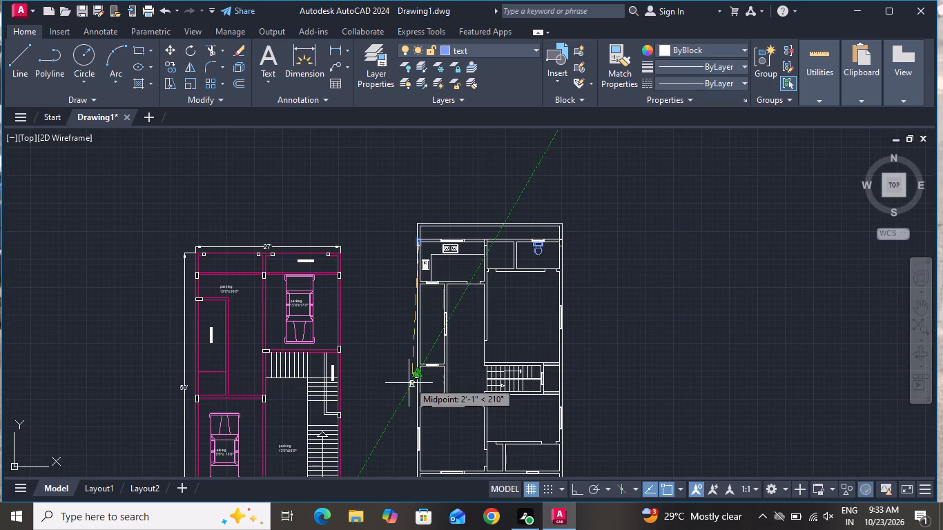
pyautogui.scroll(3, 414, 407)
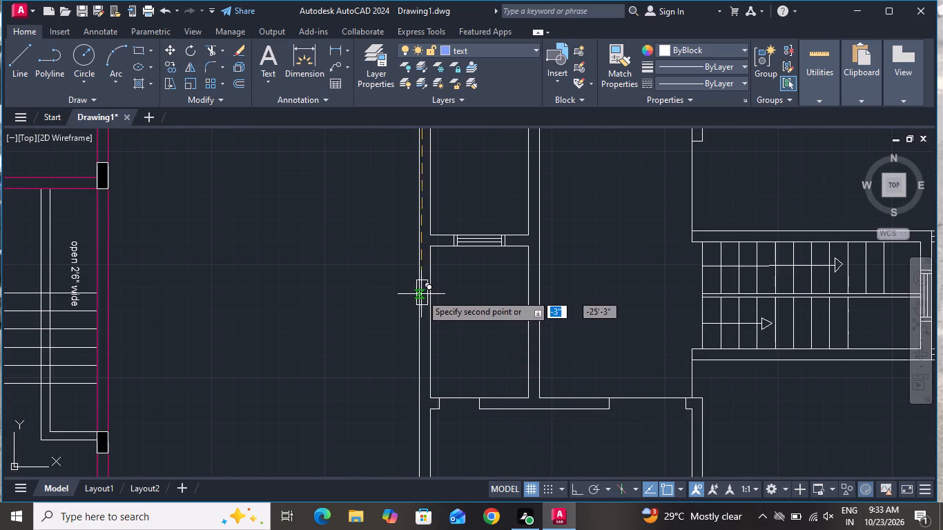
pyautogui.scroll(2, 428, 295)
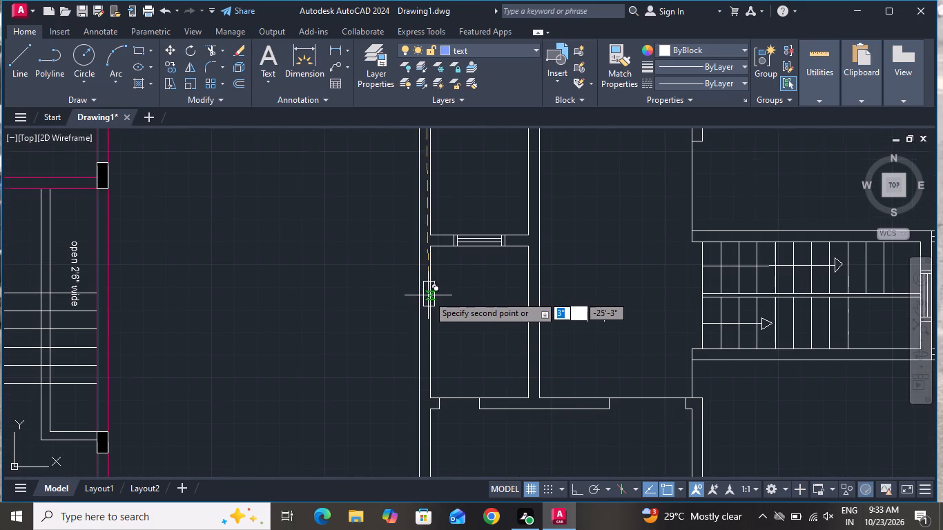
pyautogui.scroll(2, 428, 295)
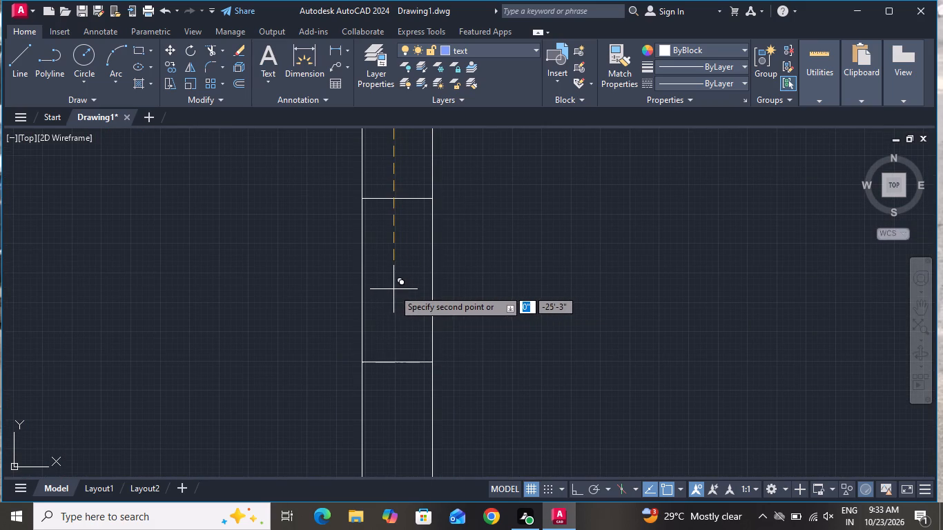
pyautogui.click(393, 289)
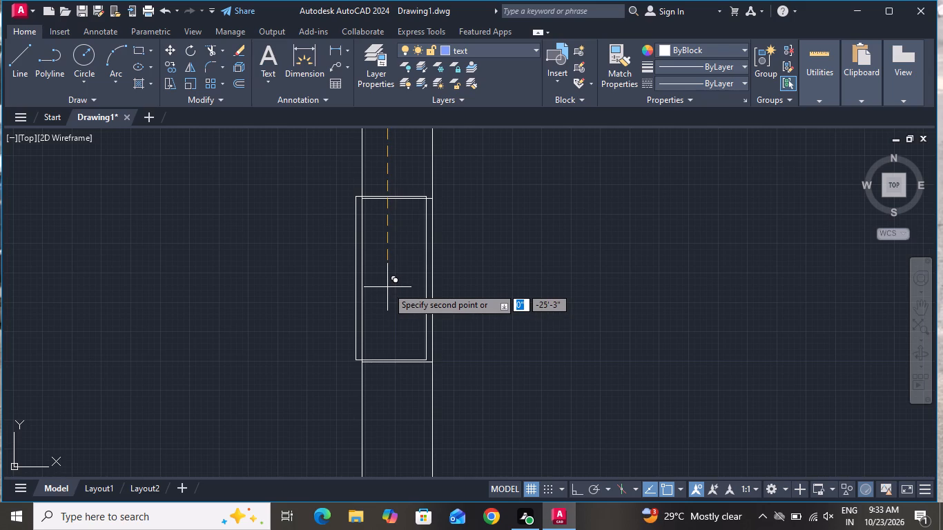
pyautogui.scroll(-2, 387, 287)
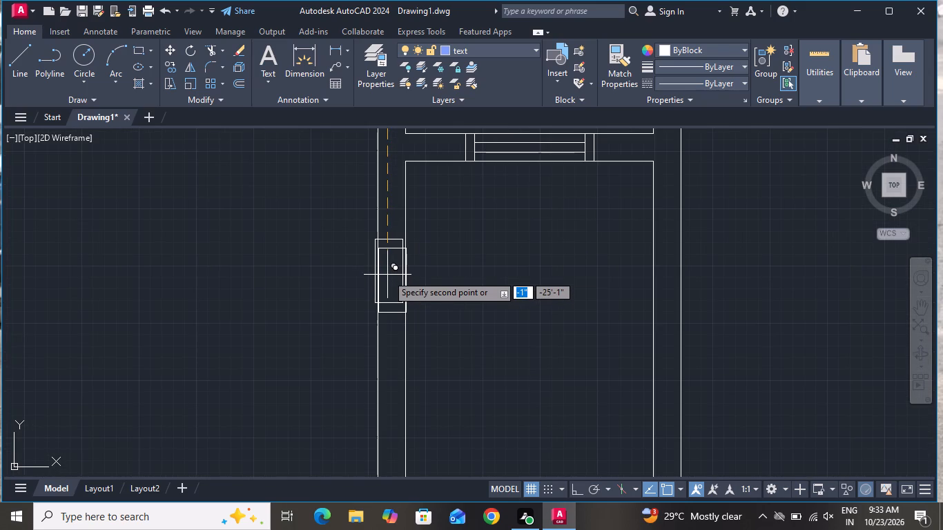
# Place a column copy about 42'-8" straight below the original, where the bottom window wall meets the left outer wall.
pyautogui.scroll(-2, 387, 275)
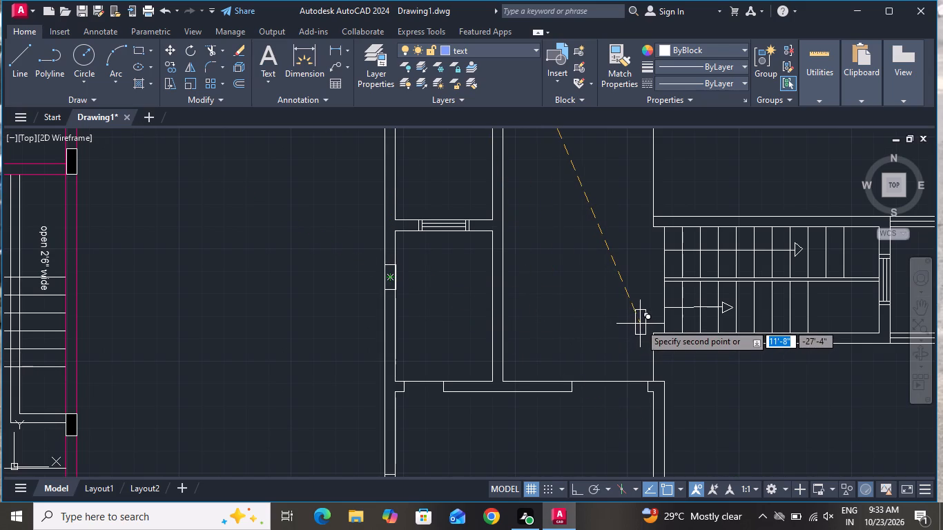
pyautogui.scroll(3, 640, 324)
pyautogui.scroll(-2, 623, 315)
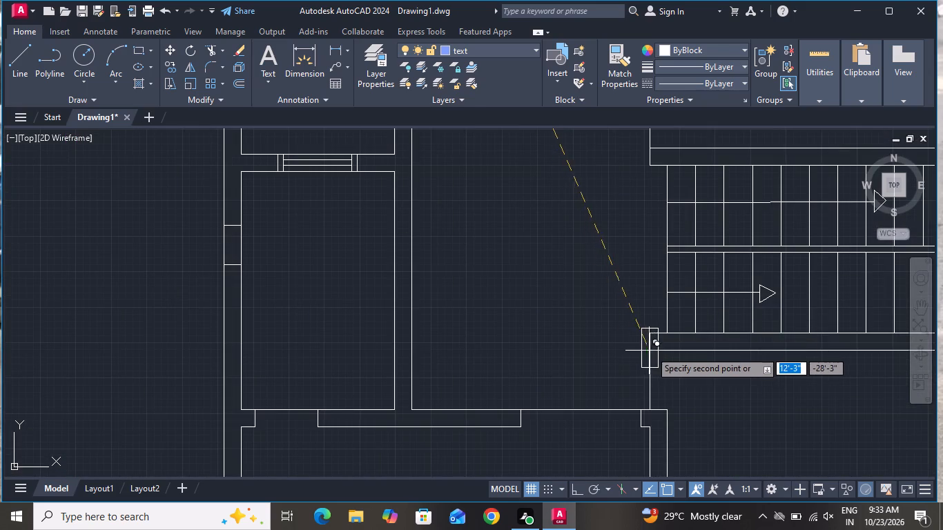
pyautogui.scroll(2, 656, 352)
pyautogui.scroll(-3, 435, 208)
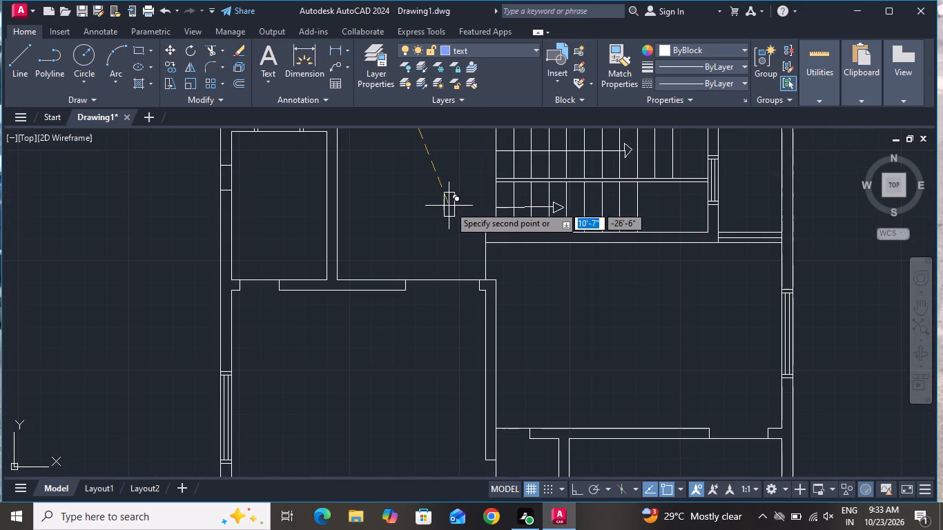
pyautogui.scroll(-2, 432, 278)
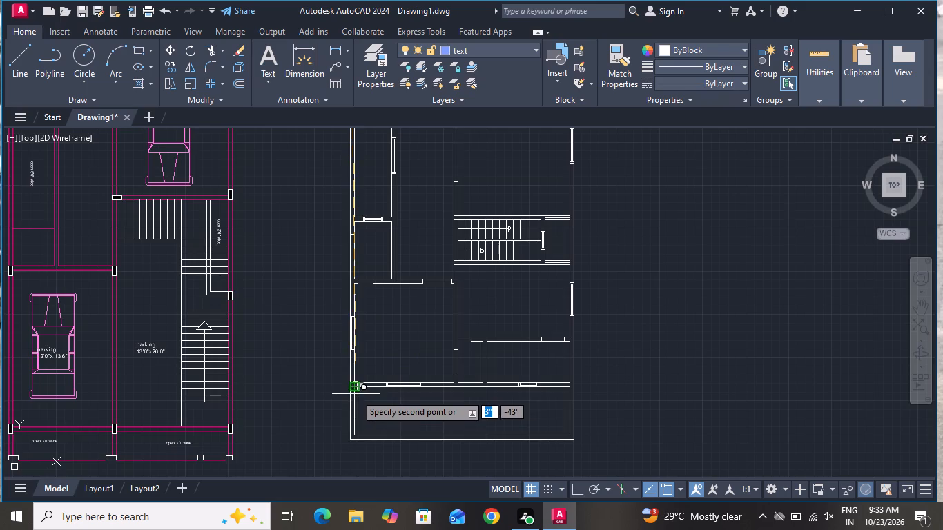
pyautogui.scroll(5, 356, 393)
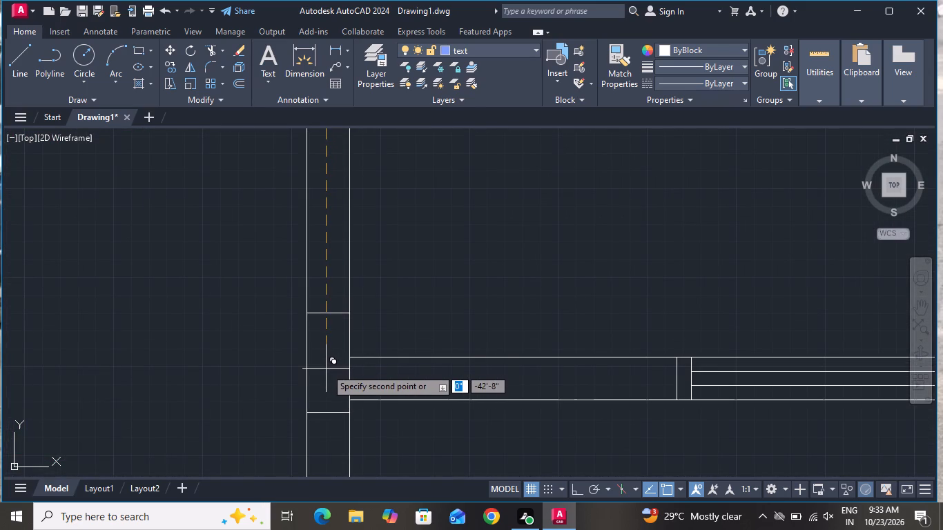
pyautogui.click(326, 369)
# Place a column copy about 12'-6" across and 42'-6" down from the original, where the central partition meets the bottom window wall.
pyautogui.scroll(-3, 323, 356)
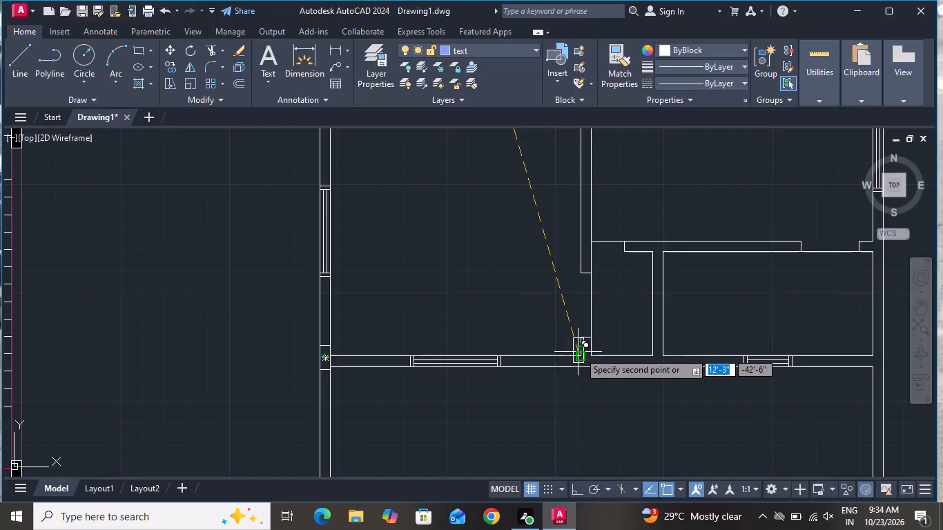
pyautogui.scroll(3, 577, 359)
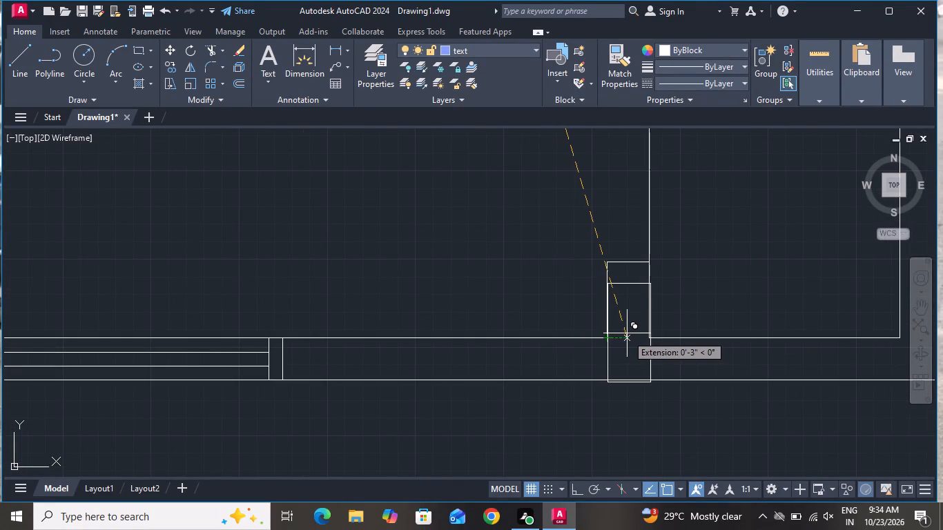
pyautogui.scroll(3, 625, 336)
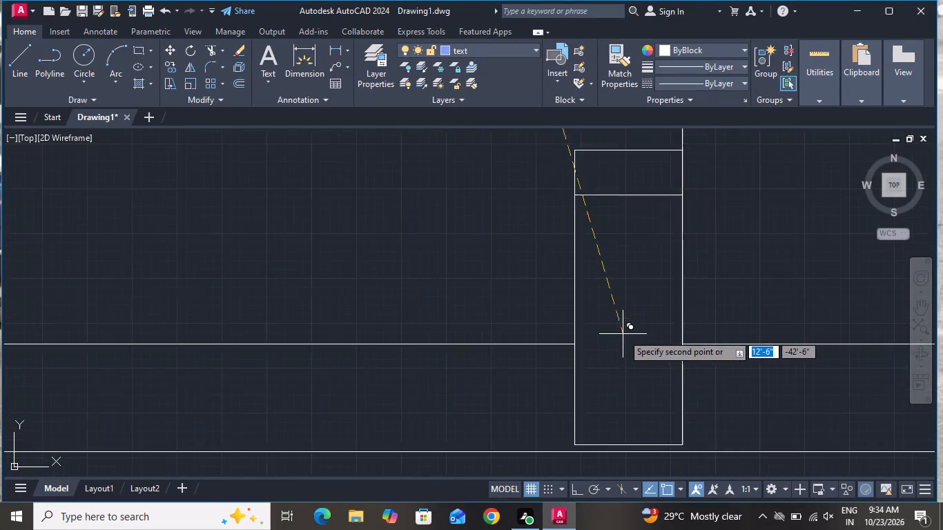
pyautogui.scroll(-1, 625, 328)
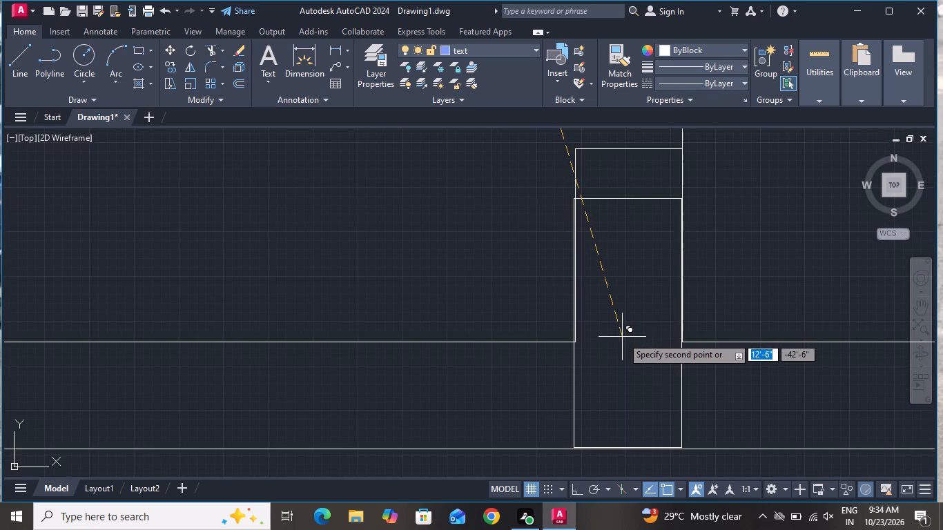
pyautogui.click(622, 337)
# Place a column copy about 26'-6" across and 42'-10" down from the original, where the bottom window wall meets the right outer wall.
pyautogui.scroll(-3, 364, 281)
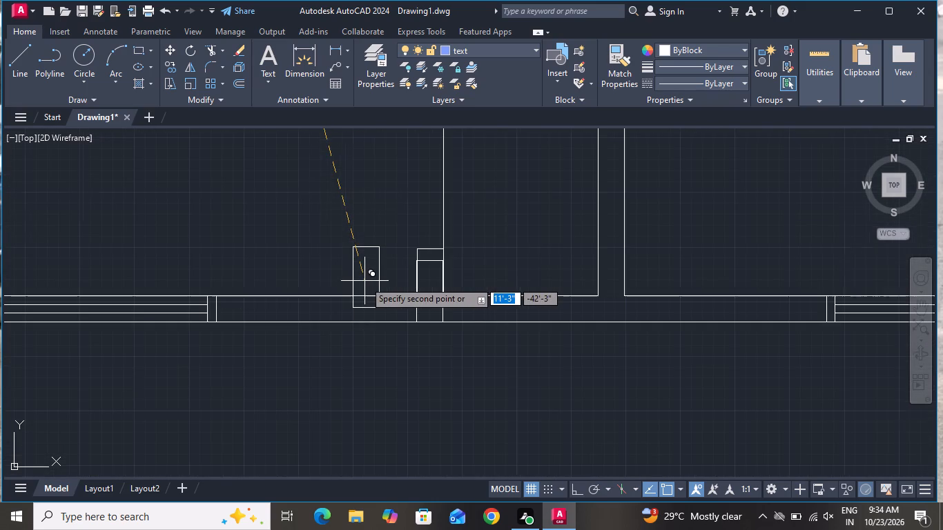
pyautogui.scroll(-3, 320, 274)
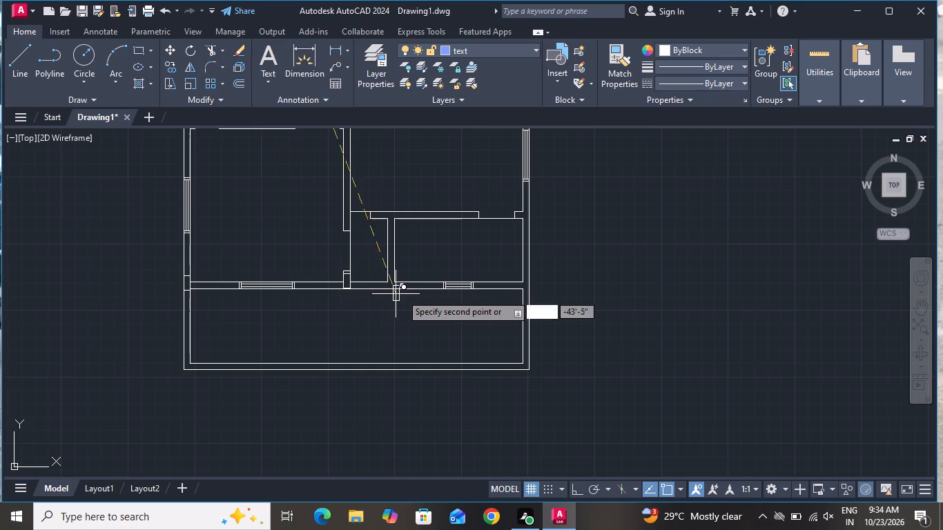
pyautogui.scroll(4, 523, 284)
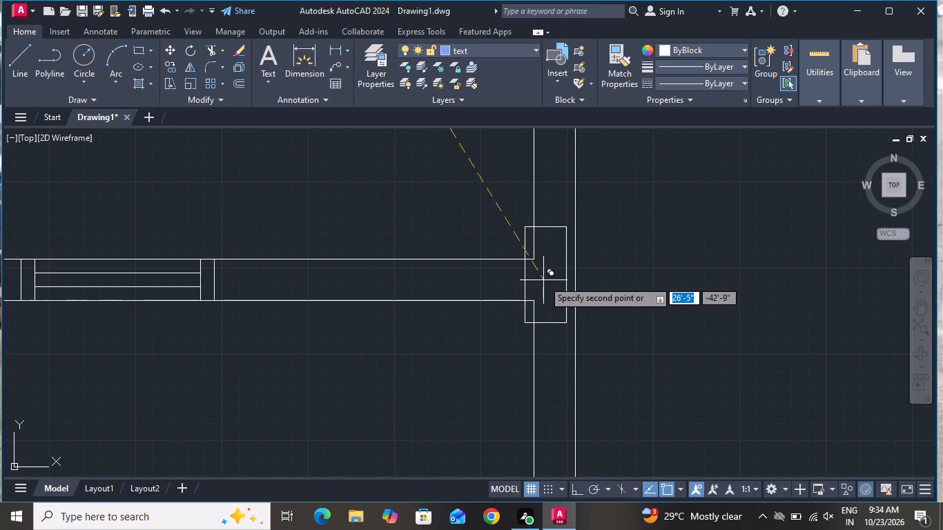
pyautogui.click(553, 282)
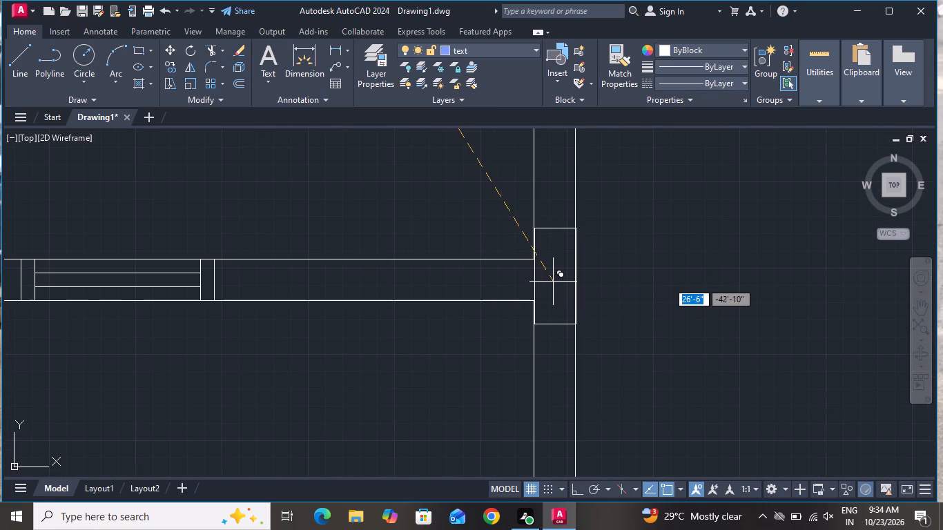
# Place a column copy about 26'-6" across and 28'-5" down, in the right outer wall level with the staircase's lower wall.
pyautogui.scroll(-2, 525, 307)
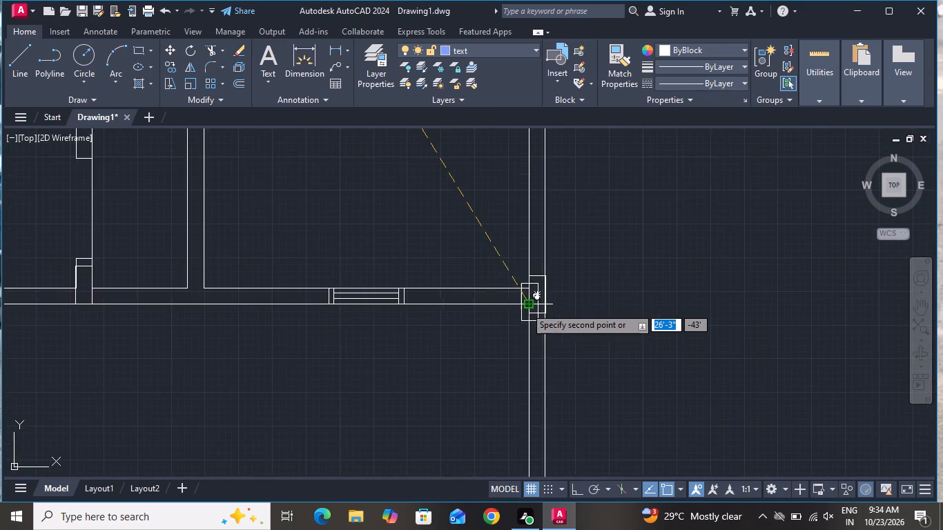
pyautogui.scroll(-3, 525, 307)
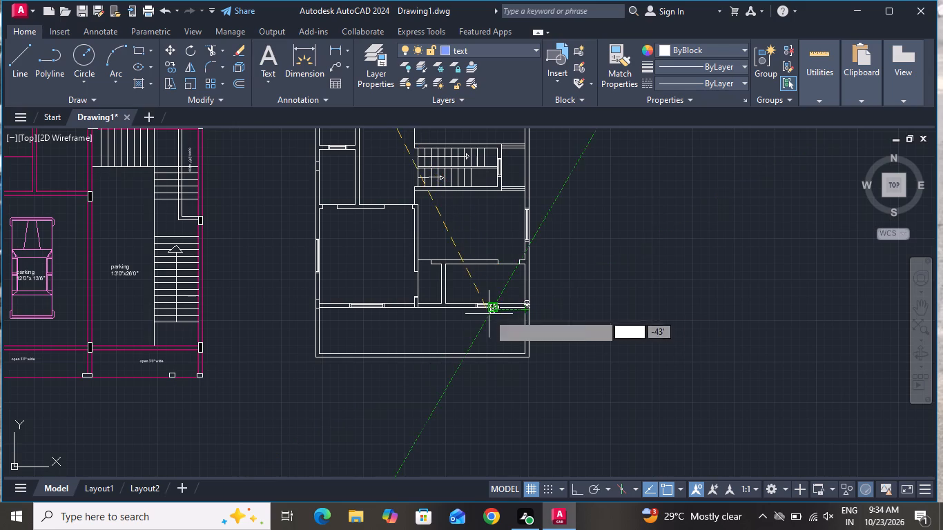
pyautogui.scroll(3, 530, 187)
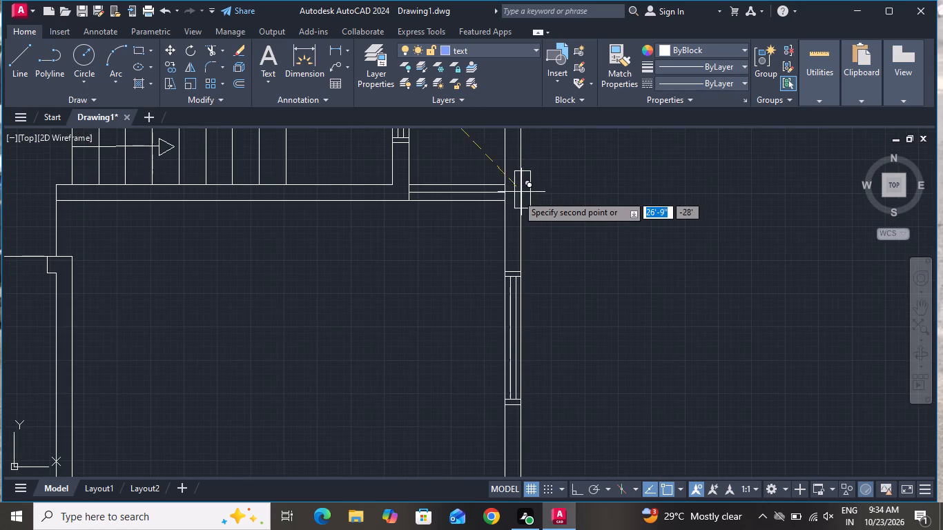
pyautogui.scroll(3, 518, 193)
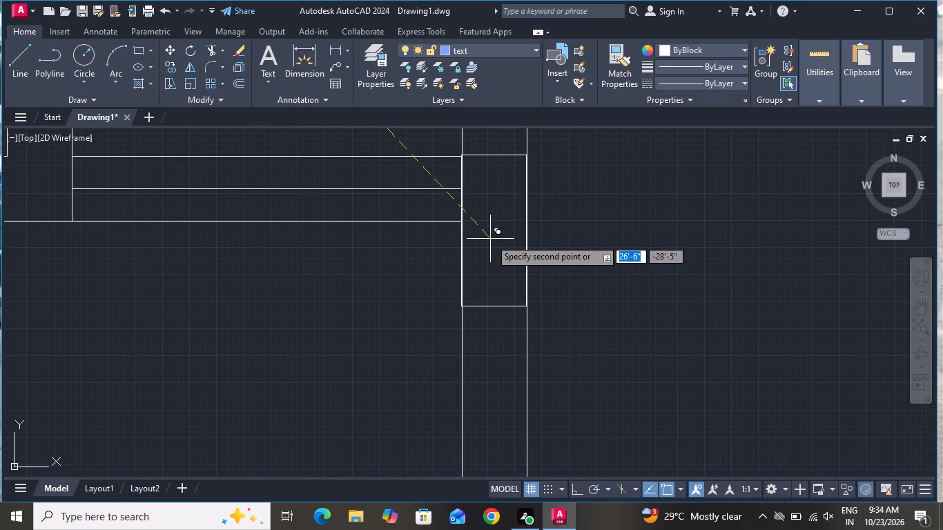
pyautogui.click(490, 239)
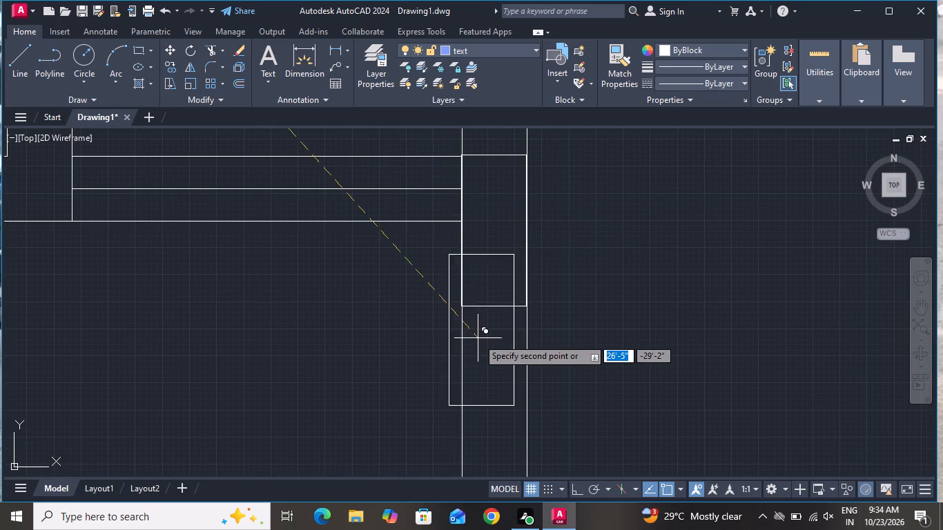
# Place a column copy about 26'-6" across and 22'-4" down, in the right outer wall level with the staircase's upper wall.
pyautogui.scroll(-4, 478, 338)
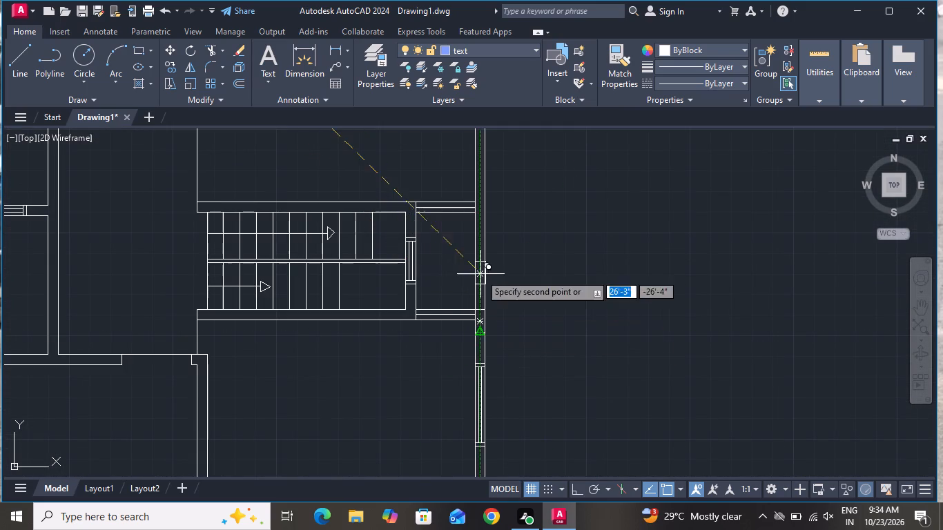
pyautogui.scroll(4, 480, 193)
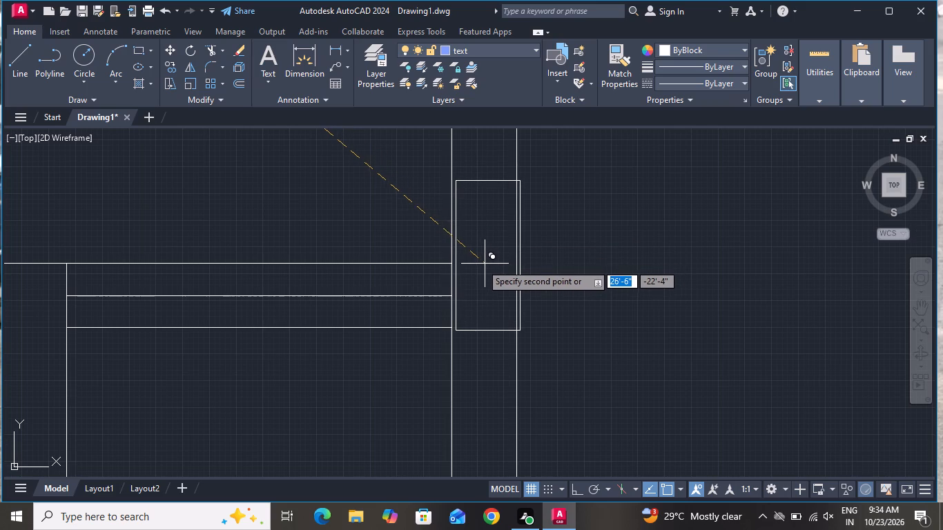
pyautogui.click(480, 264)
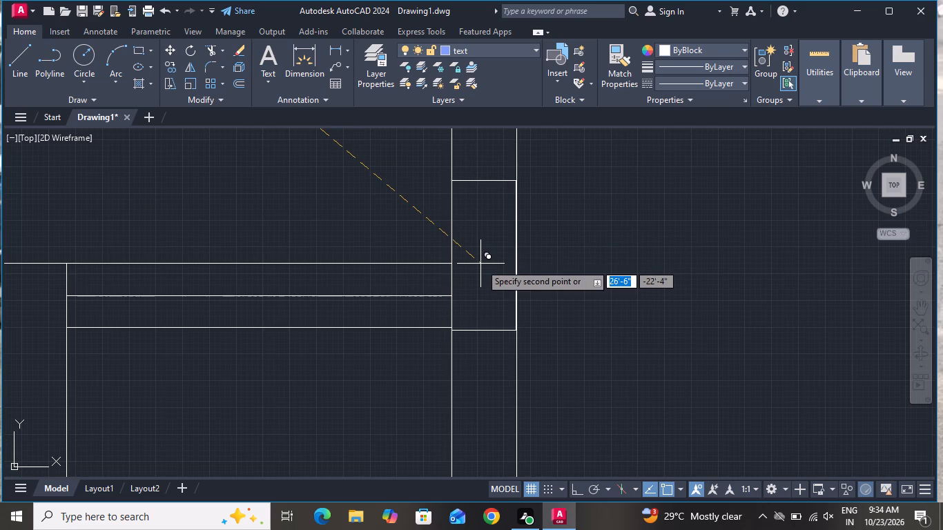
# Place a spare column copy in the empty space outside the right outer wall, beside the bathroom, and finish copying.
pyautogui.scroll(-5, 488, 275)
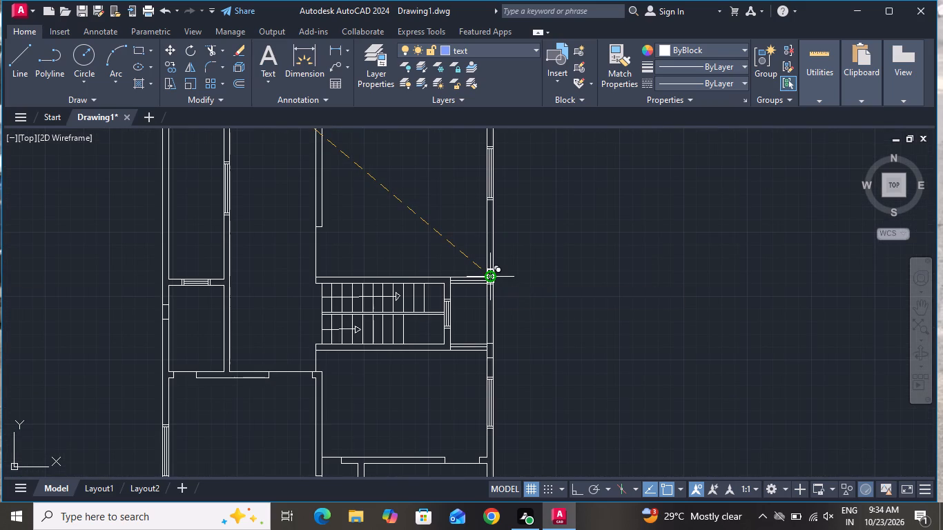
pyautogui.scroll(-3, 487, 293)
pyautogui.scroll(4, 484, 238)
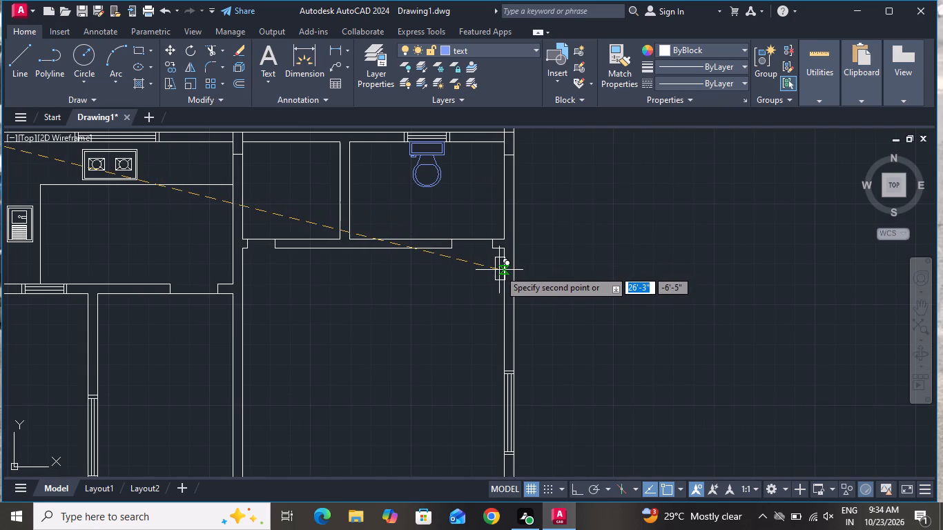
pyautogui.scroll(-2, 497, 272)
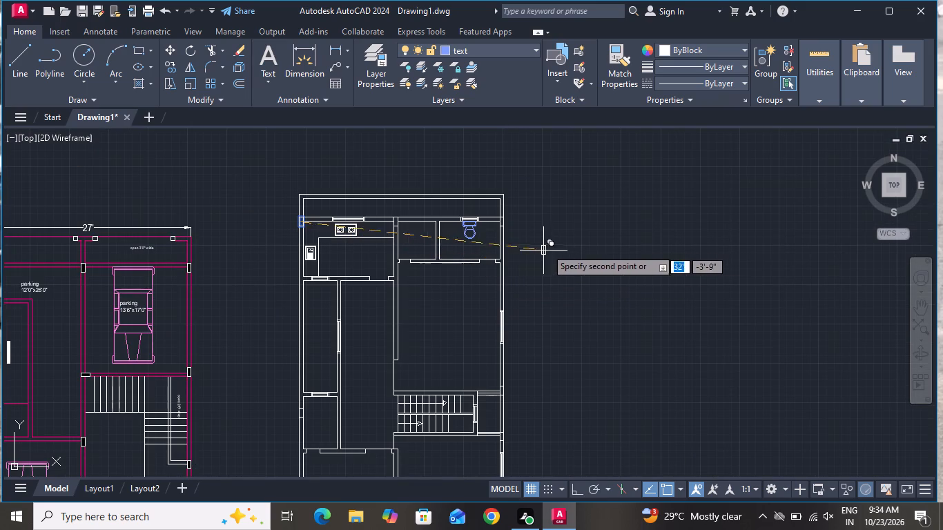
pyautogui.click(550, 244)
pyautogui.rightClick(550, 248)
pyautogui.click(559, 261)
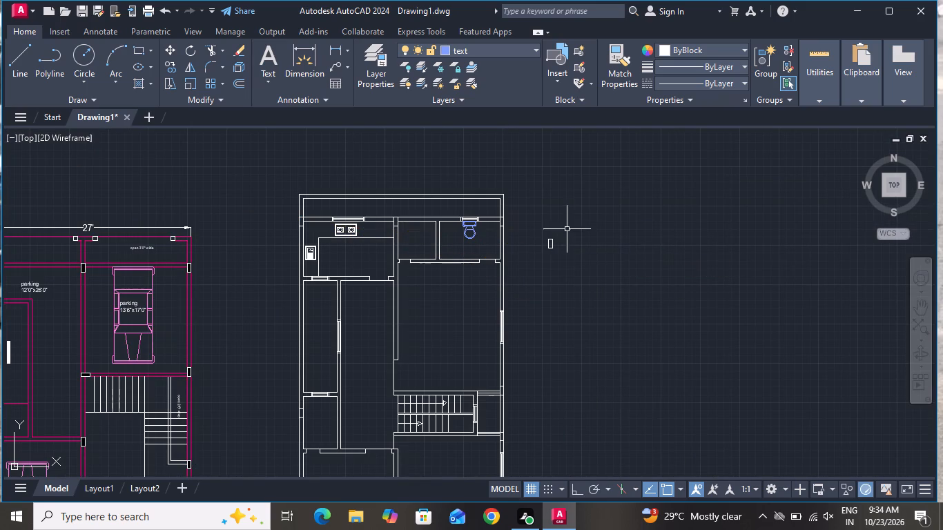
# Rotate the spare column outside the plan by 270° with Ortho on so that it lies horizontally.
pyautogui.click(565, 226)
pyautogui.click(539, 257)
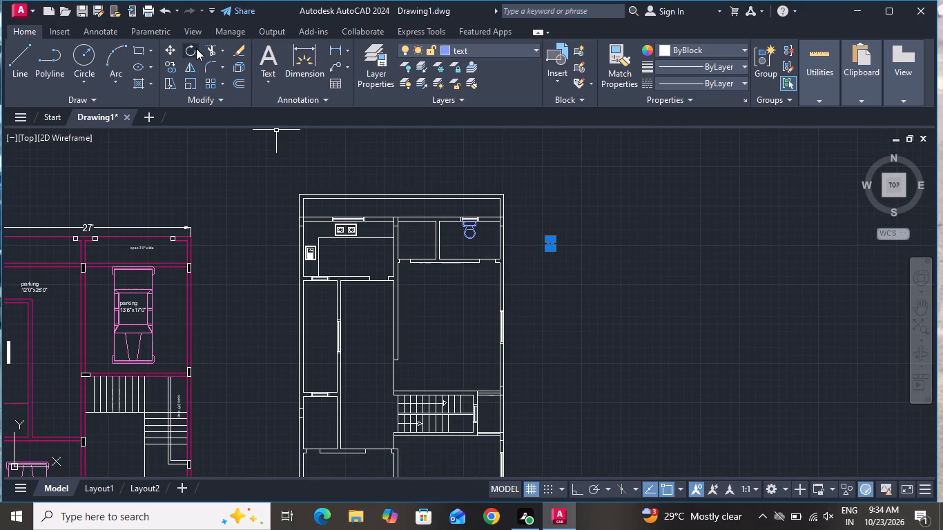
pyautogui.click(196, 48)
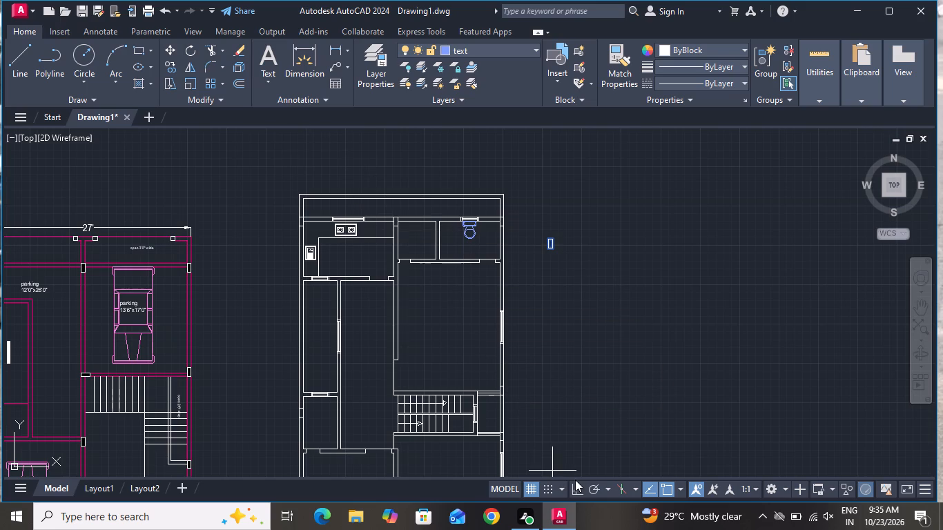
pyautogui.click(575, 480)
pyautogui.click(559, 252)
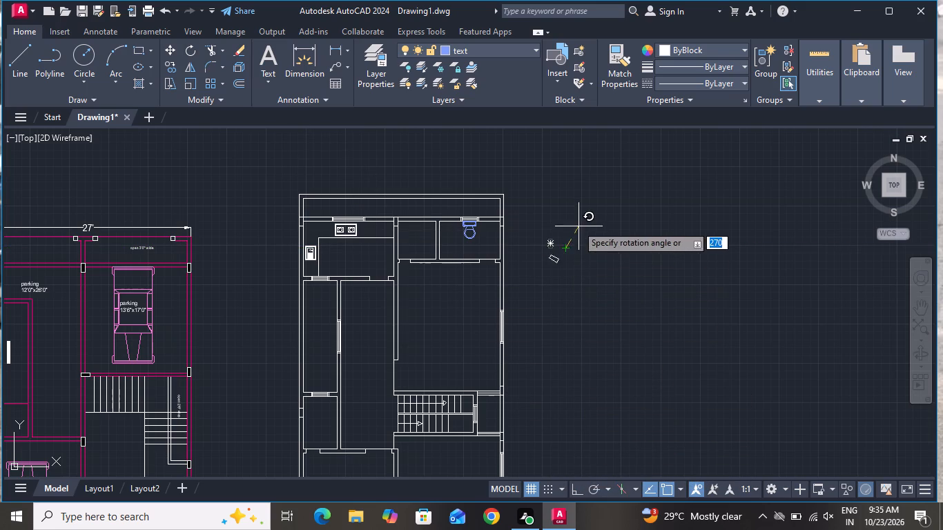
pyautogui.click(578, 483)
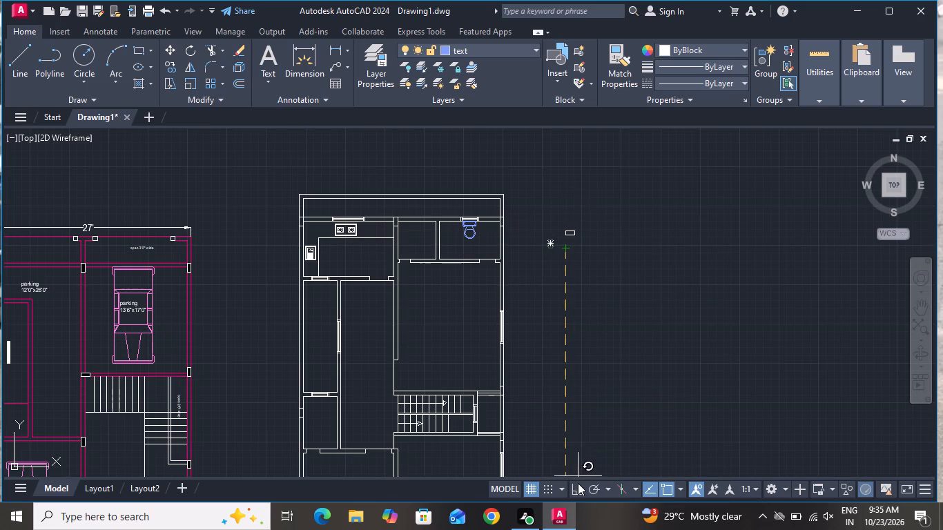
pyautogui.click(564, 320)
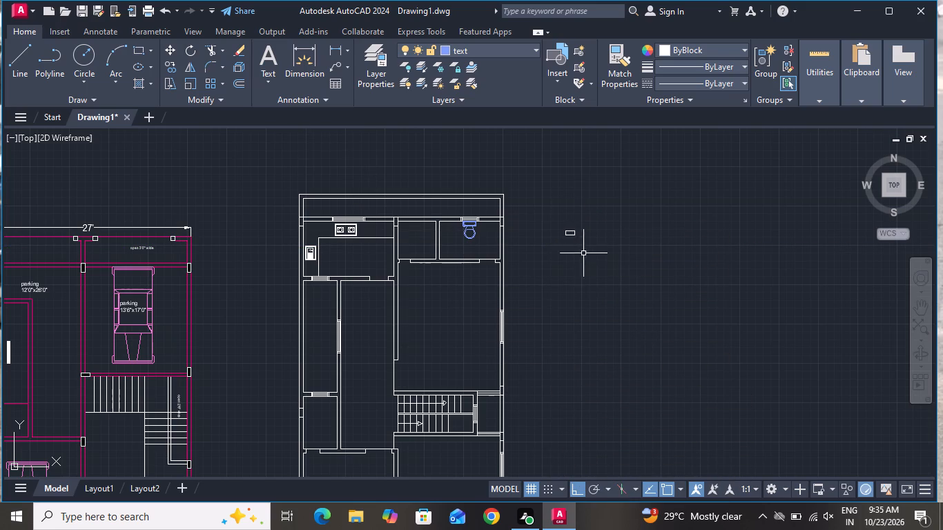
# Copy the spare horizontal column, with Ortho off, to the inner end of the staircase's upper wall, about 22'-8" across and 21'-2" down.
pyautogui.click(591, 219)
pyautogui.click(554, 251)
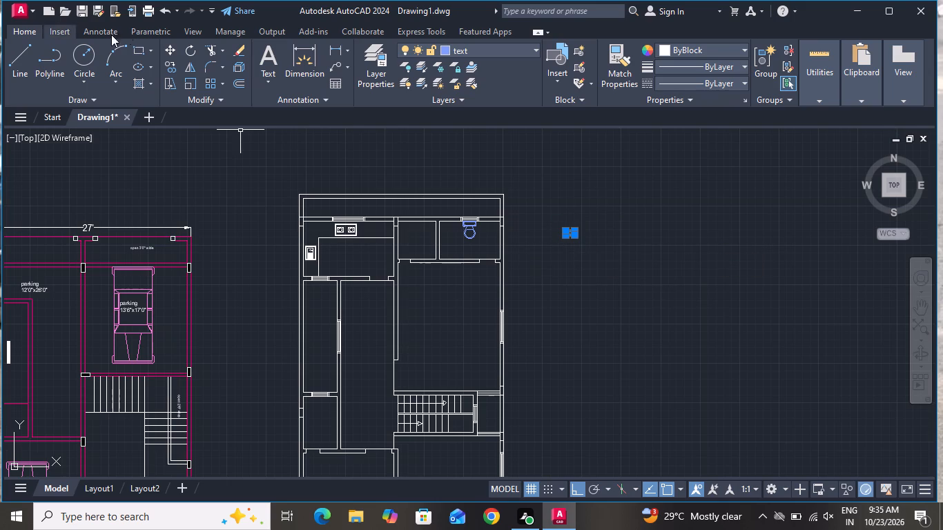
pyautogui.click(173, 64)
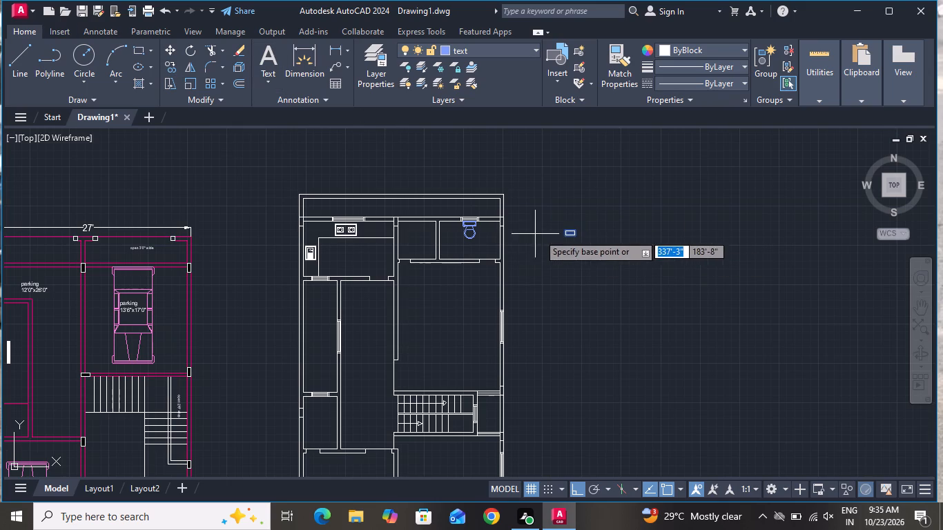
pyautogui.click(555, 236)
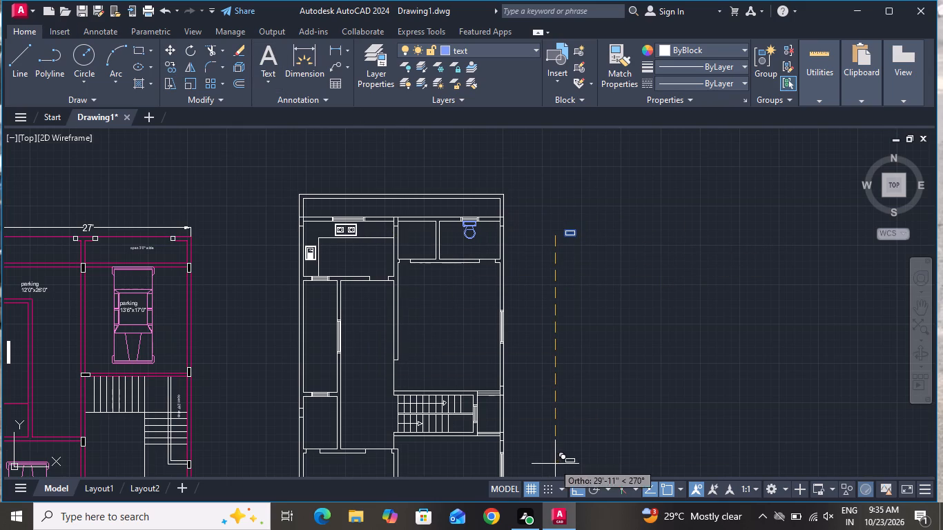
pyautogui.click(582, 491)
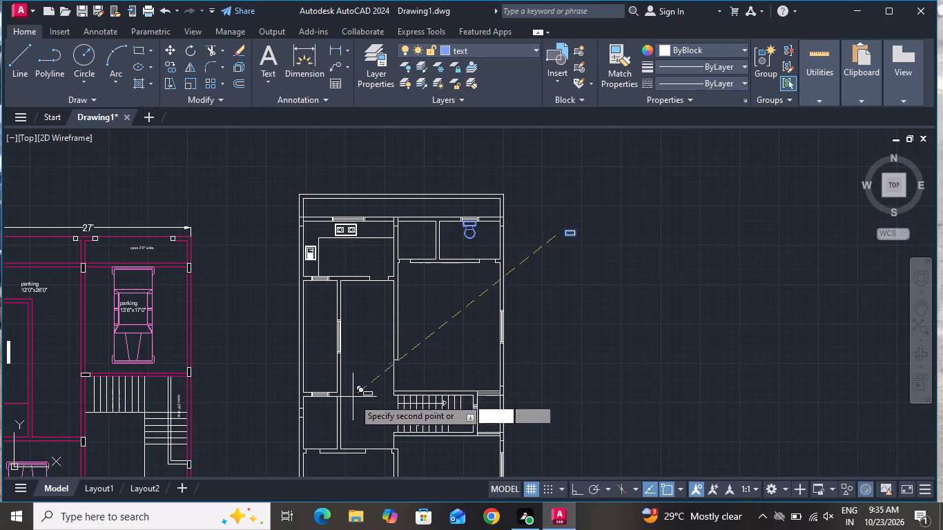
pyautogui.scroll(3, 371, 425)
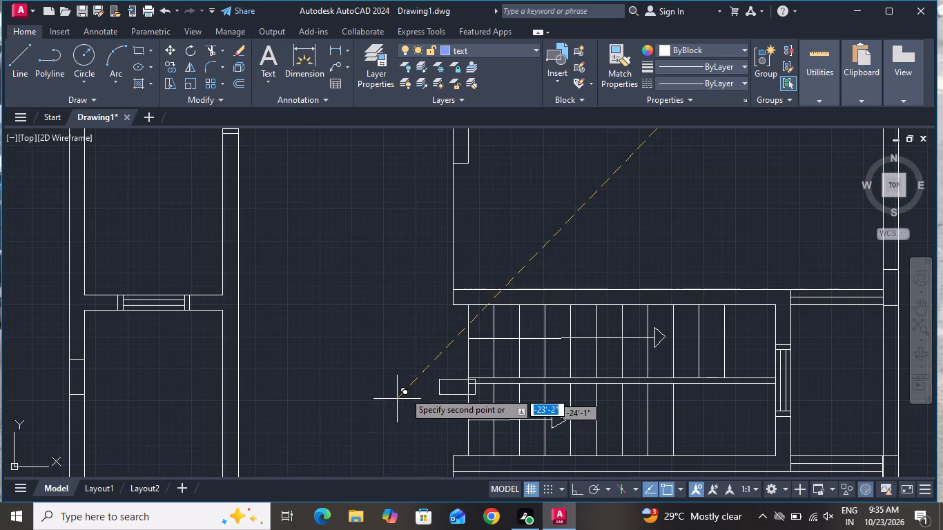
pyautogui.click(411, 309)
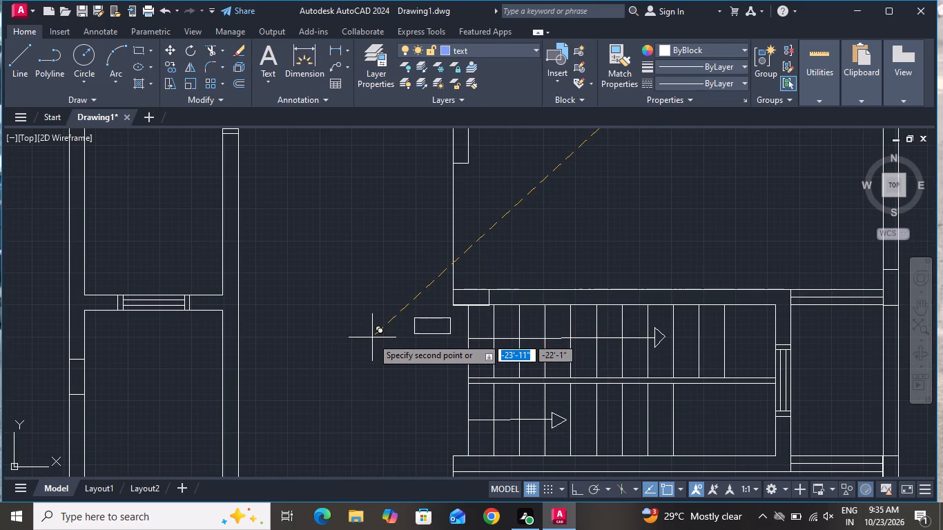
# Place another horizontal column copy about 6' down, where the kitchen's lower wall meets the left outer wall, and finish copying.
pyautogui.scroll(-2, 372, 337)
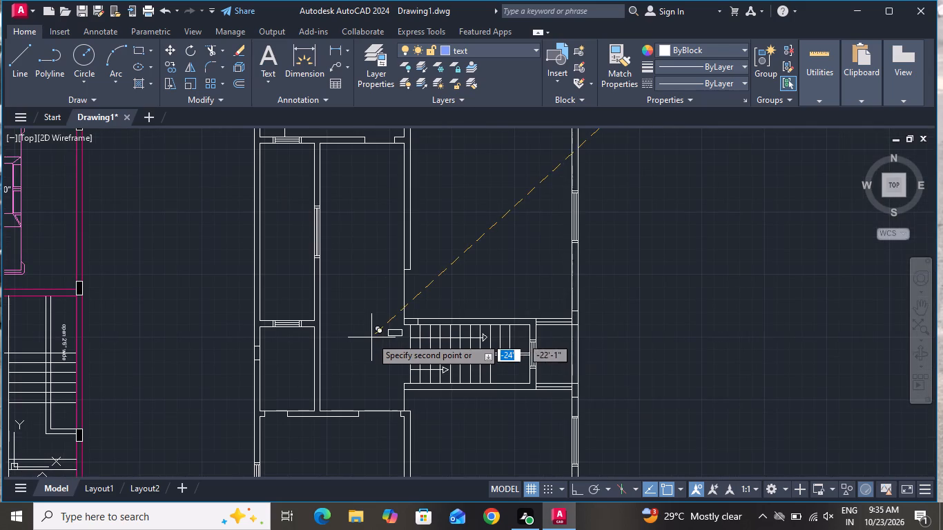
pyautogui.scroll(-1, 371, 337)
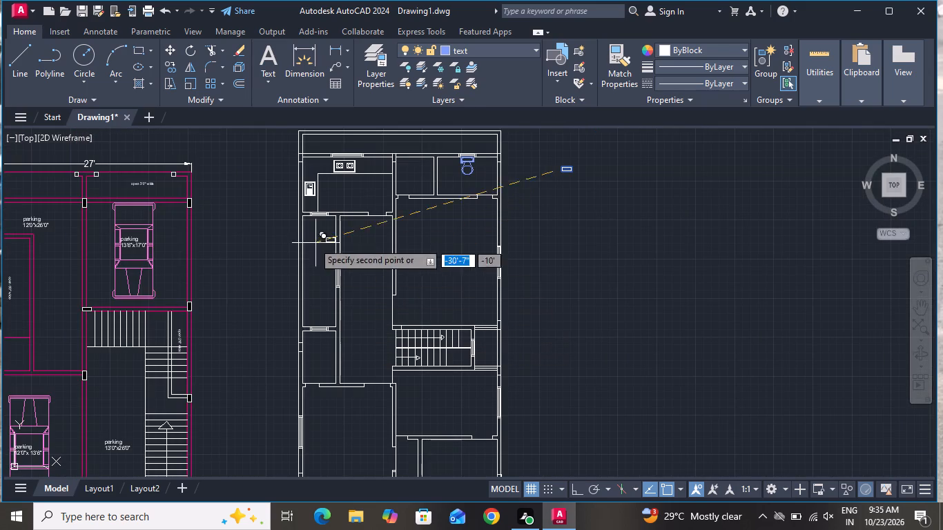
pyautogui.scroll(3, 296, 205)
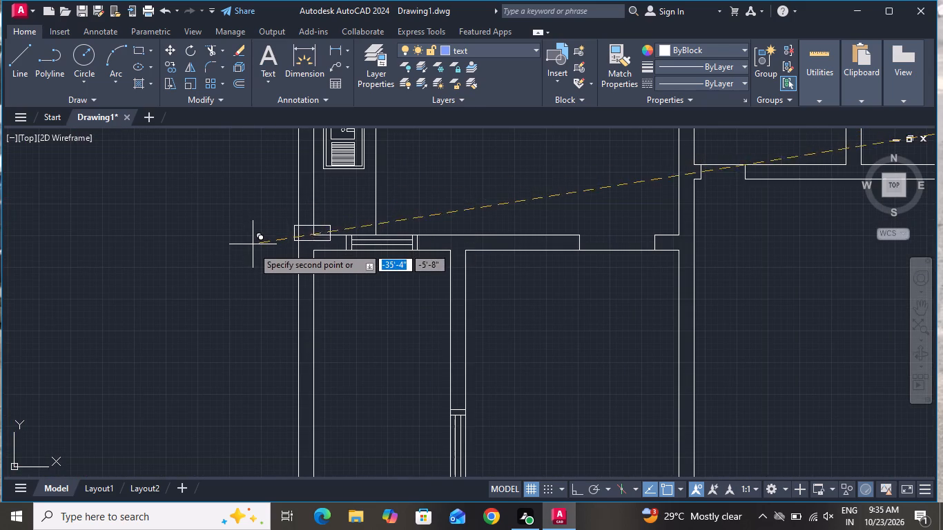
pyautogui.scroll(2, 254, 256)
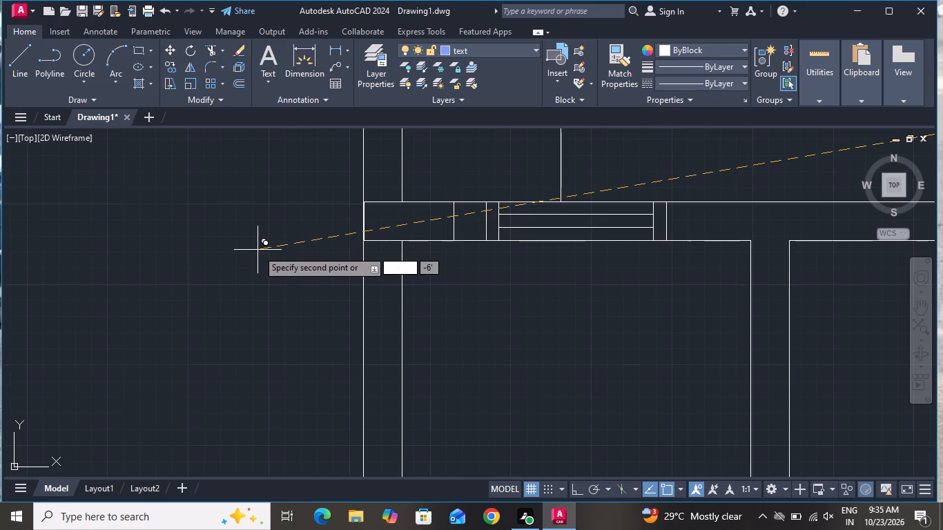
pyautogui.click(257, 249)
pyautogui.scroll(-2, 204, 297)
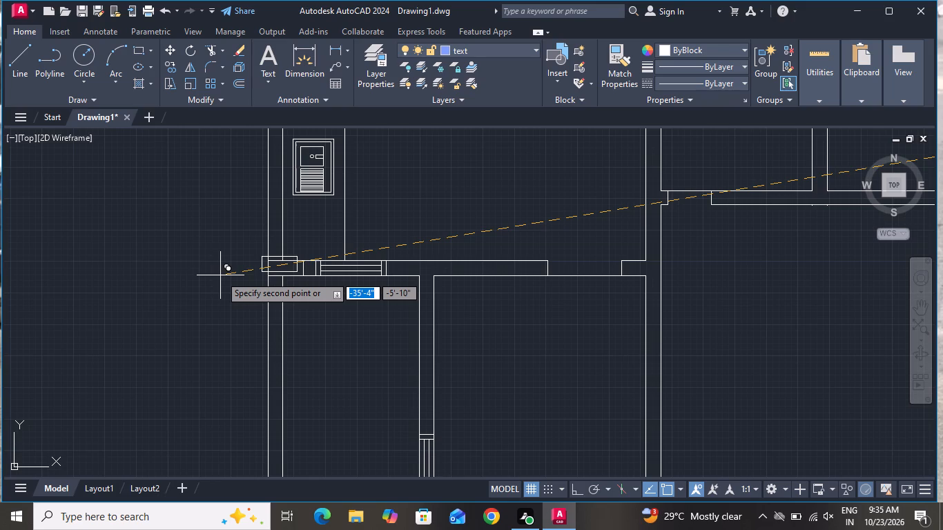
pyautogui.scroll(-1, 220, 275)
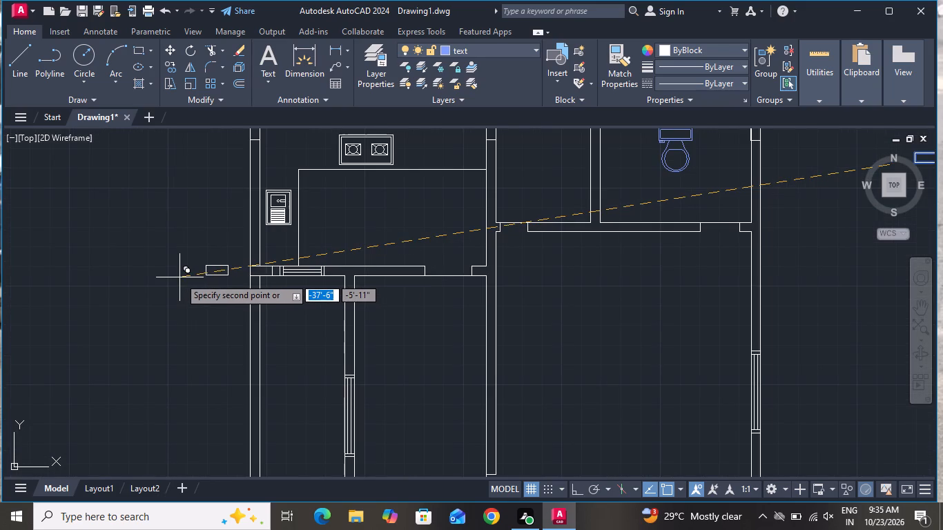
pyautogui.rightClick(179, 277)
pyautogui.click(205, 299)
# Hatch the three columns along the kitchen and bathroom's upper wall with a solid 0,0,0 black fill.
pyautogui.scroll(-3, 223, 375)
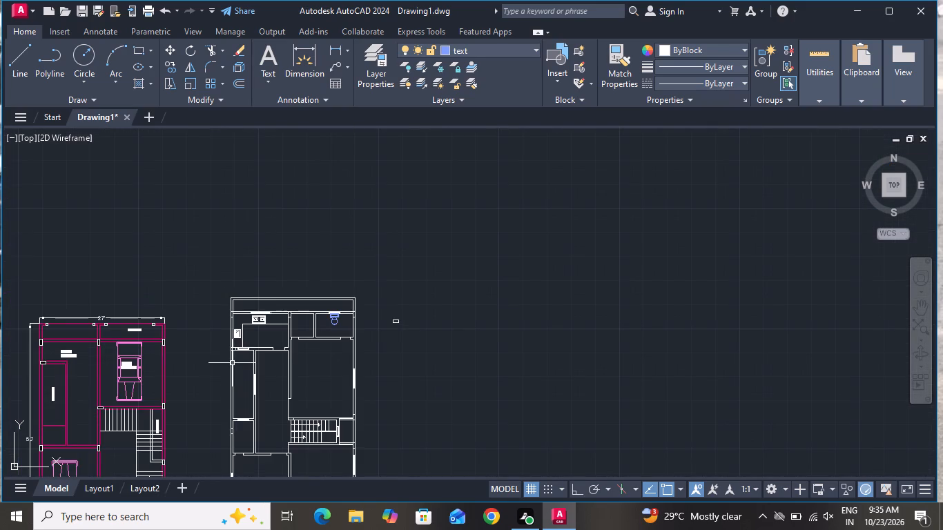
pyautogui.scroll(2, 242, 317)
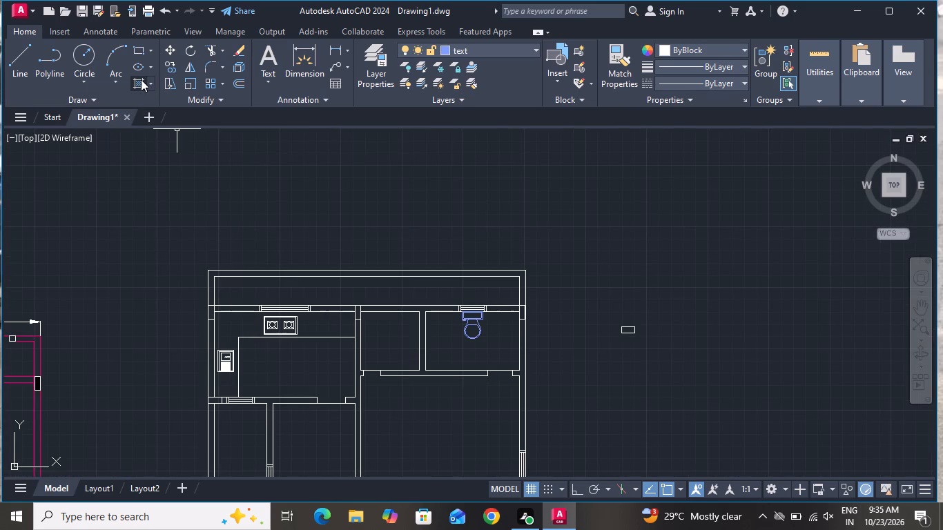
pyautogui.click(139, 81)
pyautogui.scroll(2, 177, 338)
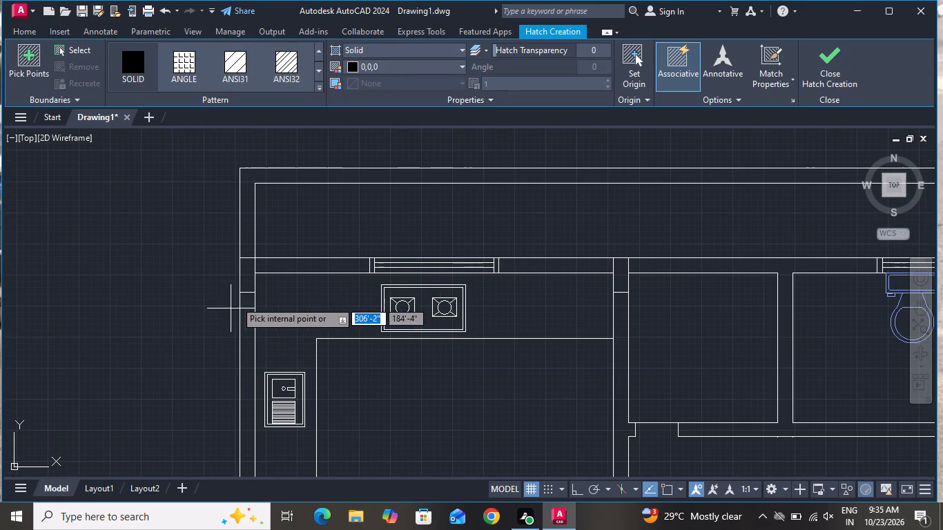
pyautogui.click(249, 275)
pyautogui.scroll(-2, 115, 300)
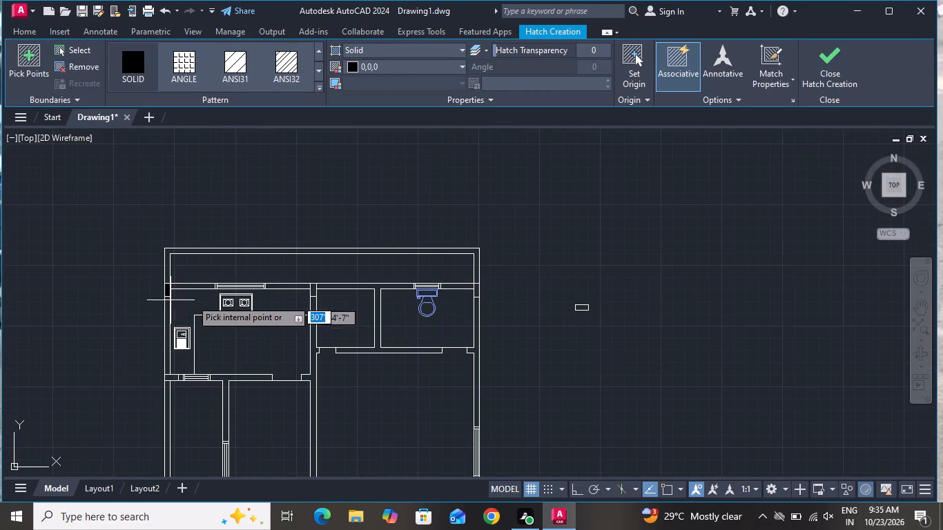
pyautogui.scroll(3, 309, 293)
pyautogui.click(318, 286)
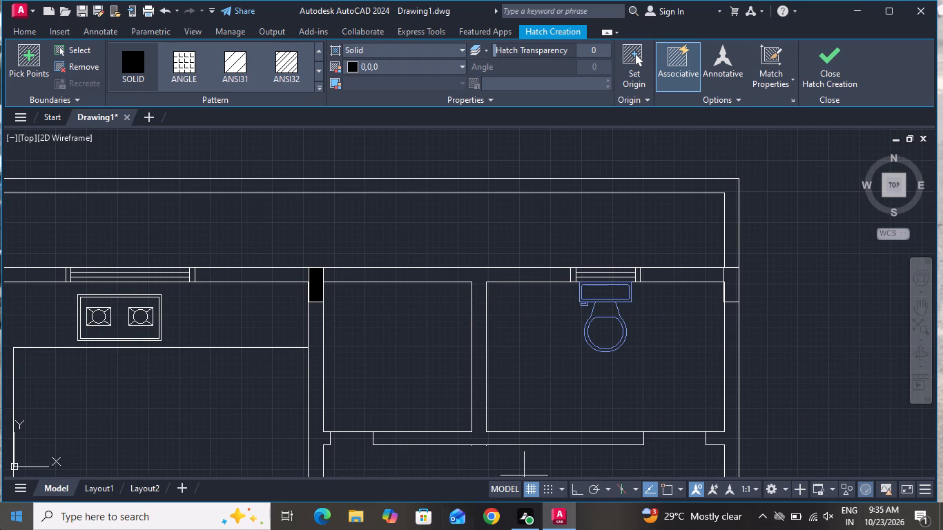
pyautogui.click(737, 281)
# Fill the left outer wall's horizontal column below the kitchen and its vertical column beside the small room with the solid black hatch.
pyautogui.scroll(-2, 737, 281)
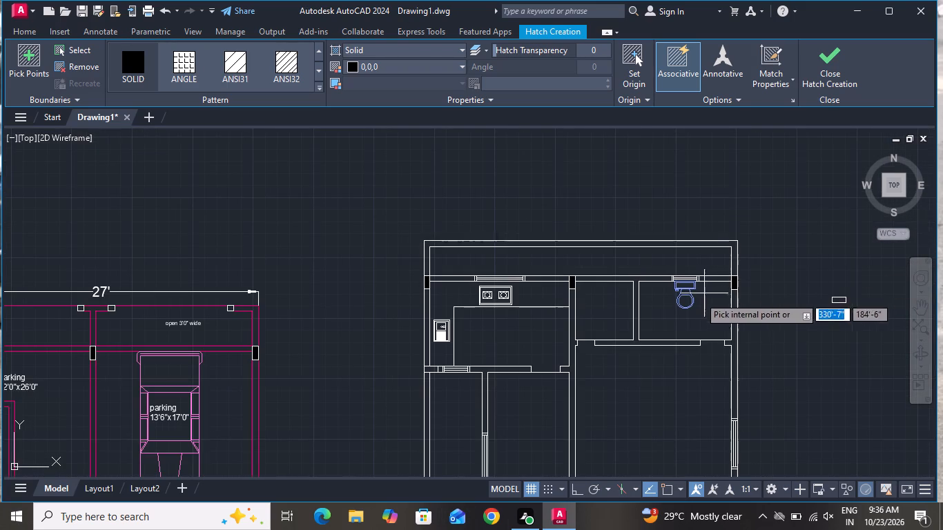
pyautogui.scroll(3, 420, 365)
pyautogui.click(440, 374)
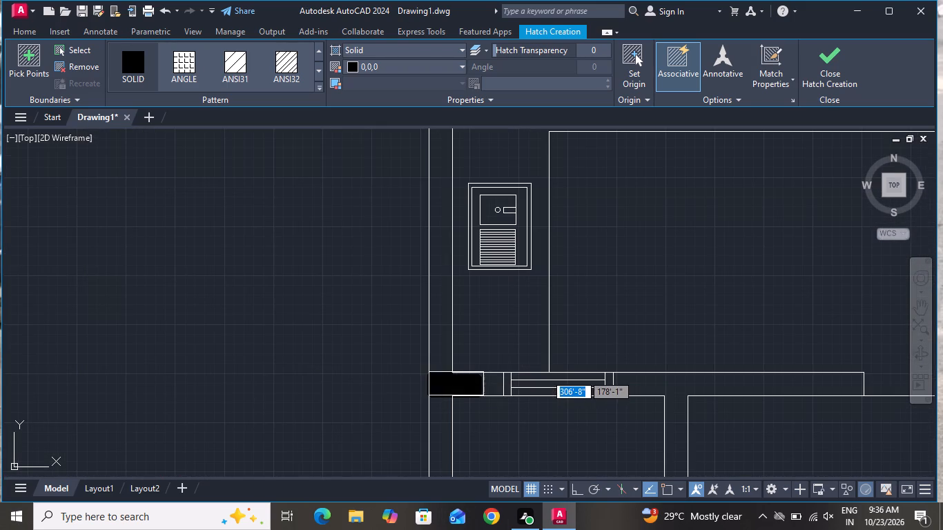
pyautogui.scroll(-4, 393, 289)
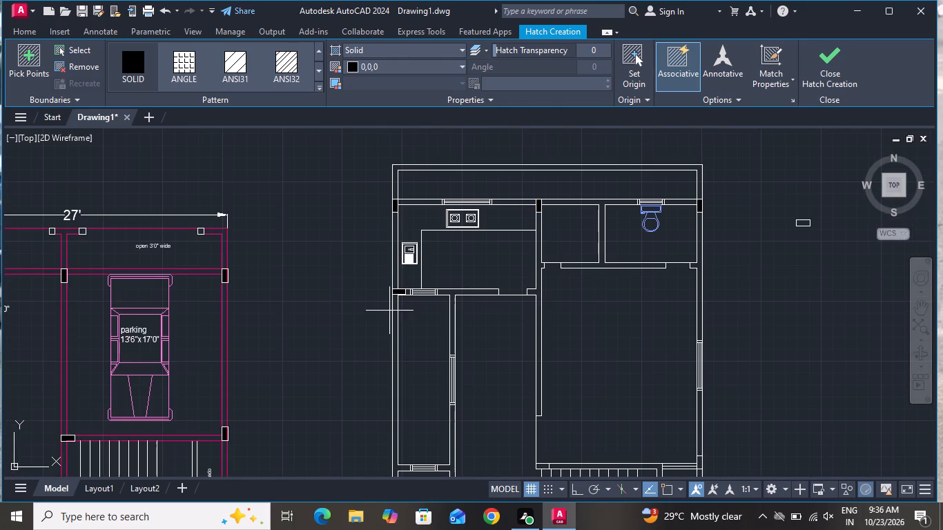
pyautogui.scroll(-1, 410, 331)
pyautogui.scroll(4, 402, 457)
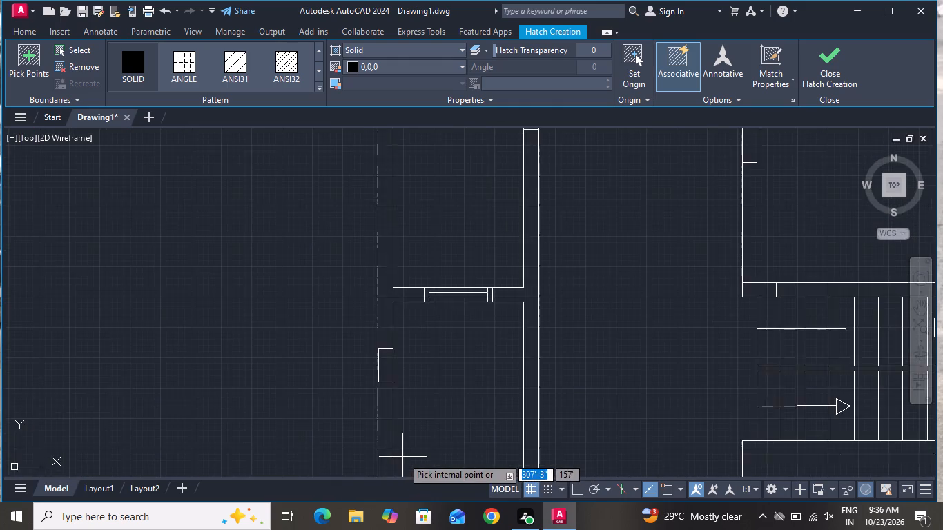
pyautogui.click(376, 322)
# Fill the three columns along the plan's lower cross wall, at both outer walls and the middle wall, with the solid black hatch.
pyautogui.scroll(-3, 347, 339)
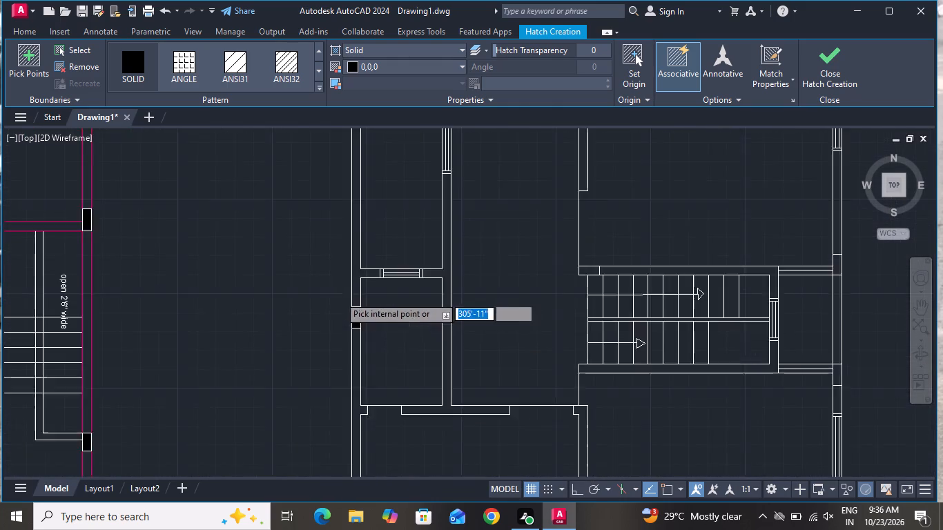
pyautogui.scroll(-1, 364, 371)
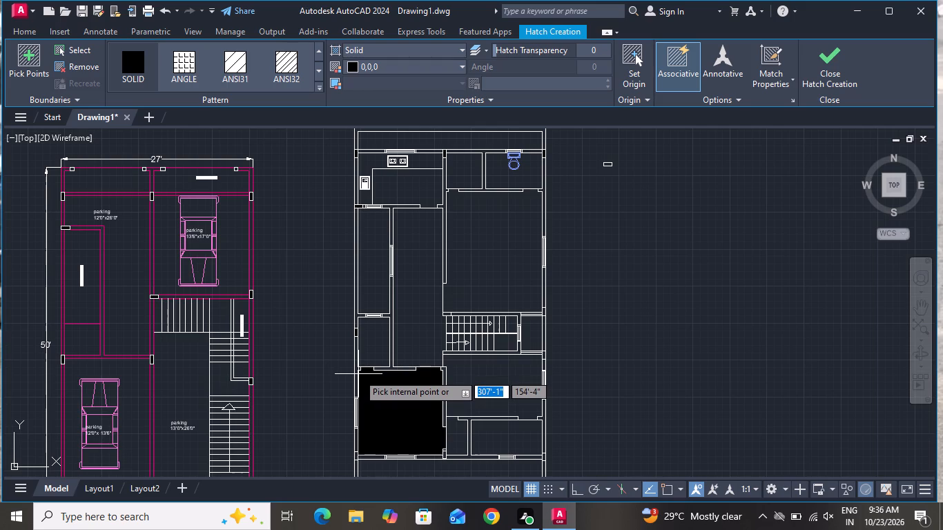
pyautogui.scroll(-3, 368, 366)
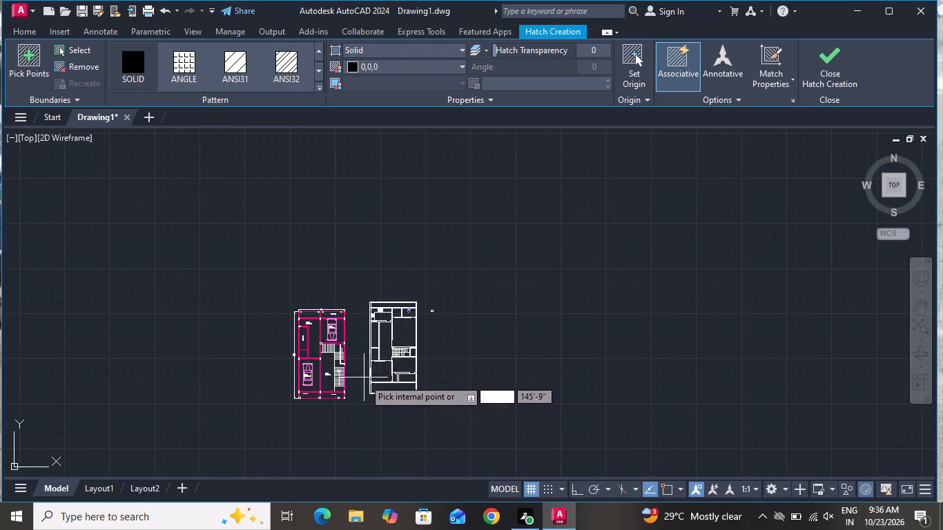
pyautogui.scroll(3, 370, 390)
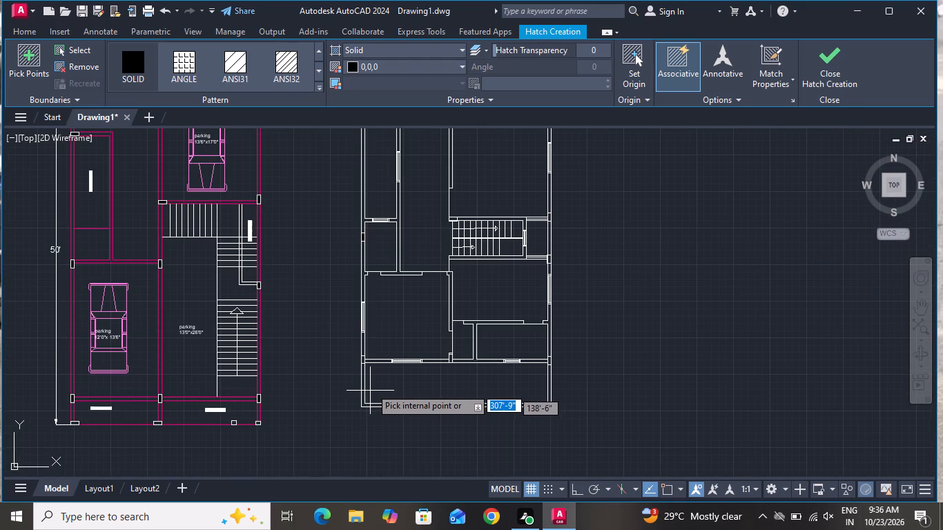
pyautogui.scroll(3, 358, 369)
pyautogui.click(378, 335)
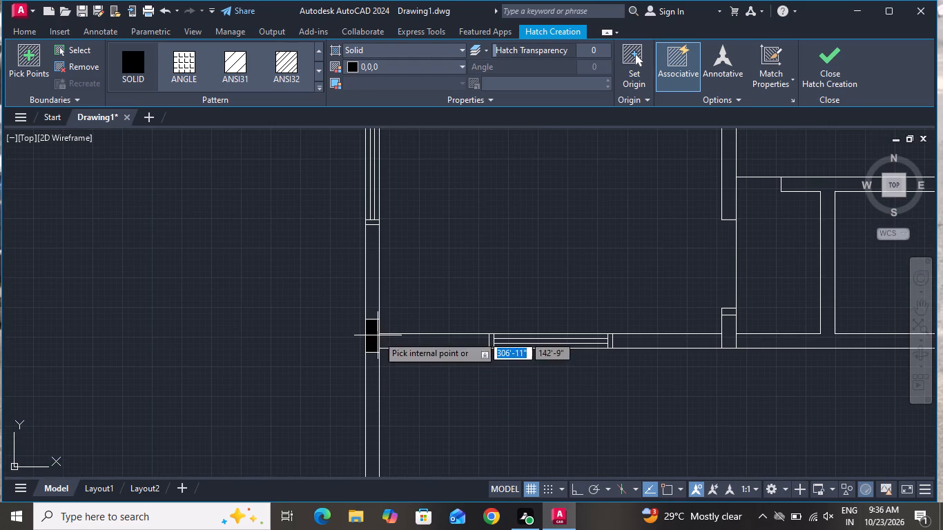
pyautogui.scroll(-2, 298, 320)
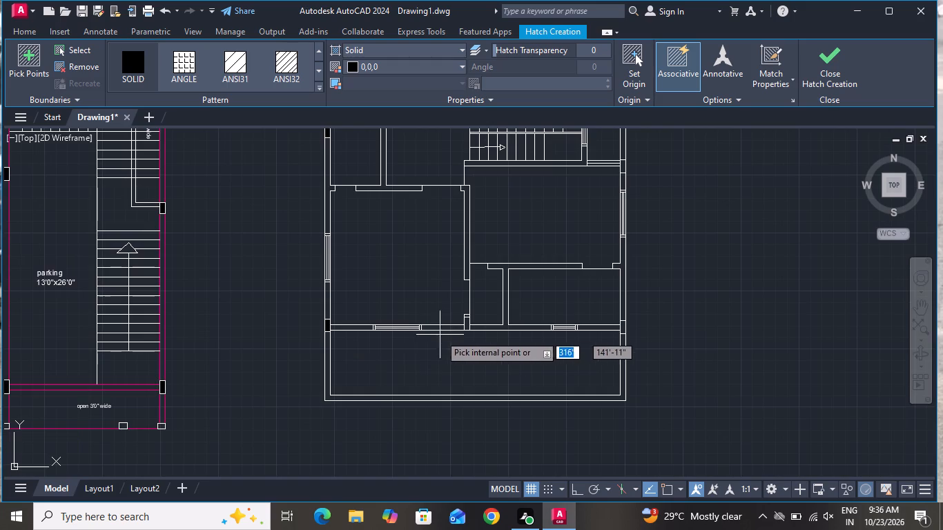
pyautogui.scroll(3, 469, 323)
pyautogui.click(447, 318)
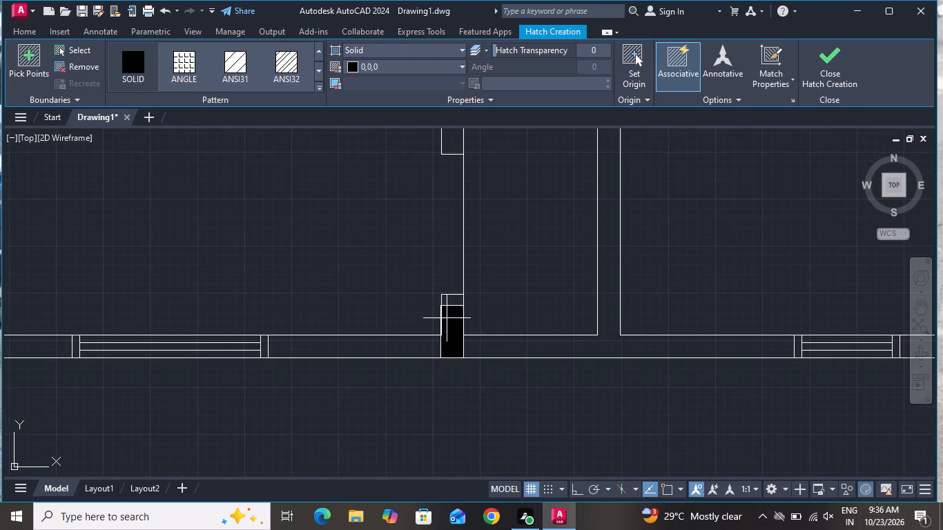
pyautogui.scroll(-4, 400, 357)
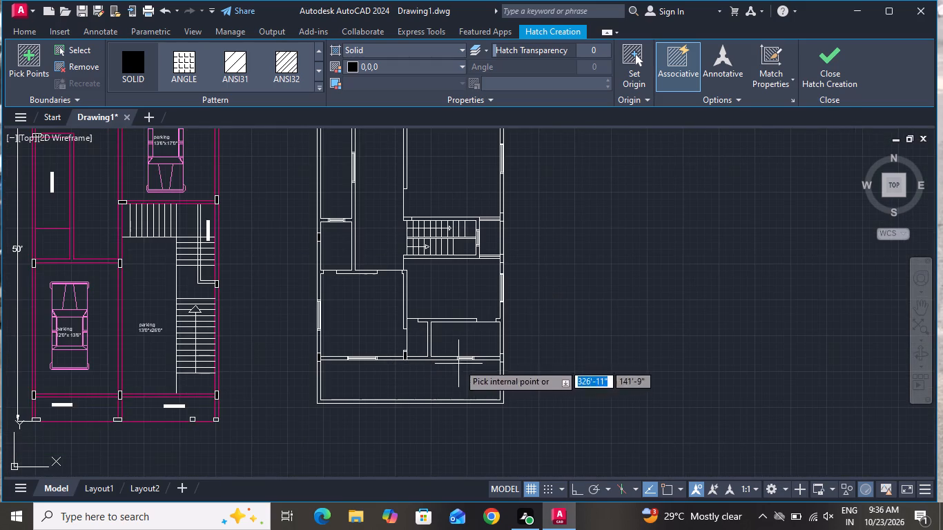
pyautogui.scroll(3, 505, 362)
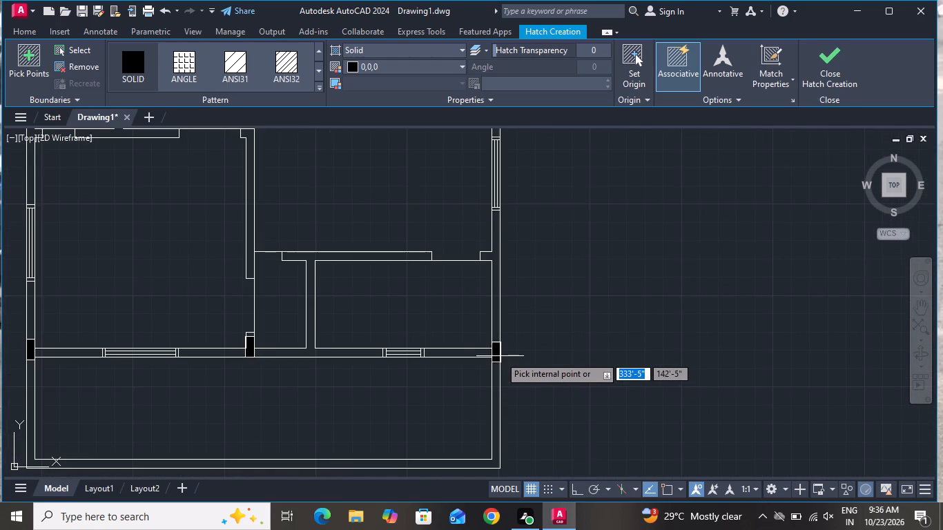
pyautogui.click(498, 353)
# Fill the right outer wall's column level with the staircase's upper wall with the solid black hatch.
pyautogui.scroll(-2, 525, 403)
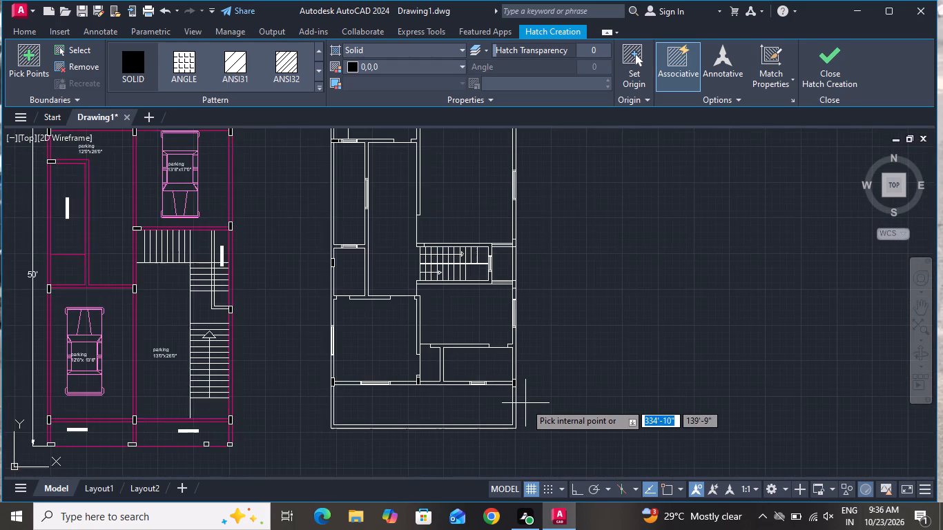
pyautogui.scroll(-1, 525, 403)
pyautogui.scroll(4, 518, 304)
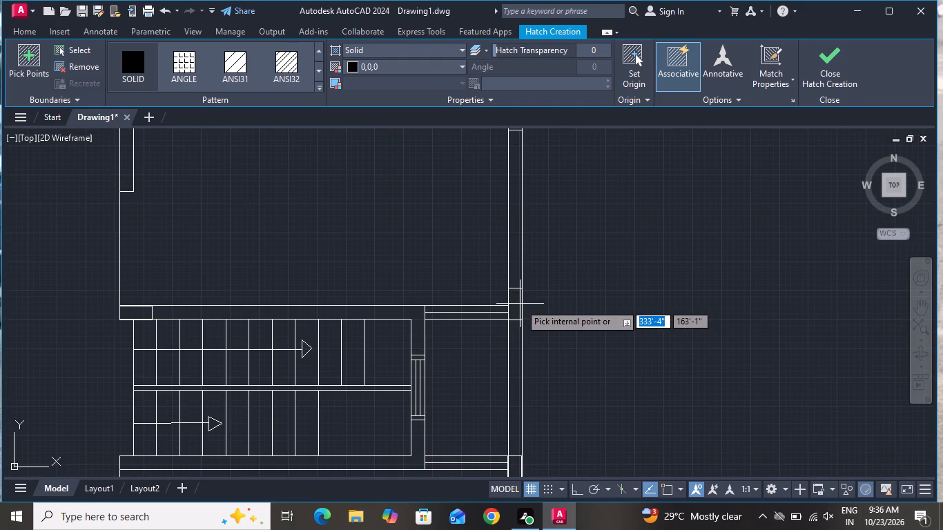
pyautogui.click(518, 304)
# Fill the right outer wall's column level with the staircase's lower wall and the column at the staircase's upper-left corner with solid black hatch.
pyautogui.scroll(-1, 541, 315)
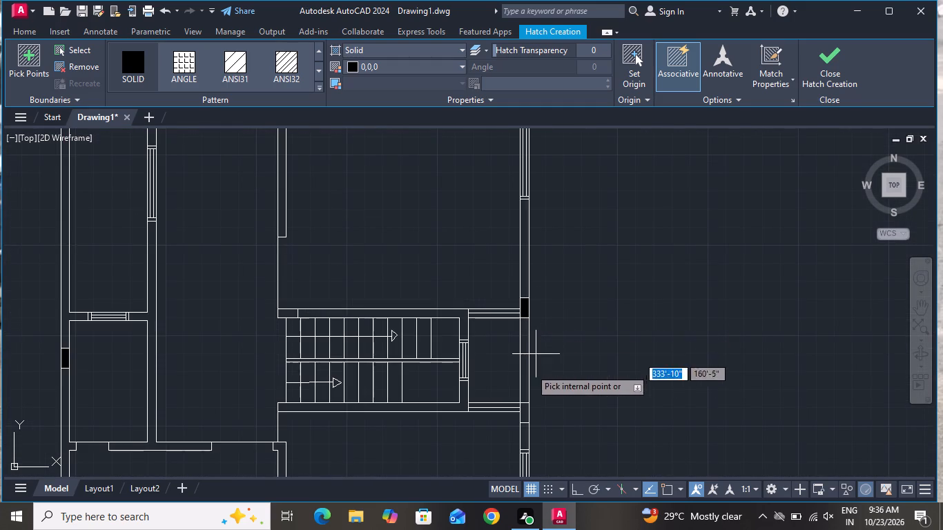
pyautogui.click(529, 413)
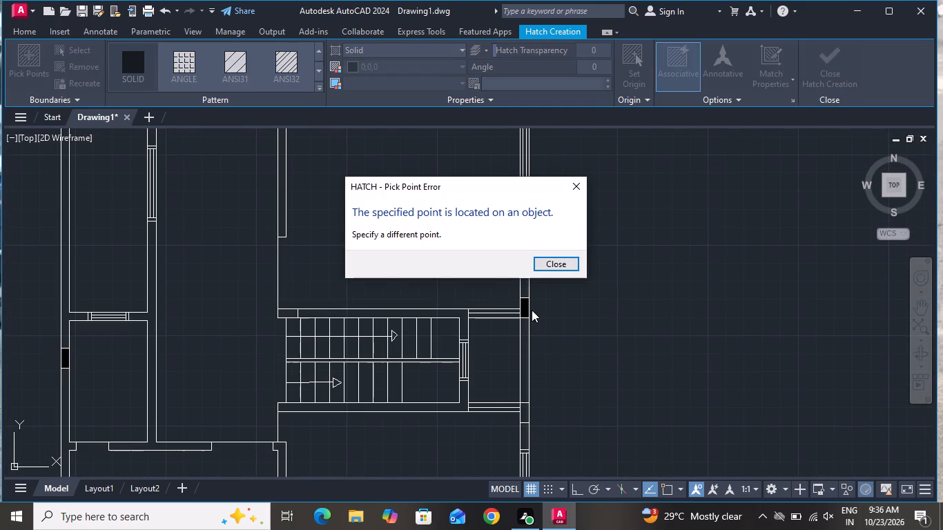
pyautogui.click(577, 185)
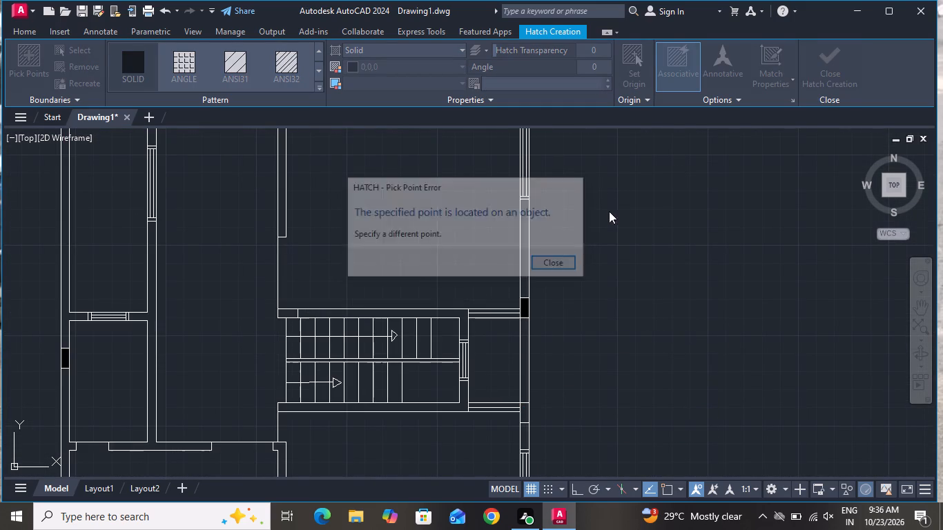
pyautogui.click(523, 406)
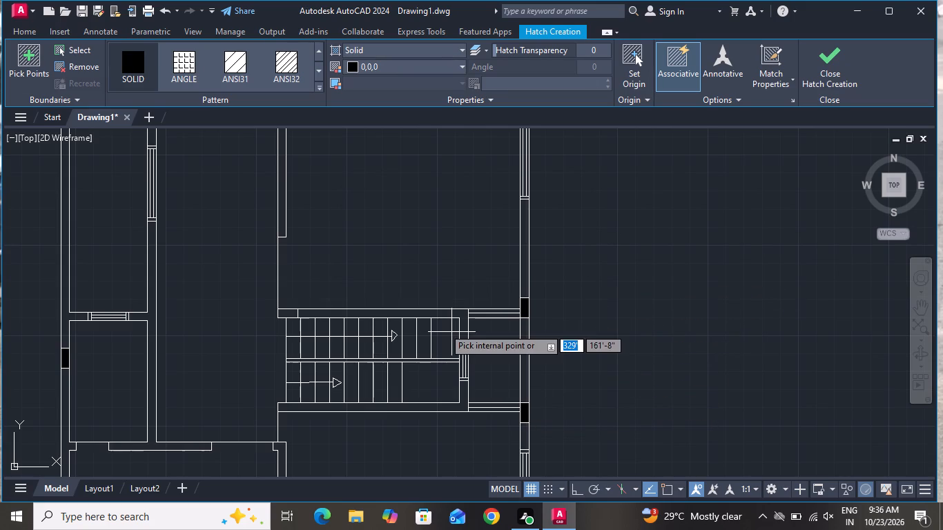
pyautogui.click(292, 316)
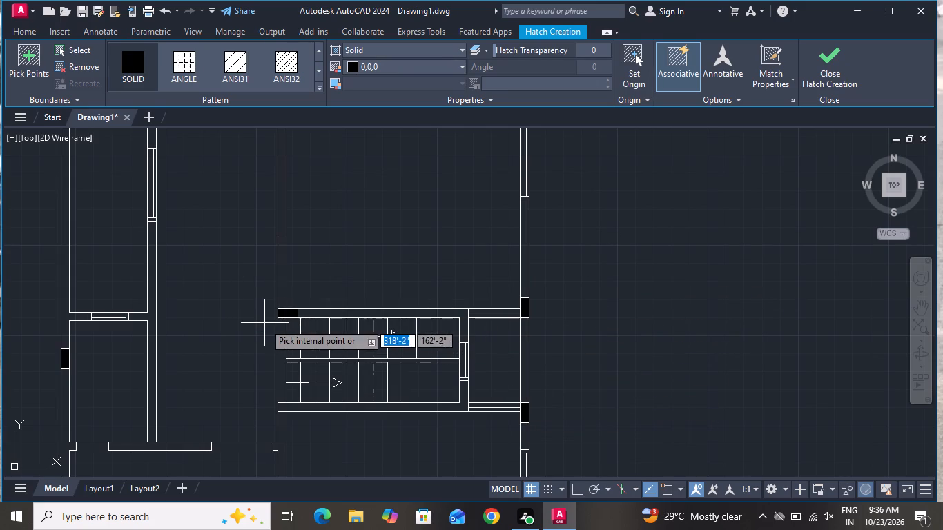
pyautogui.scroll(-2, 256, 328)
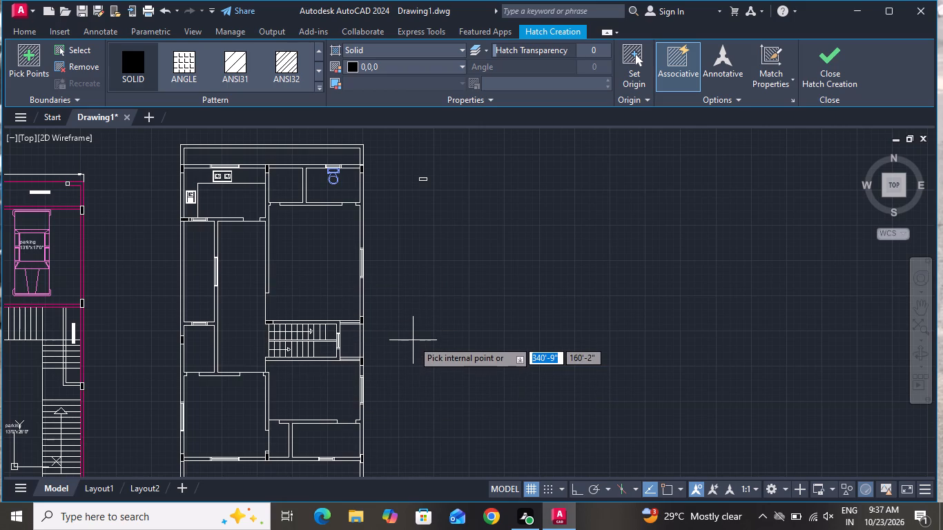
pyautogui.scroll(-1, 414, 340)
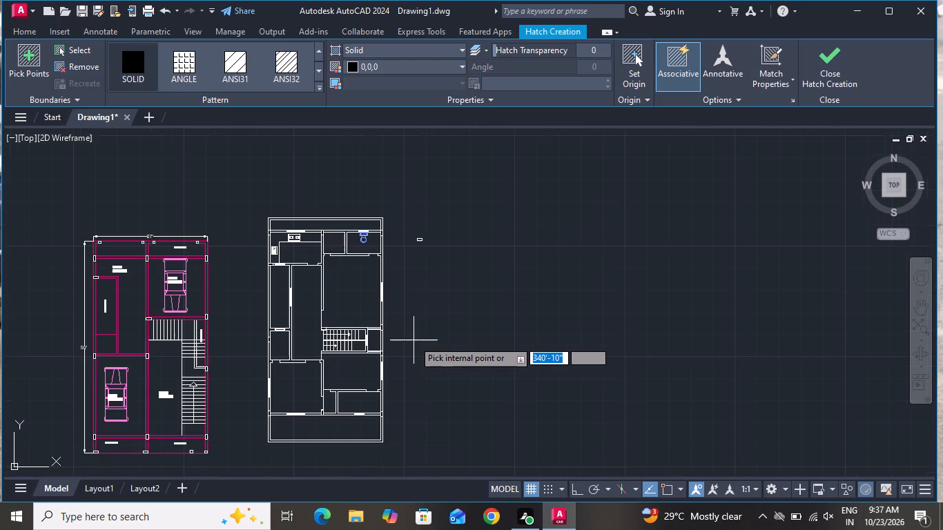
pyautogui.scroll(1, 425, 395)
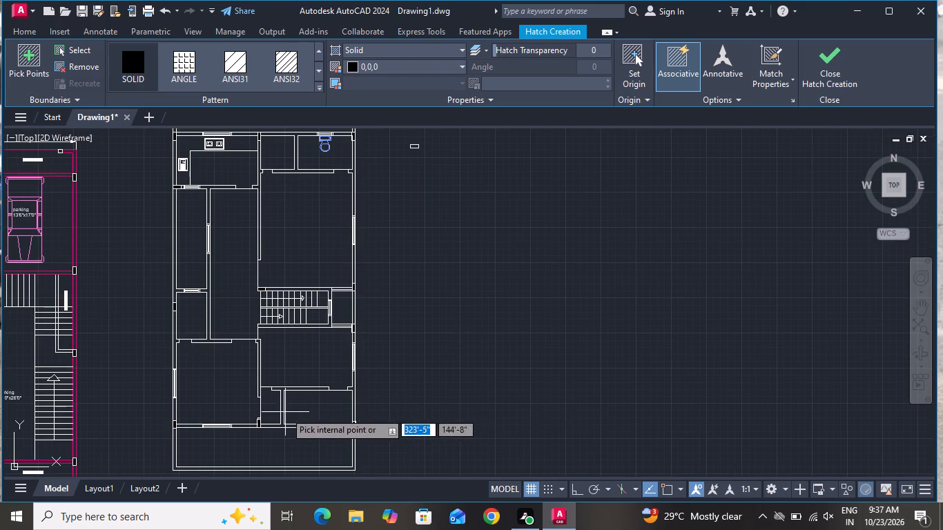
pyautogui.scroll(1, 294, 422)
pyautogui.scroll(-2, 448, 415)
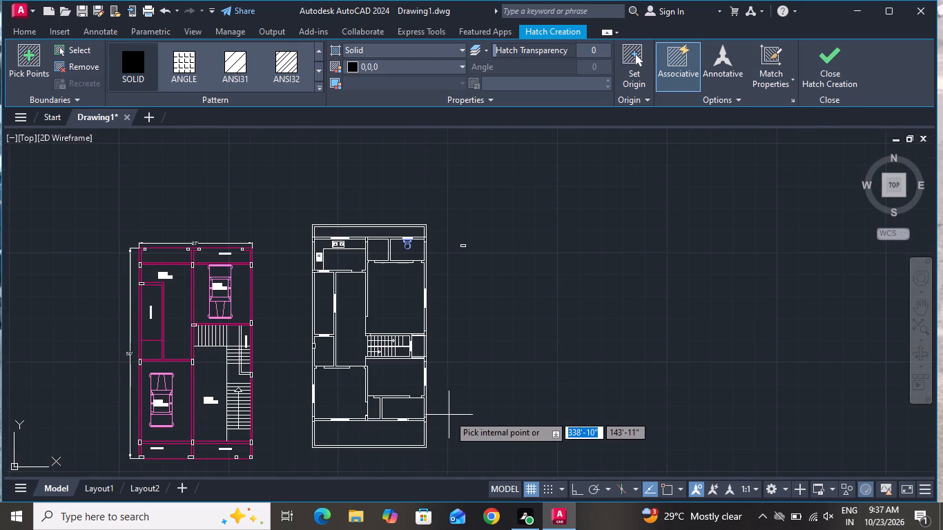
pyautogui.scroll(2, 404, 173)
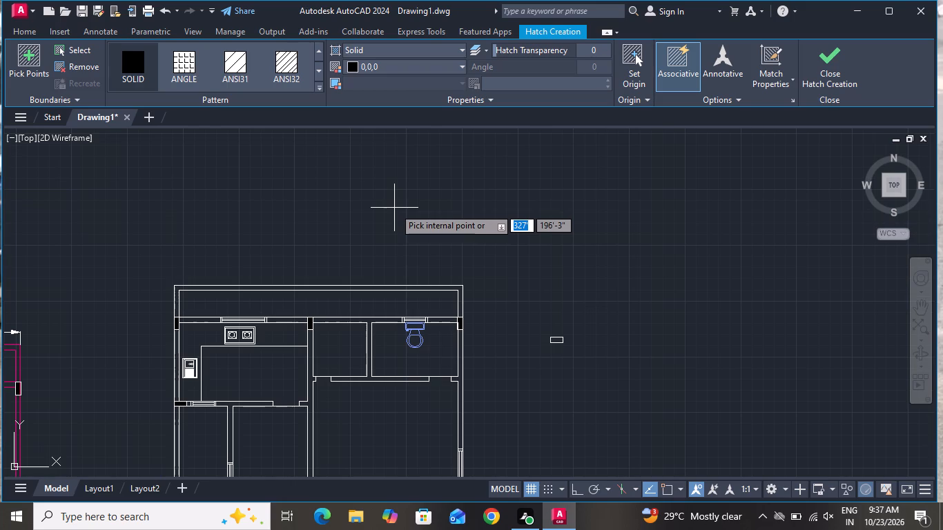
pyautogui.rightClick(394, 208)
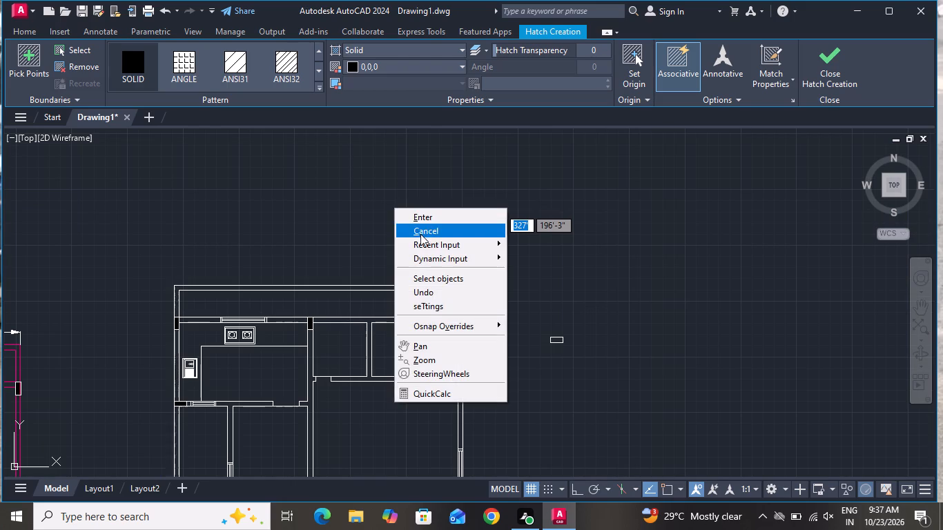
pyautogui.click(420, 234)
pyautogui.scroll(-3, 416, 219)
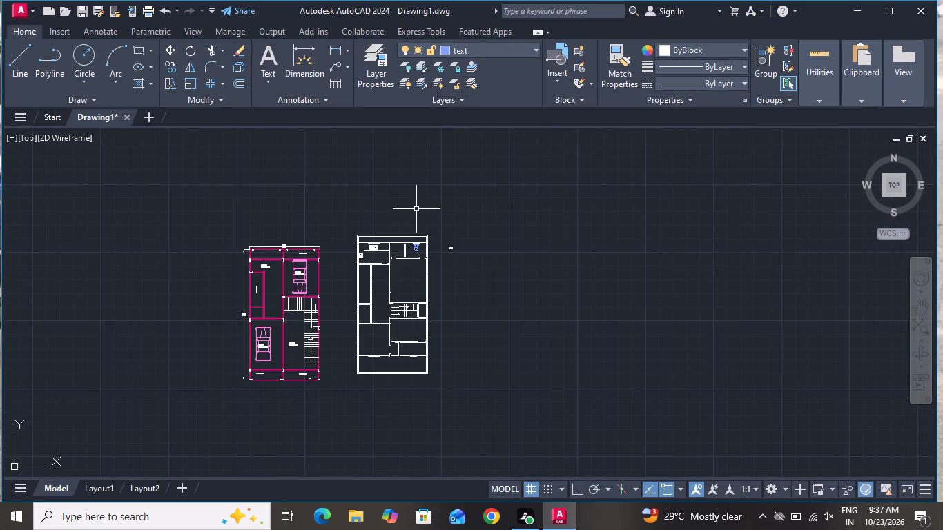
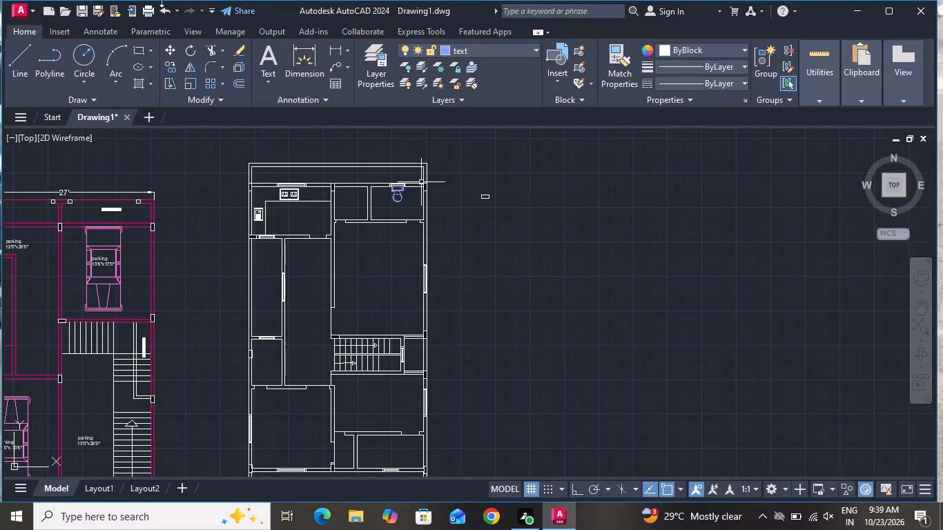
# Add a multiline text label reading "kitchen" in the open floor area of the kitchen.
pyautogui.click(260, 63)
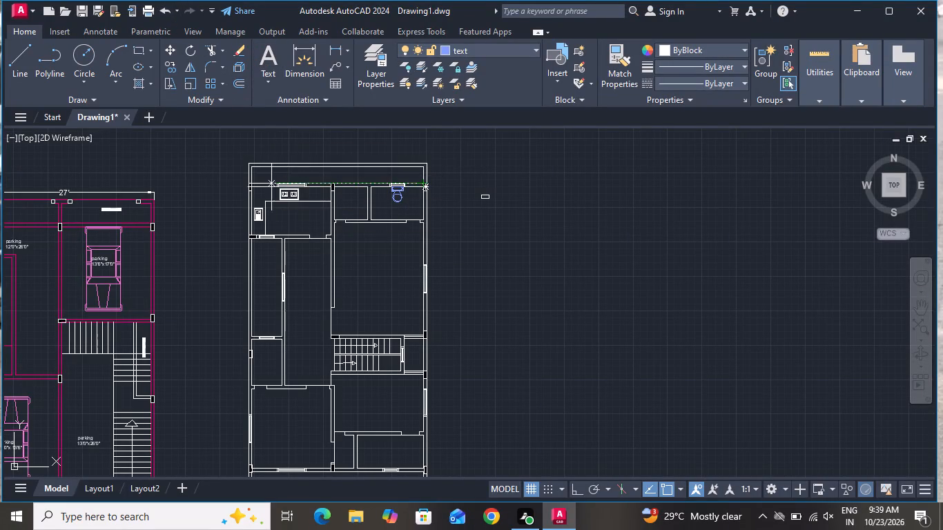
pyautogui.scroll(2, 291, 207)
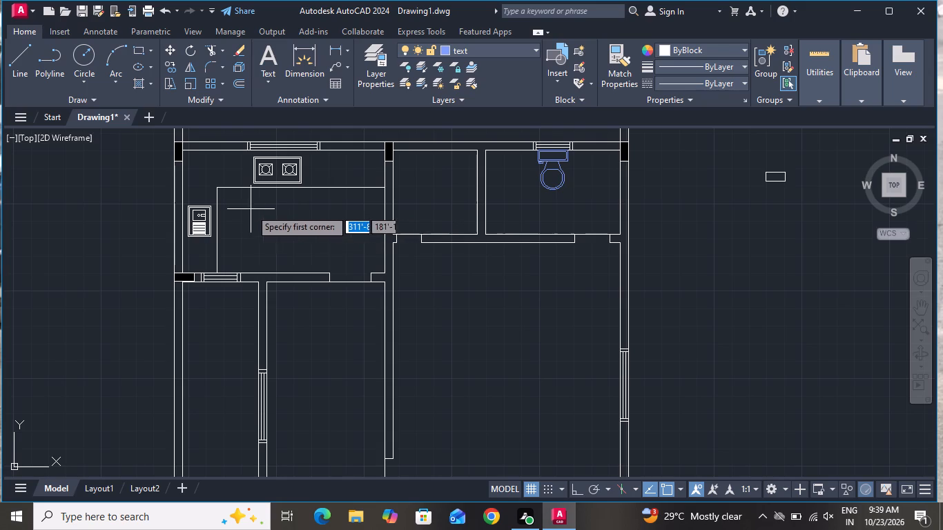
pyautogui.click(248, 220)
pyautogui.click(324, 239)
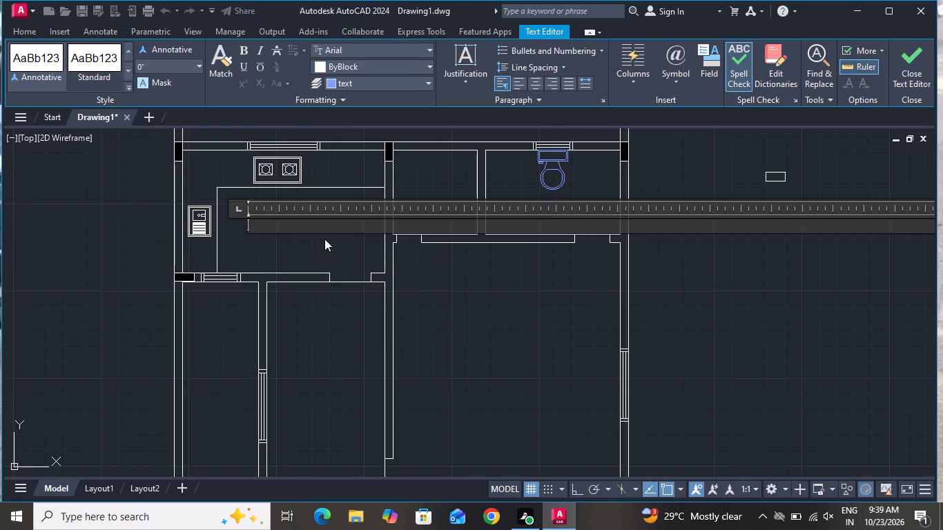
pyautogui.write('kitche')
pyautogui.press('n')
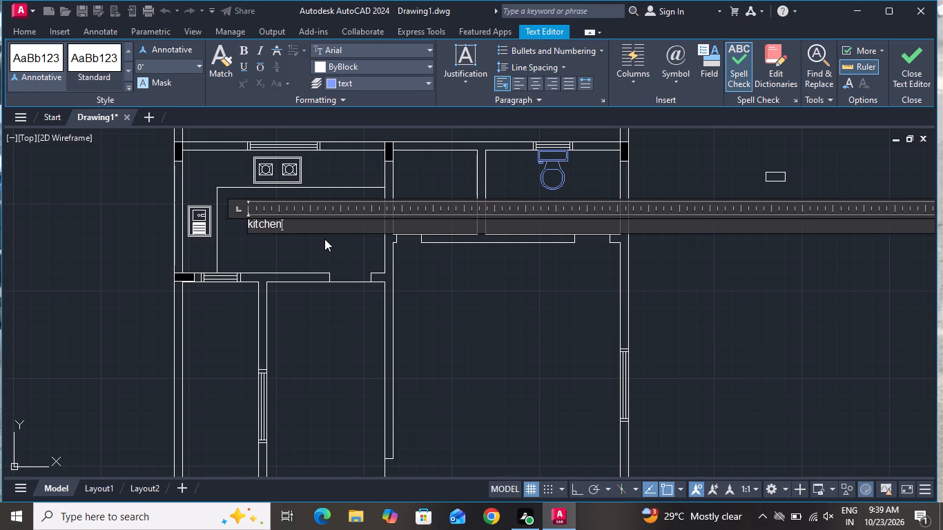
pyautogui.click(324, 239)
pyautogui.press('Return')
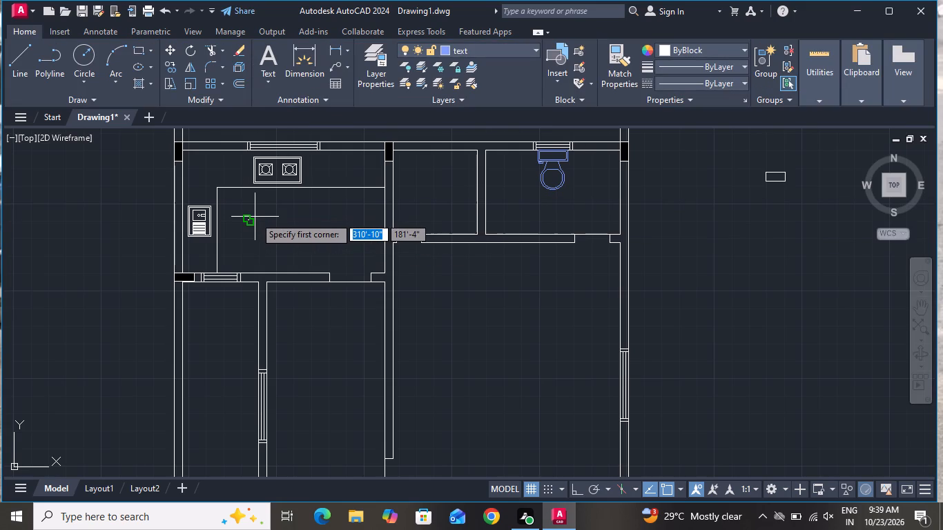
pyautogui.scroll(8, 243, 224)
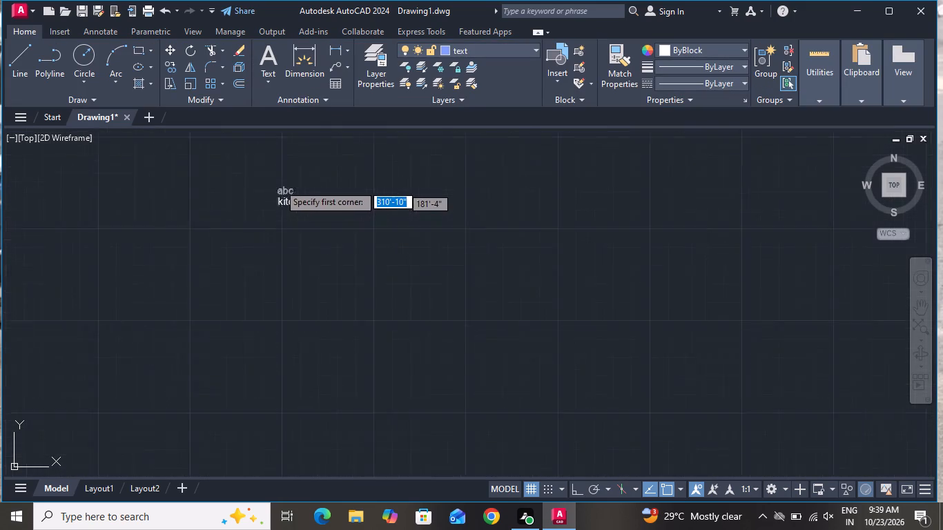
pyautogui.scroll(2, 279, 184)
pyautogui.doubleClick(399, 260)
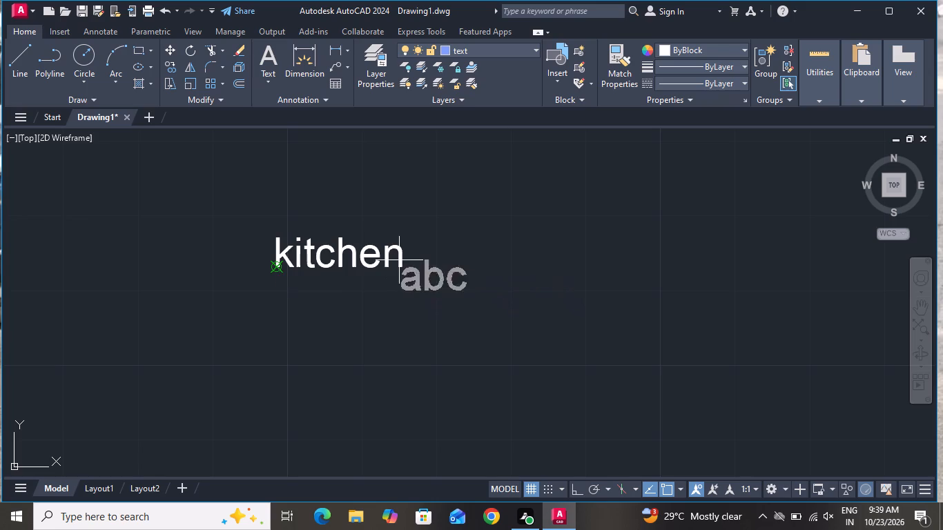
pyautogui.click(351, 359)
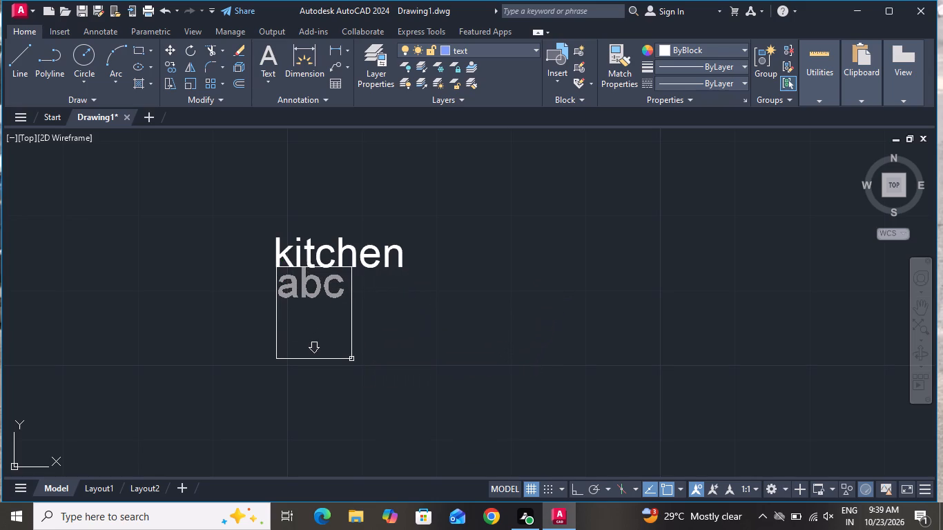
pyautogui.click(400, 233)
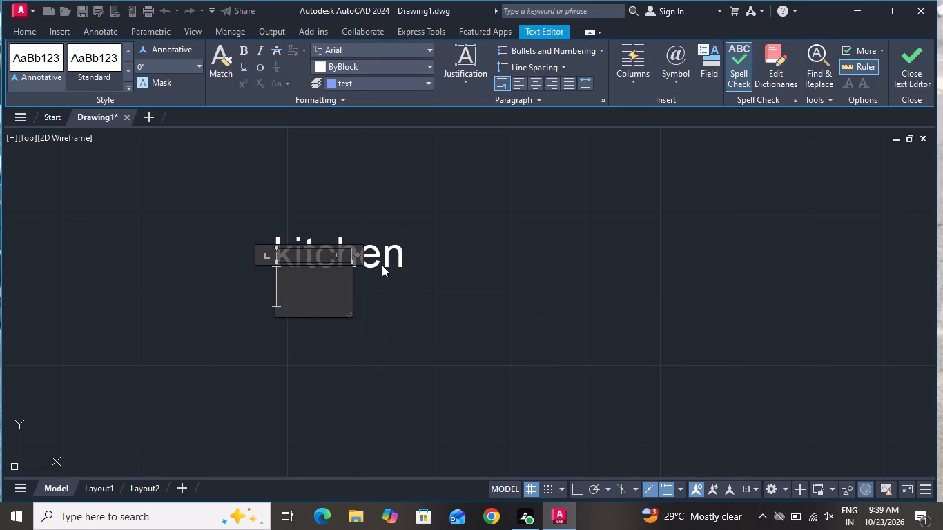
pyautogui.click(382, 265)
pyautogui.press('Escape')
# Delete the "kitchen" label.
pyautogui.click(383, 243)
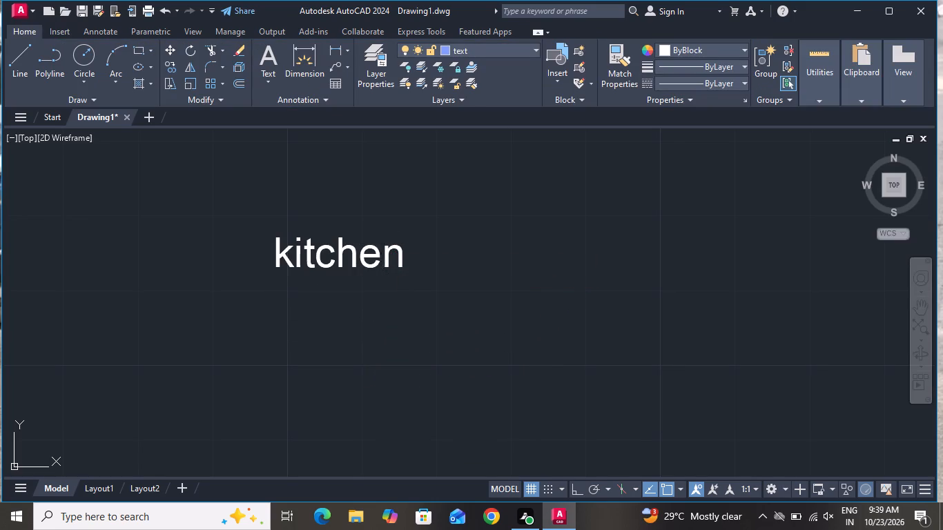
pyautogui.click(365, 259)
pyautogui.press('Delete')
# Add a two-line multiline text label in the middle of the kitchen reading "kitchen" and 12'0"x7'4".
pyautogui.scroll(-3, 365, 260)
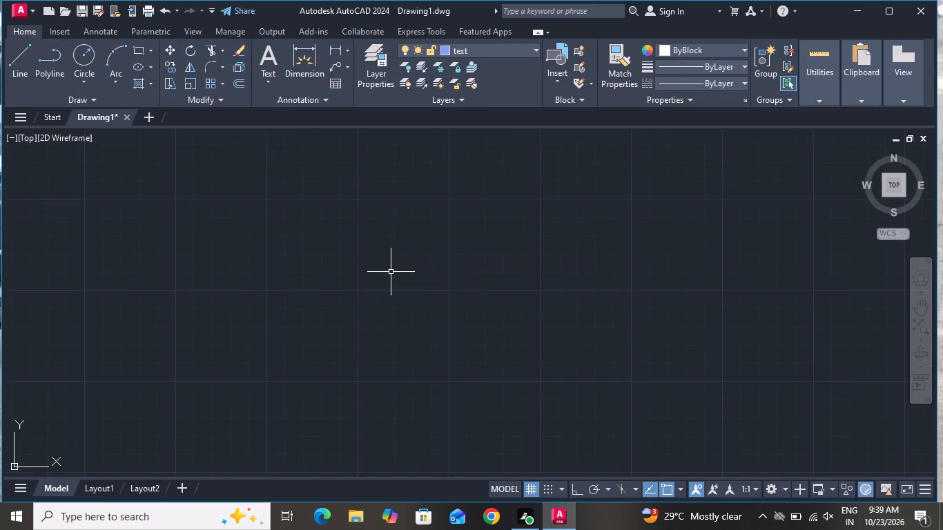
pyautogui.scroll(-5, 391, 272)
pyautogui.click(276, 85)
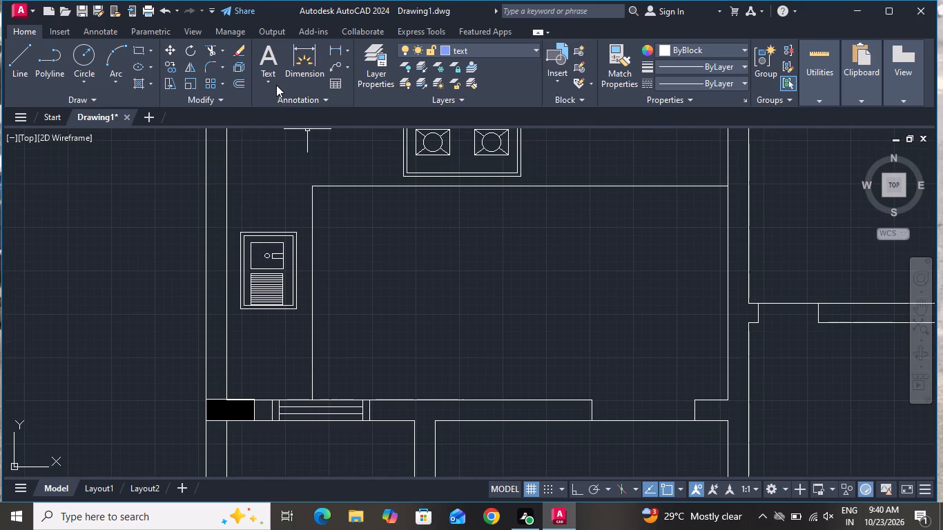
pyautogui.click(283, 105)
pyautogui.click(400, 275)
pyautogui.click(583, 312)
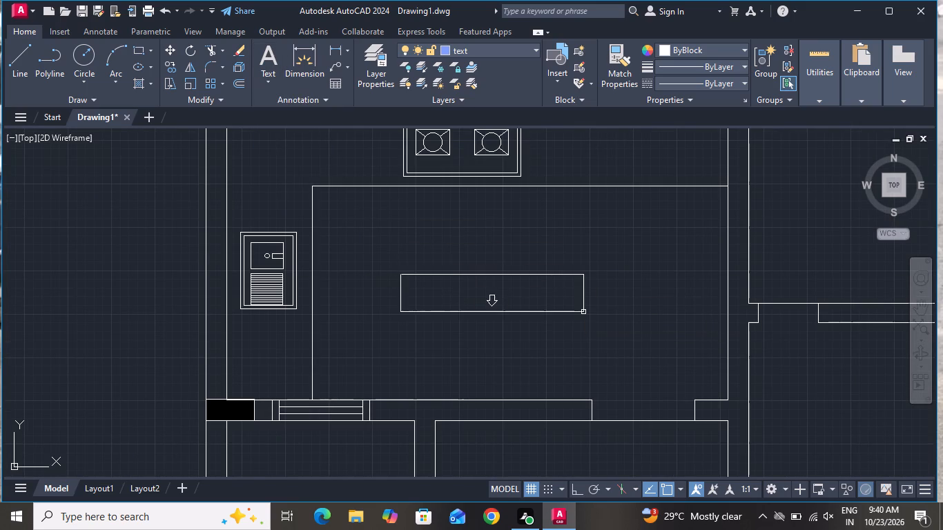
pyautogui.press('k')
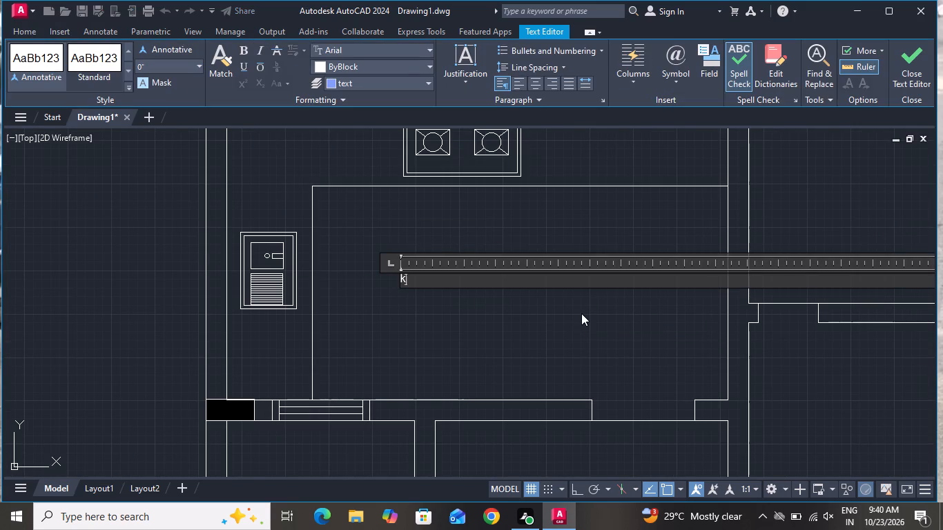
pyautogui.write('itchen')
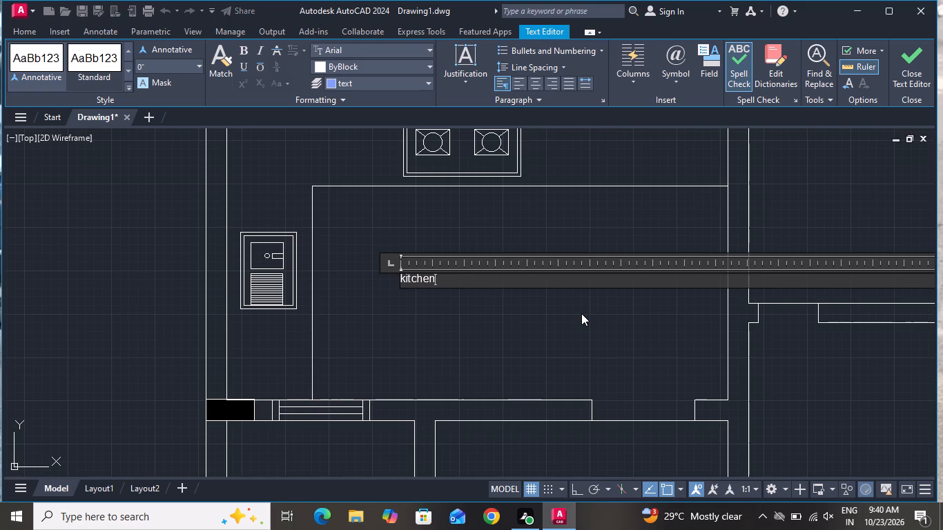
pyautogui.press('Return')
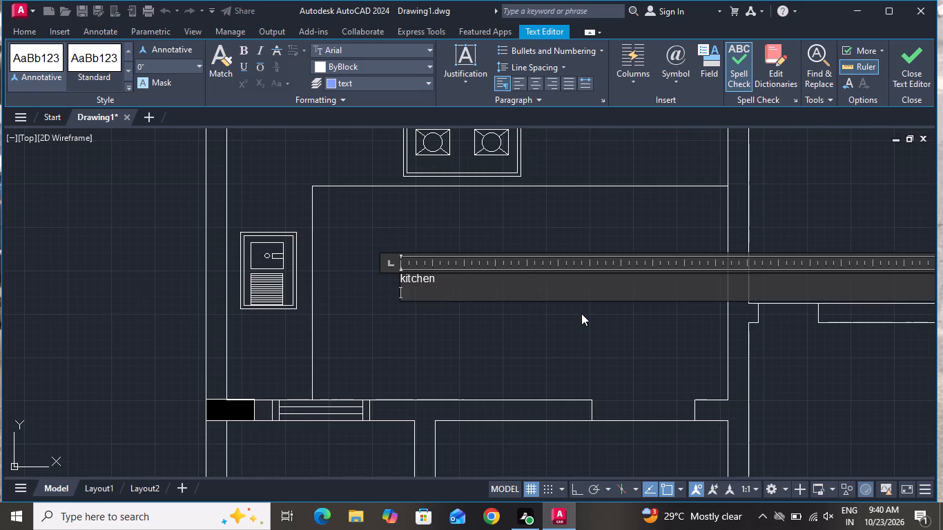
pyautogui.write('12')
pyautogui.press("'")
pyautogui.press('0')
pyautogui.write('"x')
pyautogui.write("7'")
pyautogui.press('4')
pyautogui.hotkey('shift', '"')
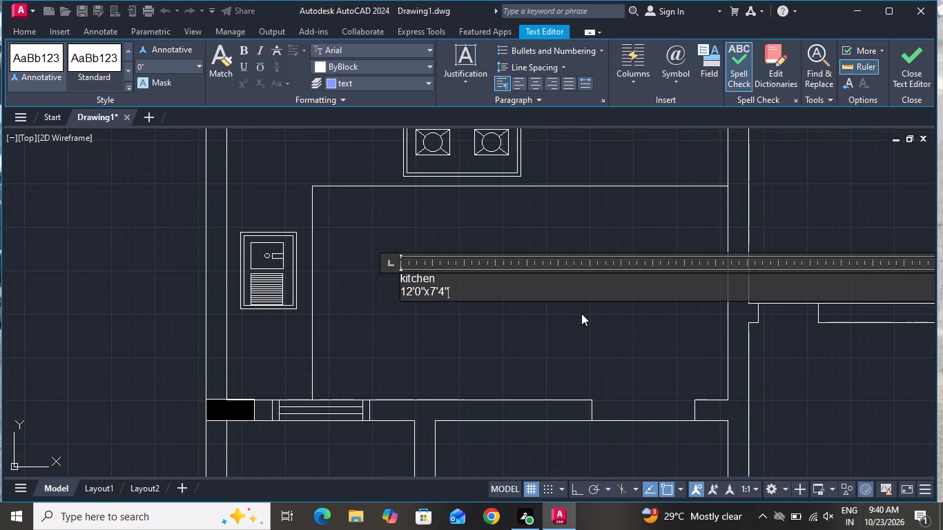
pyautogui.click(485, 339)
# Set the kitchen label's text height to 7".
pyautogui.click(418, 270)
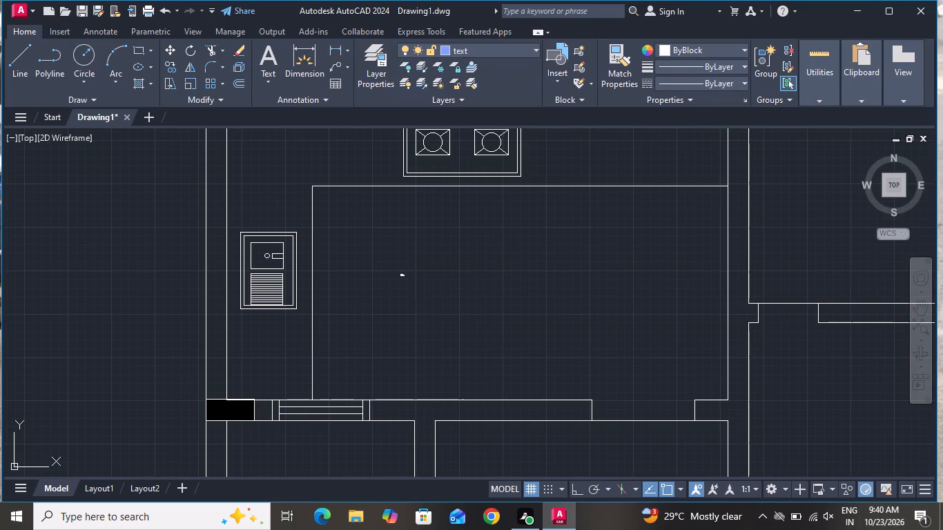
pyautogui.click(391, 289)
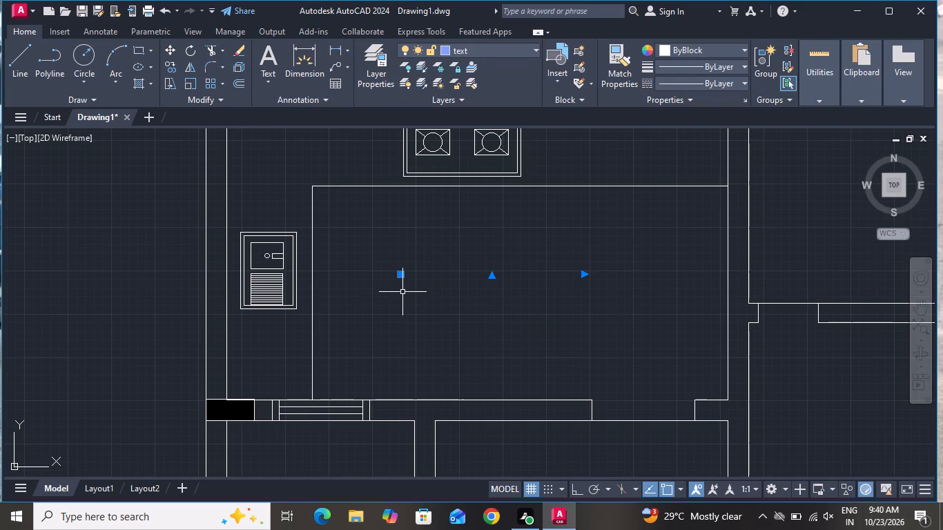
pyautogui.rightClick(402, 292)
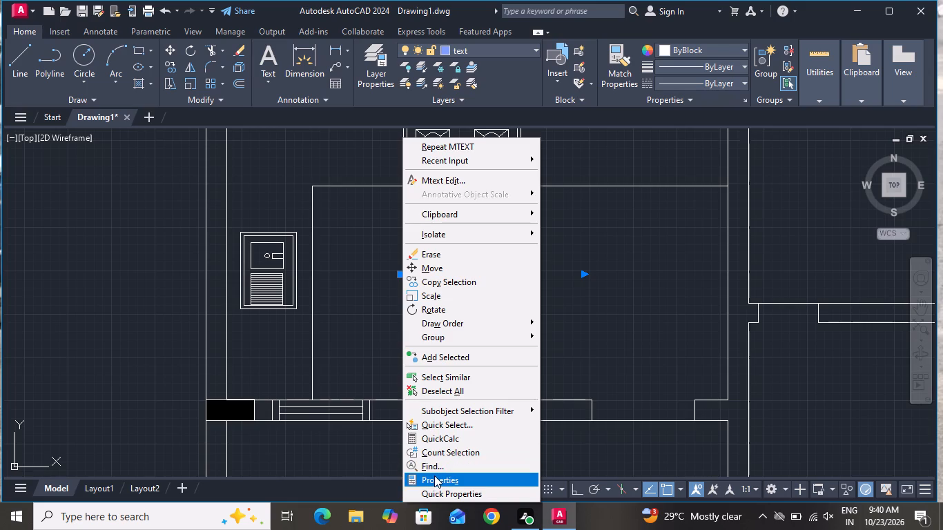
pyautogui.click(434, 475)
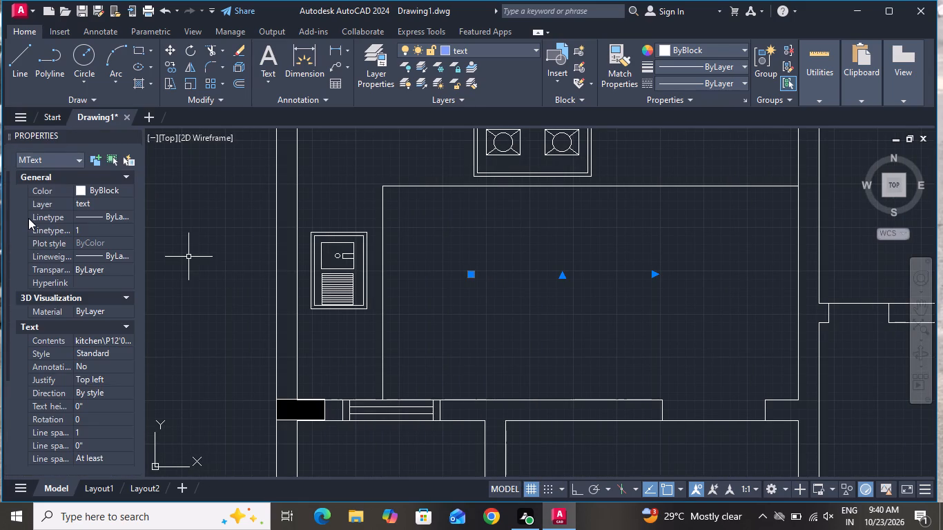
pyautogui.scroll(-2, 43, 289)
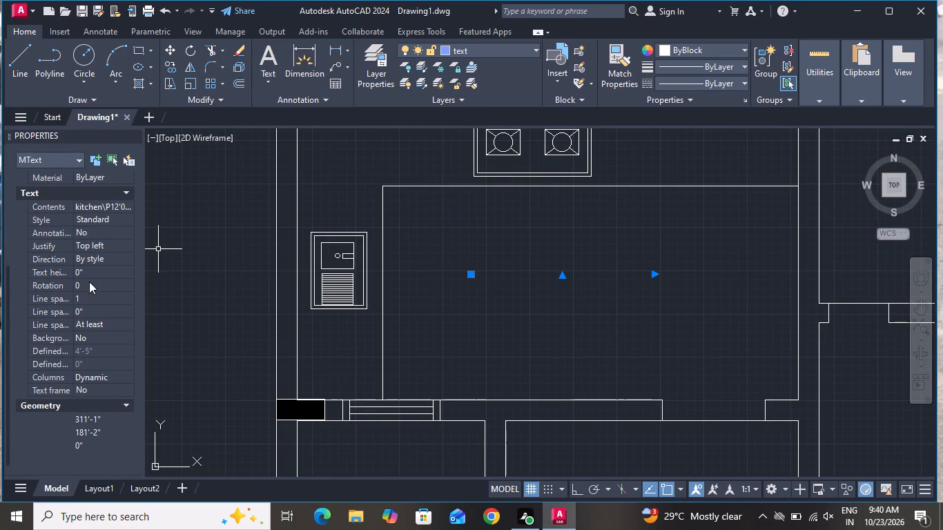
pyautogui.click(89, 271)
pyautogui.click(89, 271)
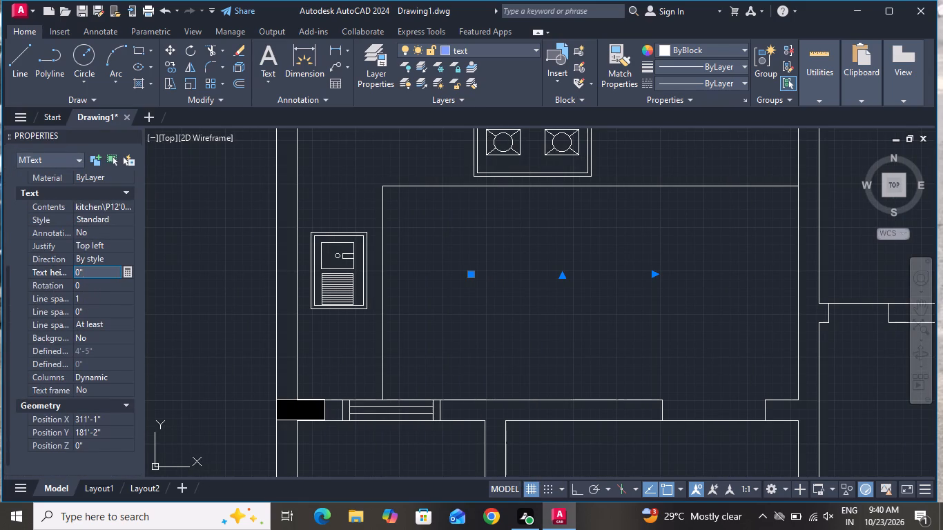
pyautogui.press('BackSpace')
pyautogui.press('BackSpace')
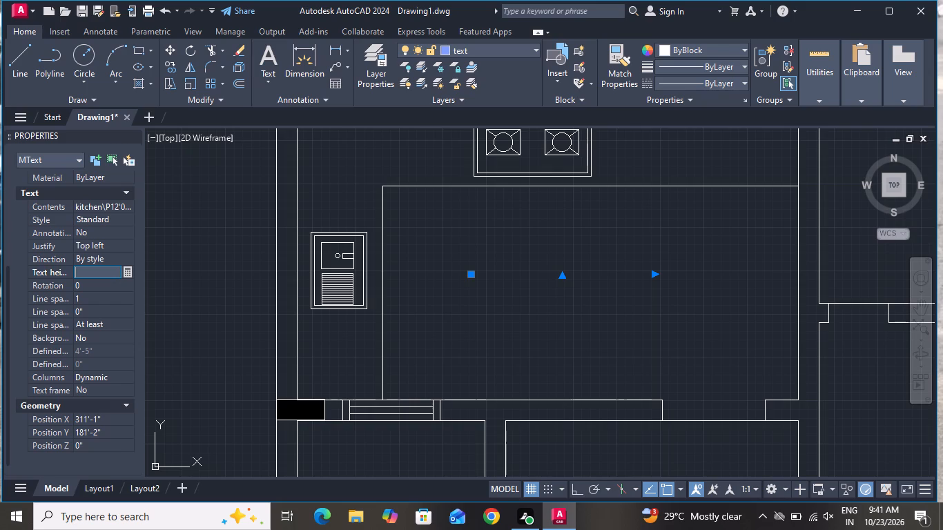
pyautogui.press('7')
pyautogui.hotkey('shift', '"')
pyautogui.click(135, 135)
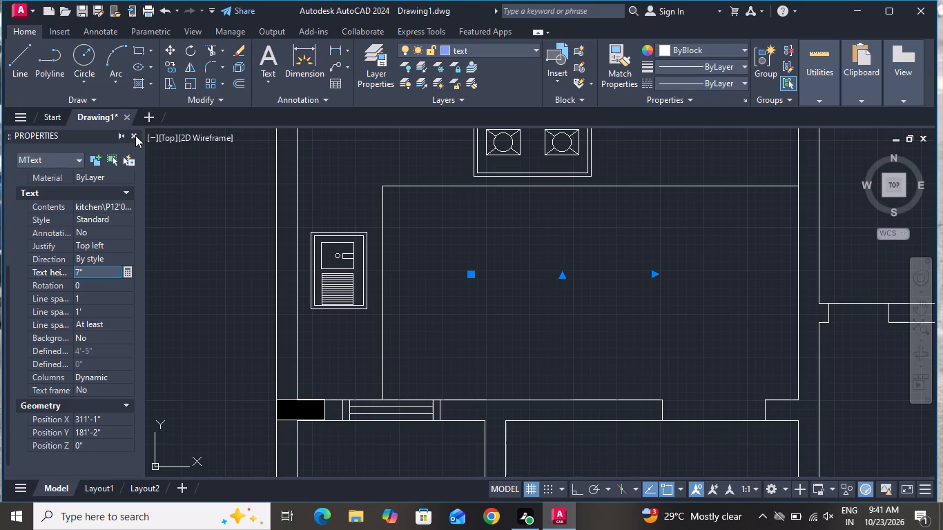
pyautogui.click(135, 135)
# Copy the kitchen label into the small room beside the kitchen, the toilet room and the large room below them.
pyautogui.scroll(-1, 253, 259)
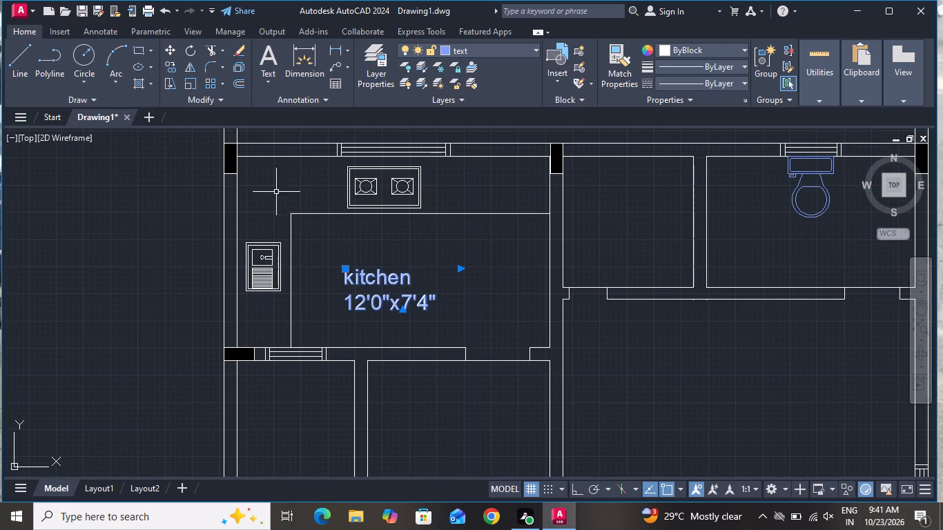
pyautogui.click(166, 68)
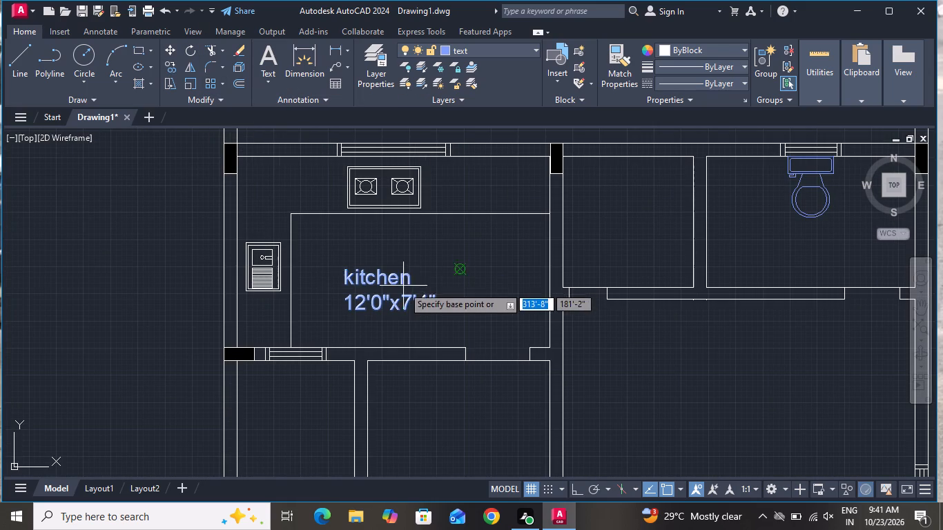
pyautogui.click(400, 289)
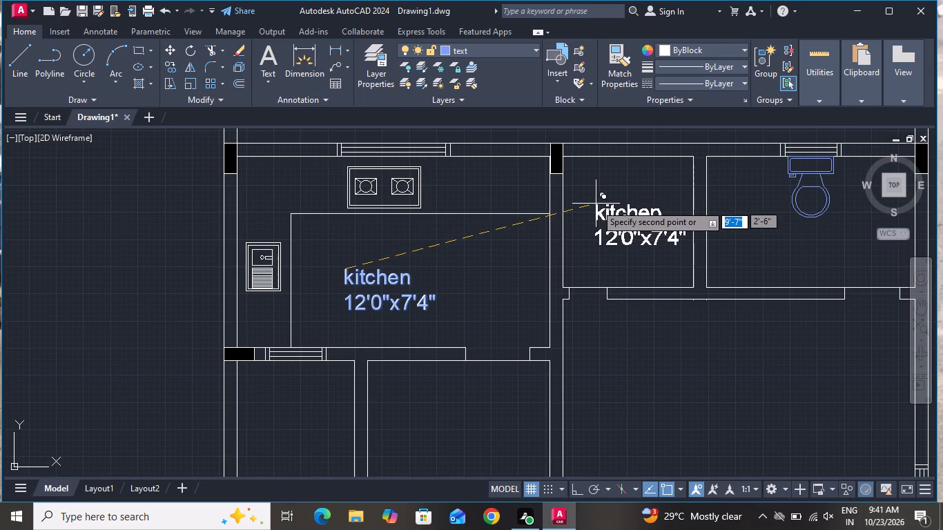
pyautogui.click(595, 204)
pyautogui.scroll(-2, 459, 225)
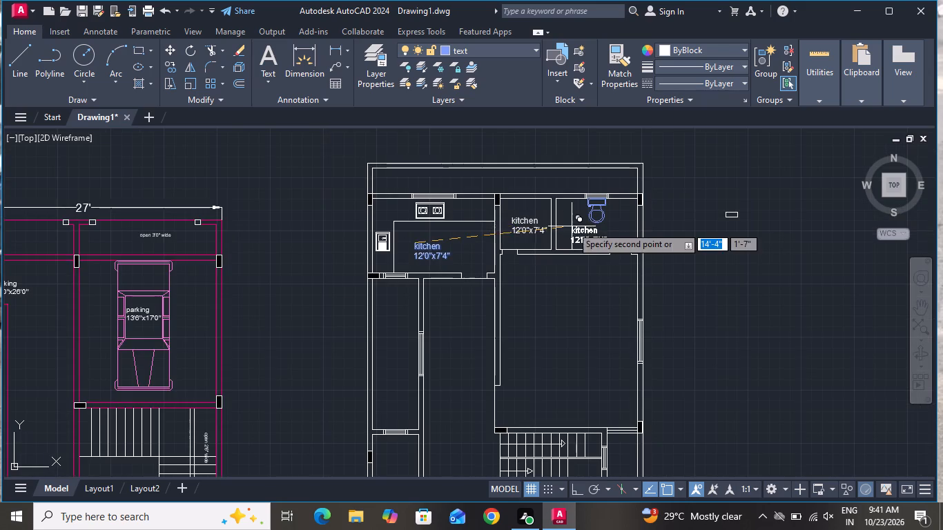
pyautogui.scroll(2, 572, 226)
pyautogui.click(585, 220)
pyautogui.scroll(-2, 513, 214)
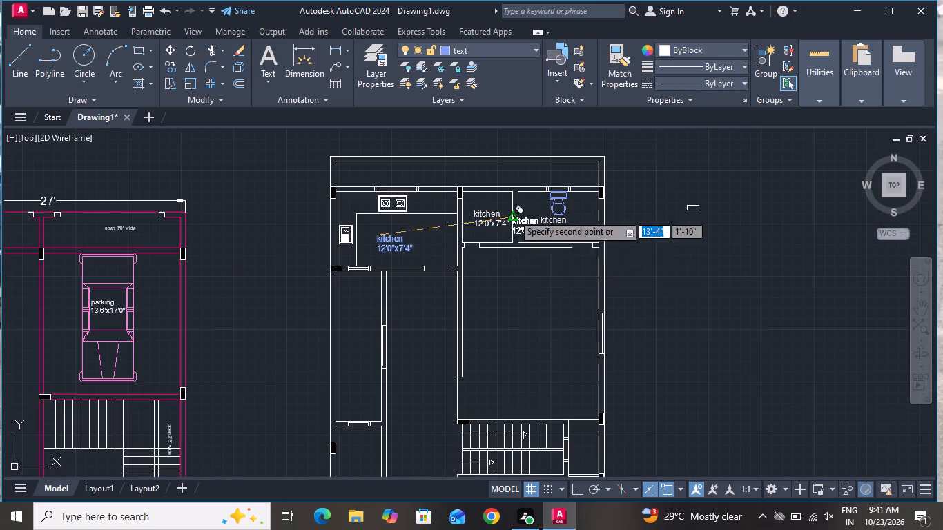
pyautogui.click(523, 331)
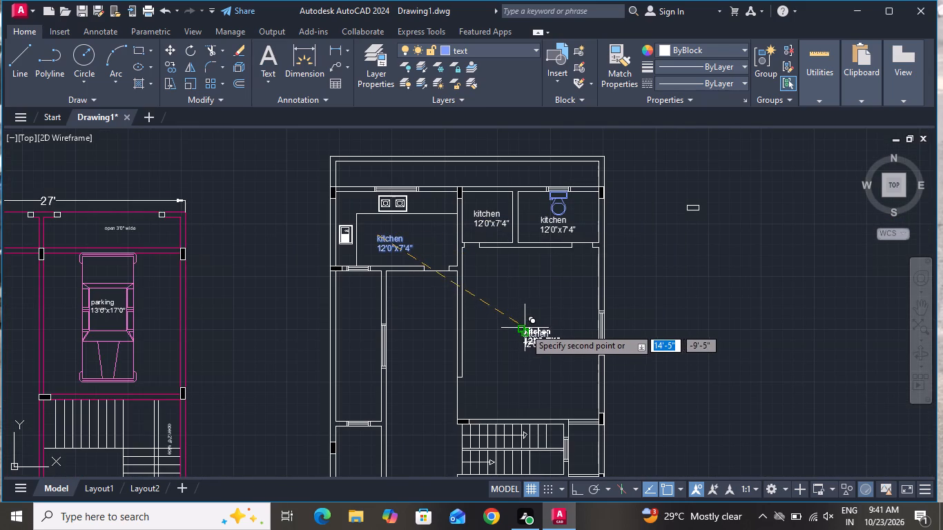
# Place further copies of the kitchen label in the central hall, the narrow room beside it and the small room below that.
pyautogui.scroll(-1, 456, 266)
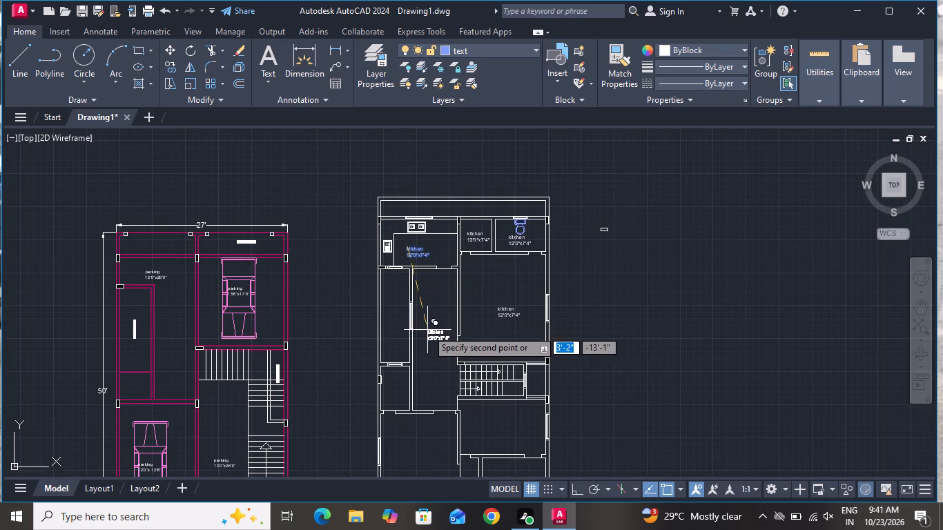
pyautogui.click(427, 329)
pyautogui.click(390, 323)
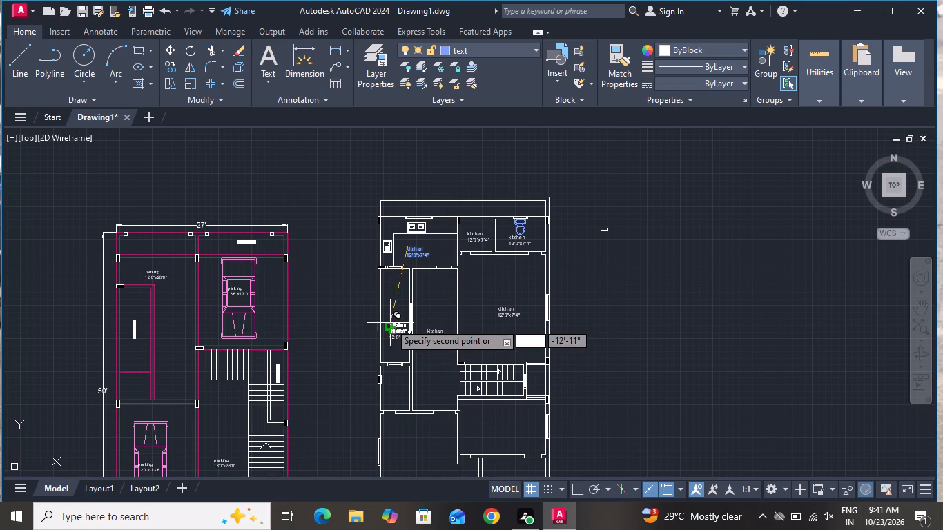
pyautogui.scroll(2, 385, 382)
pyautogui.click(385, 383)
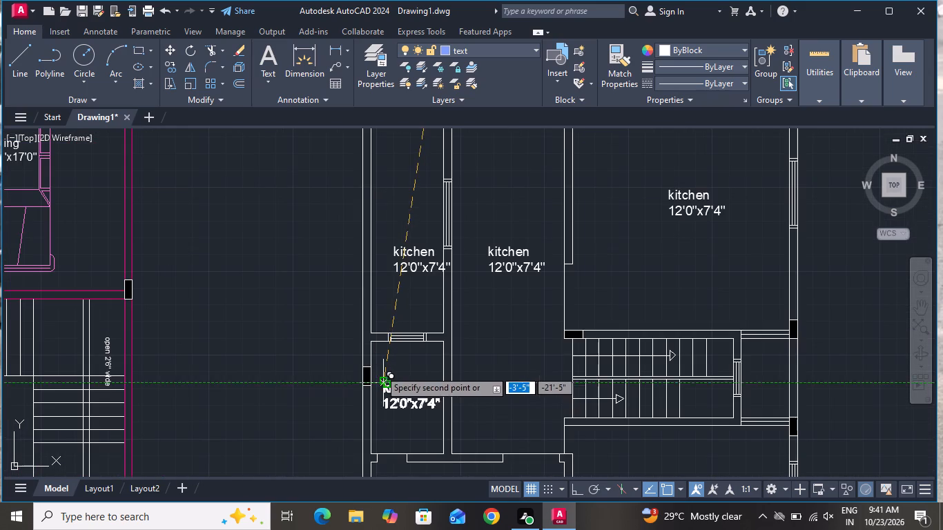
# Place kitchen label copies in the large lower-left room, the room below the staircase and the two small rooms beneath it.
pyautogui.scroll(-2, 362, 340)
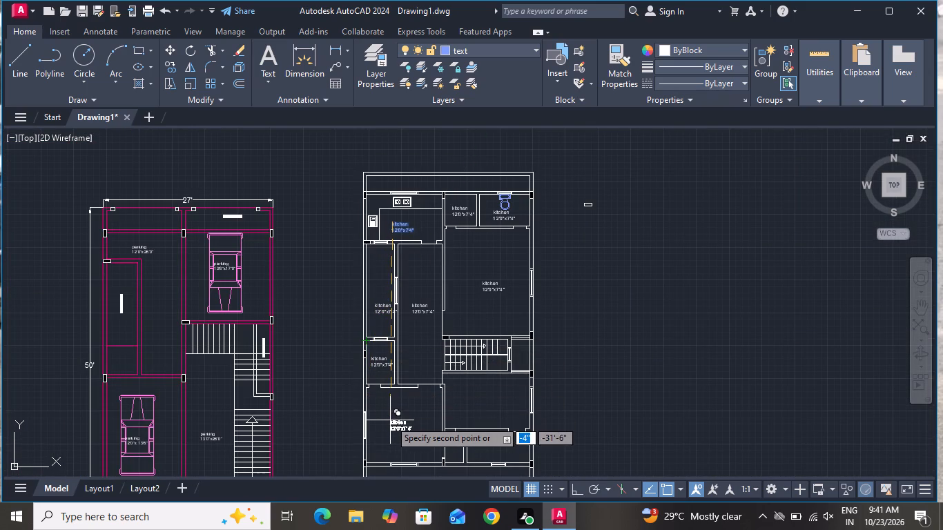
pyautogui.click(391, 419)
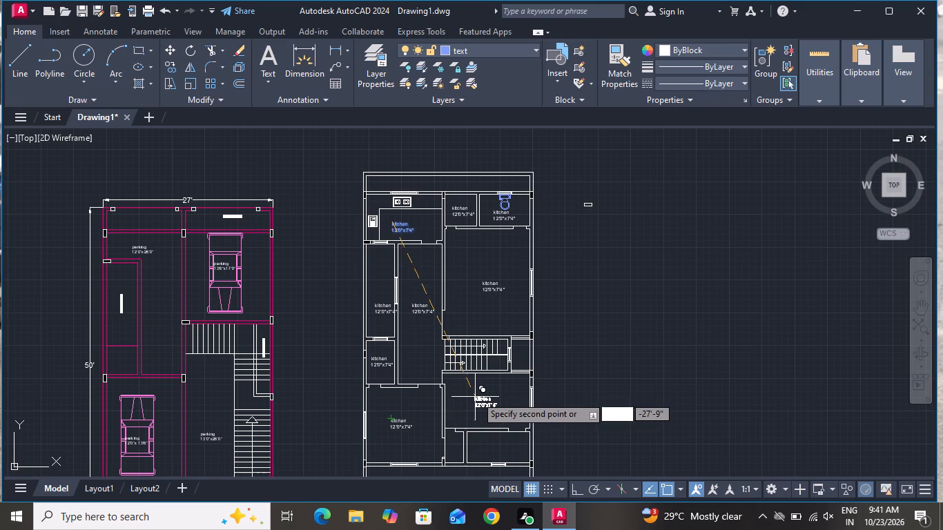
pyautogui.click(478, 396)
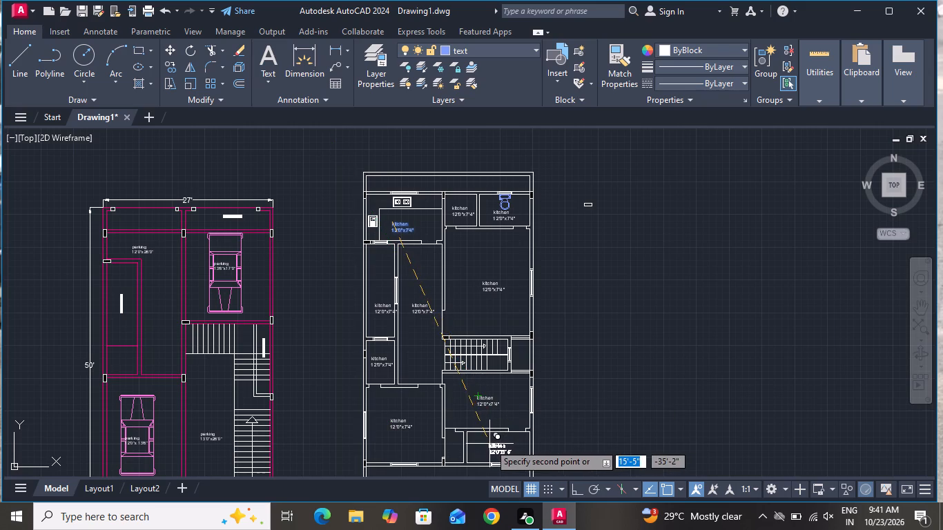
pyautogui.scroll(2, 478, 447)
pyautogui.click(478, 441)
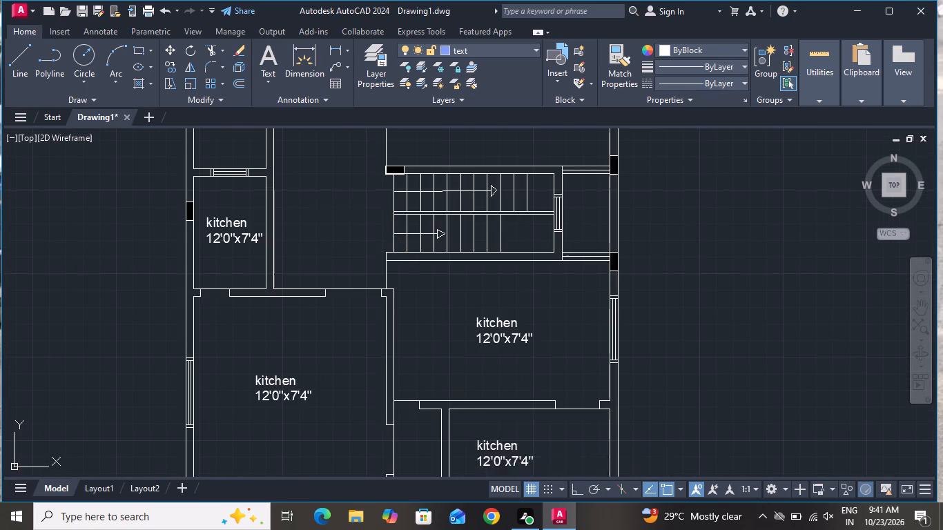
pyautogui.scroll(-2, 476, 424)
pyautogui.scroll(3, 445, 440)
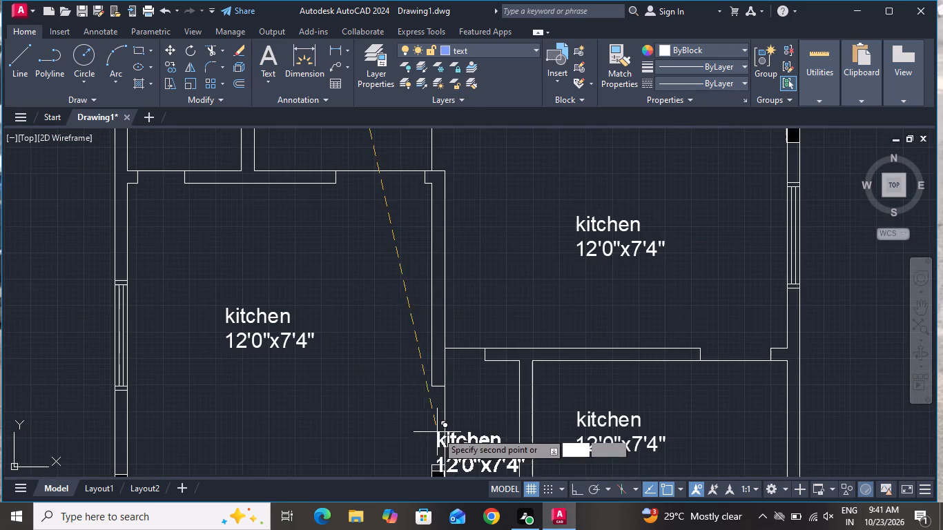
pyautogui.click(436, 409)
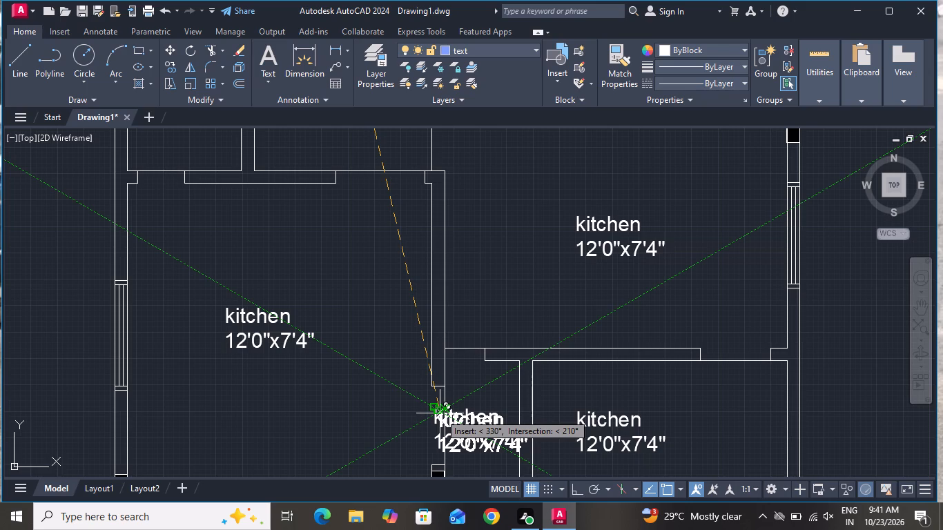
# Place a last copy of the kitchen label in the small space beside the staircase and end the Copy command.
pyautogui.scroll(-2, 440, 415)
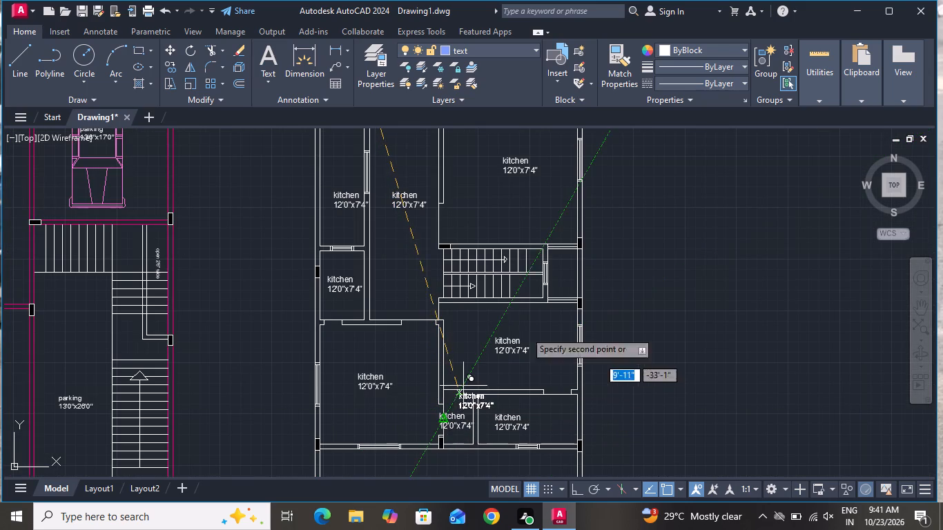
pyautogui.scroll(2, 543, 273)
pyautogui.click(556, 262)
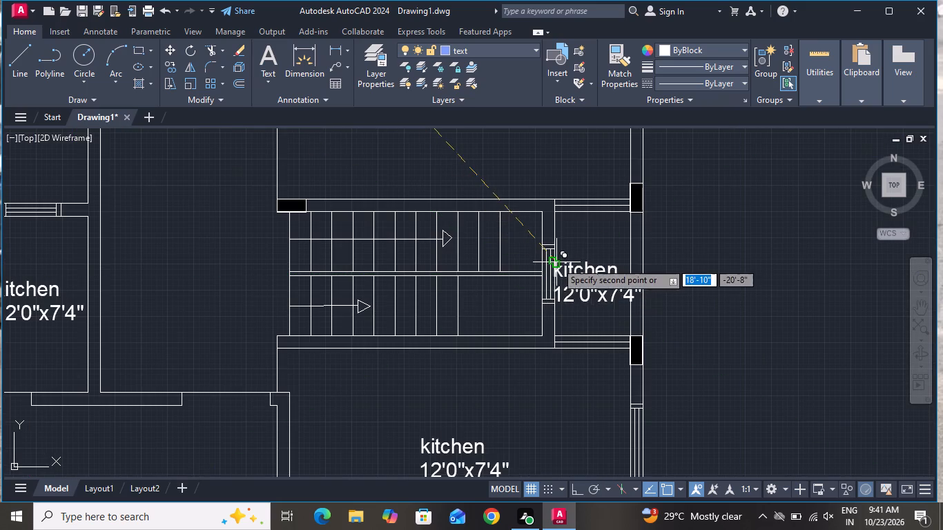
pyautogui.scroll(-2, 547, 293)
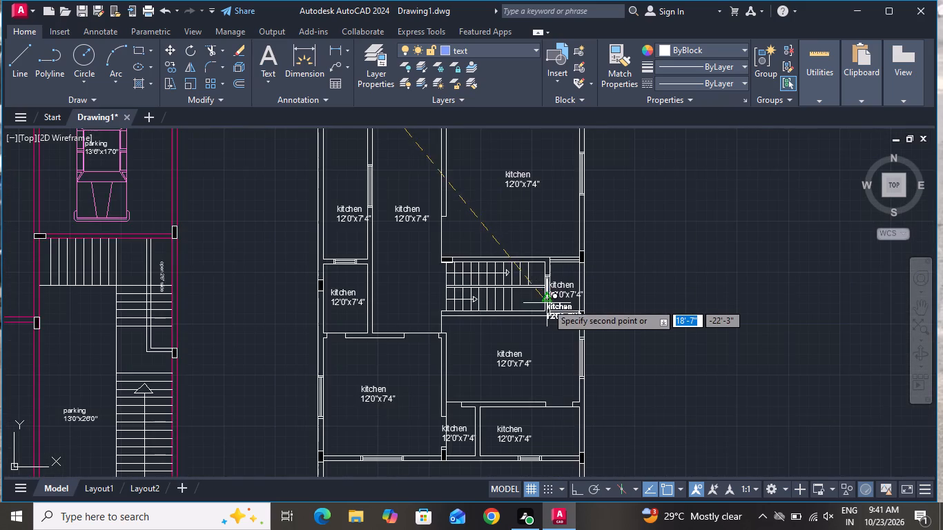
pyautogui.scroll(-1, 547, 304)
pyautogui.rightClick(570, 288)
pyautogui.click(616, 314)
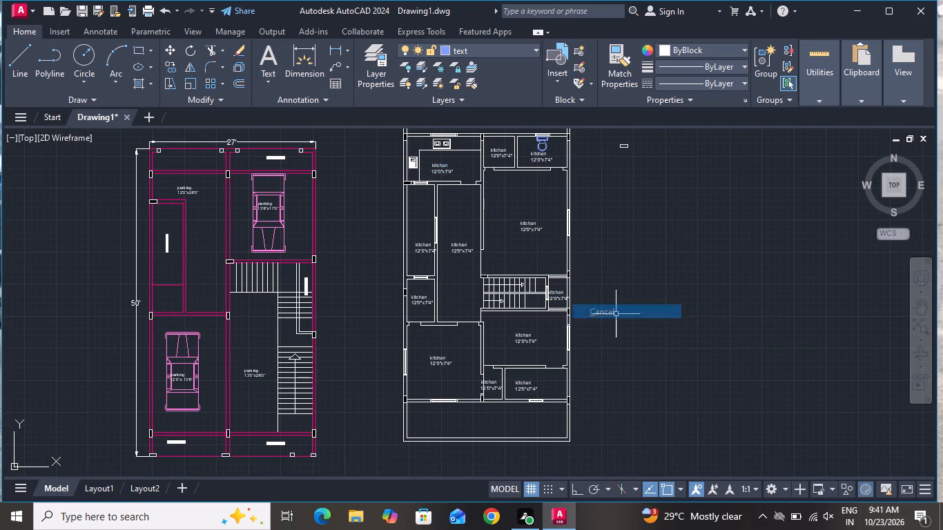
# Replace the room name in the copied label of the large upper-right room with "bedroom".
pyautogui.scroll(5, 543, 219)
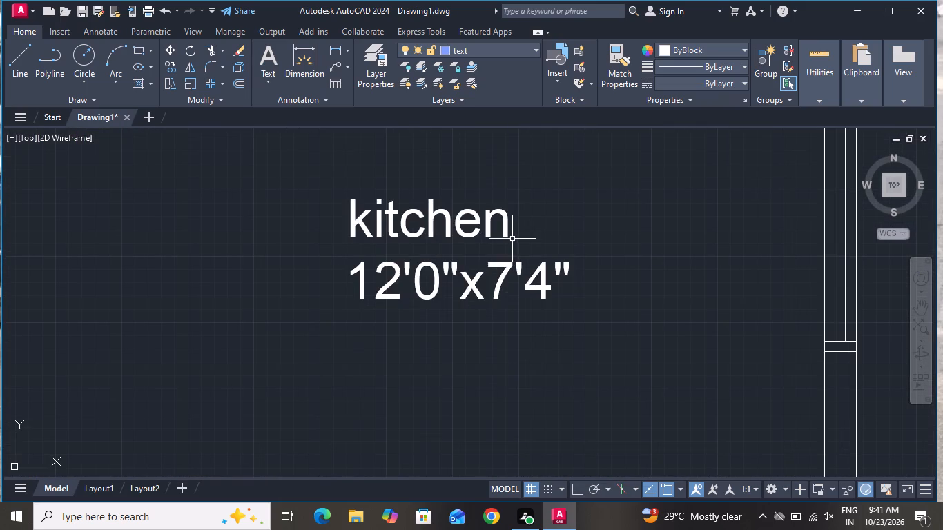
pyautogui.doubleClick(509, 235)
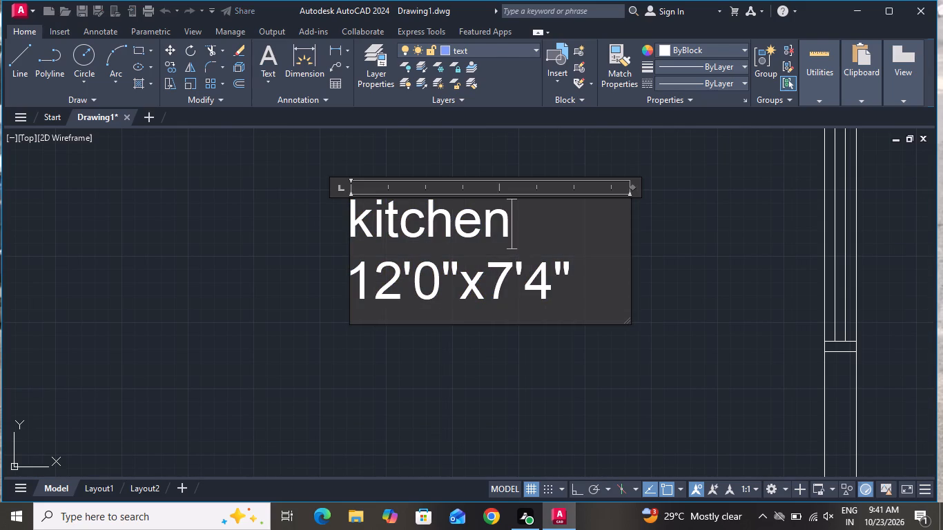
pyautogui.press('BackSpace')
pyautogui.press('BackSpace')
pyautogui.press('BackSpace')
pyautogui.press('BackSpace')
pyautogui.press('BackSpace')
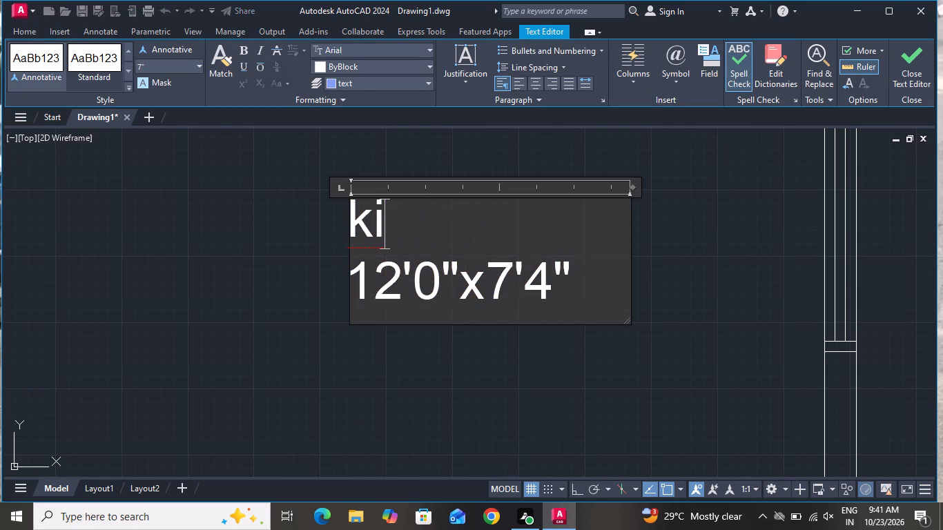
pyautogui.press('BackSpace')
pyautogui.press('BackSpace')
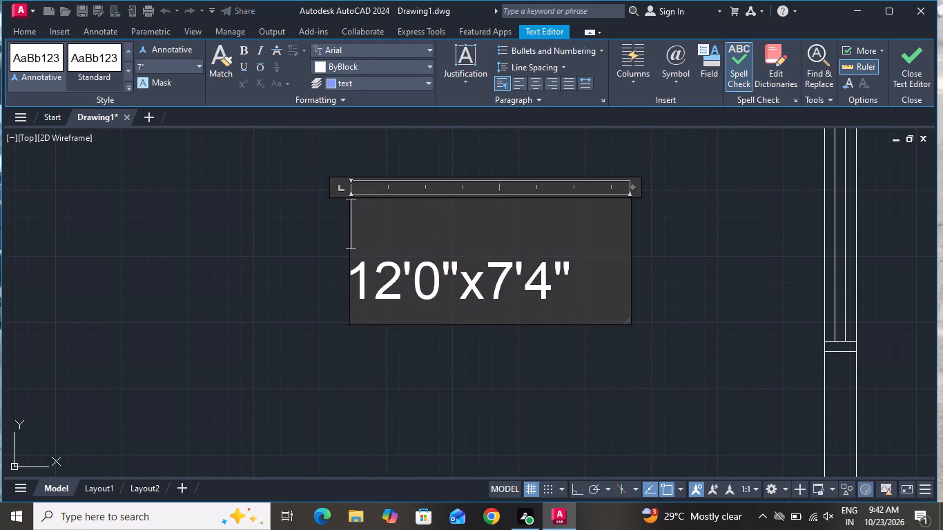
pyautogui.write('bedr')
pyautogui.write('oom')
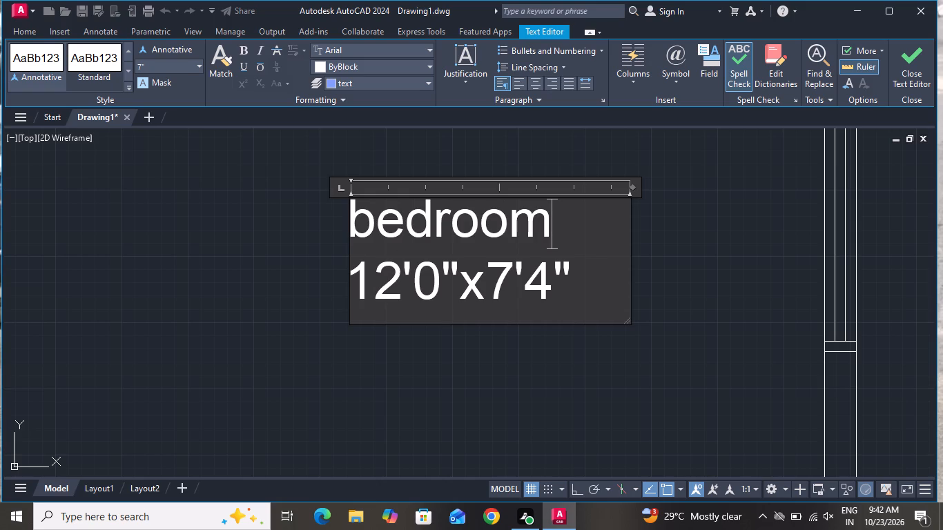
# Replace the dimensions in the bedroom label with 13'6"x17'0" and finish editing the text.
pyautogui.click(580, 279)
pyautogui.write('13')
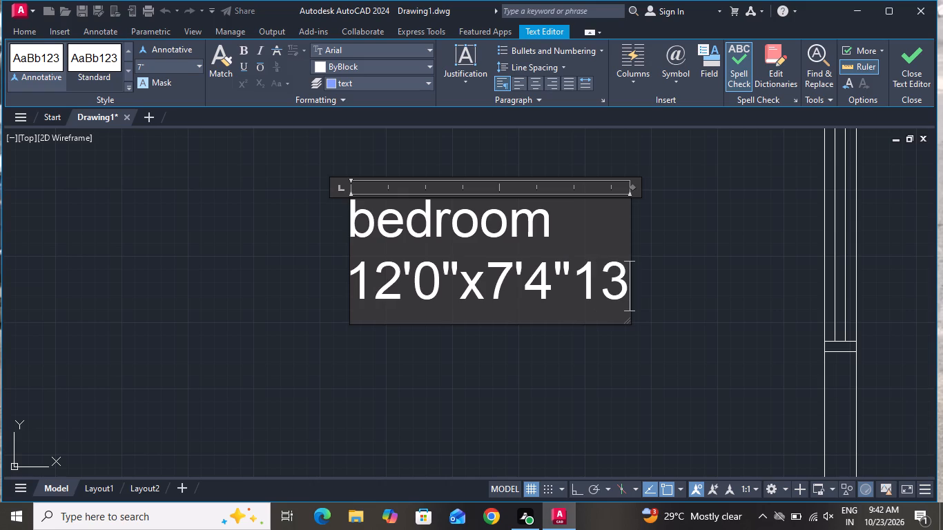
pyautogui.press('BackSpace')
pyautogui.press('BackSpace')
pyautogui.press('BackSpace')
pyautogui.press('BackSpace')
pyautogui.press('BackSpace')
pyautogui.press('BackSpace')
pyautogui.press('BackSpace')
pyautogui.press('BackSpace')
pyautogui.press('BackSpace')
pyautogui.press('BackSpace')
pyautogui.press('BackSpace')
pyautogui.press('BackSpace')
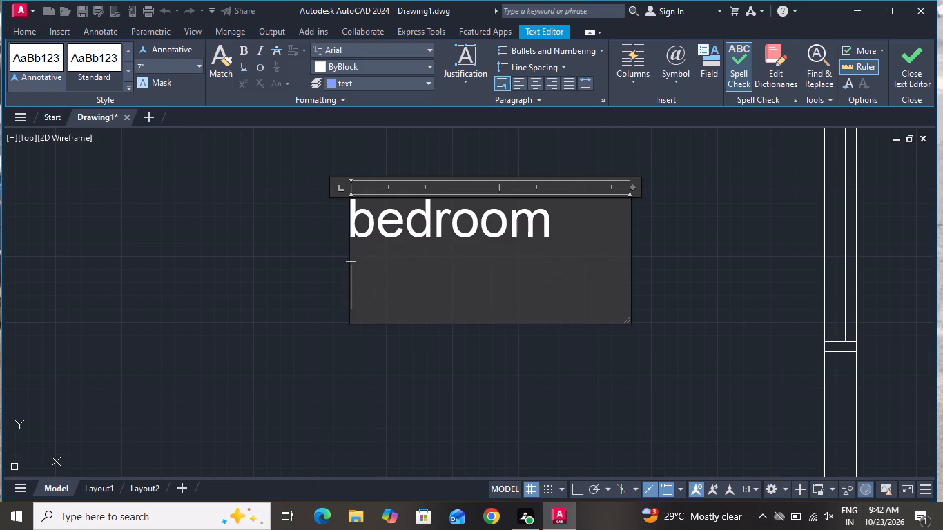
pyautogui.press('1')
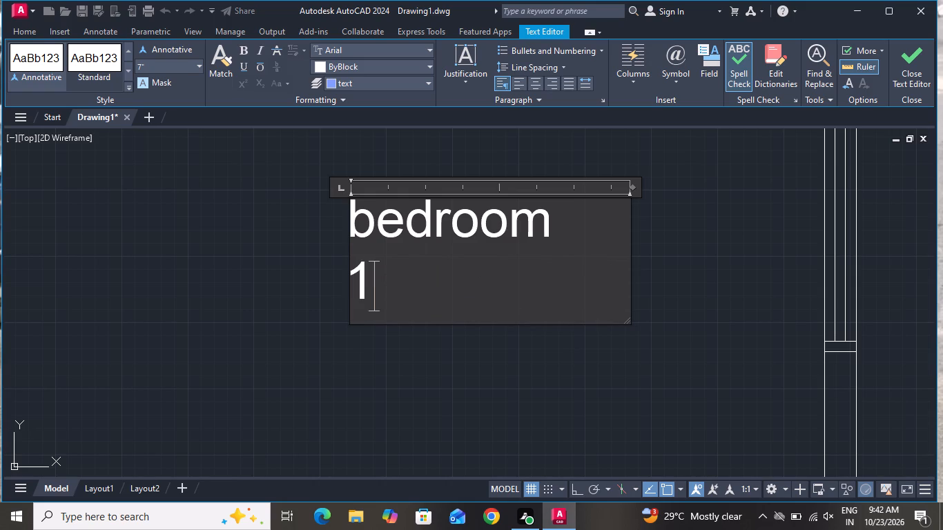
pyautogui.press('3')
pyautogui.press("'")
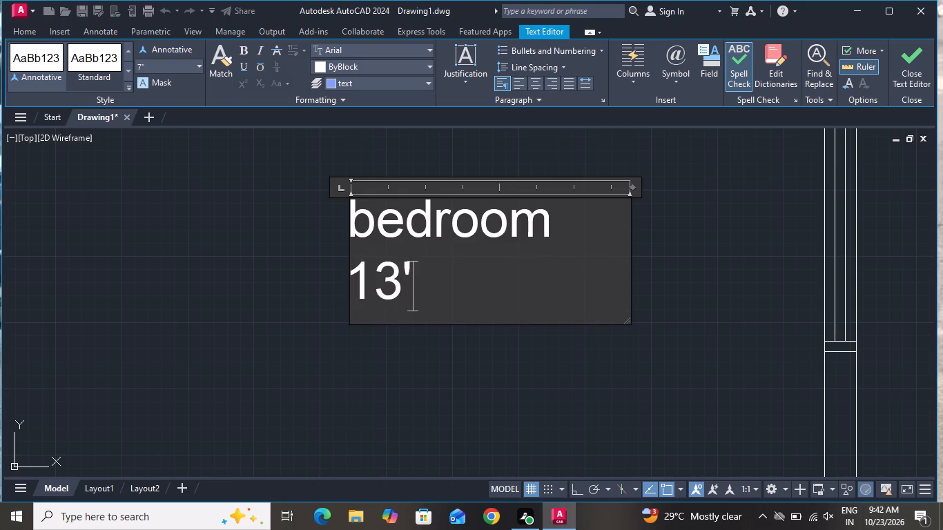
pyautogui.press('6')
pyautogui.hotkey('shift', '"')
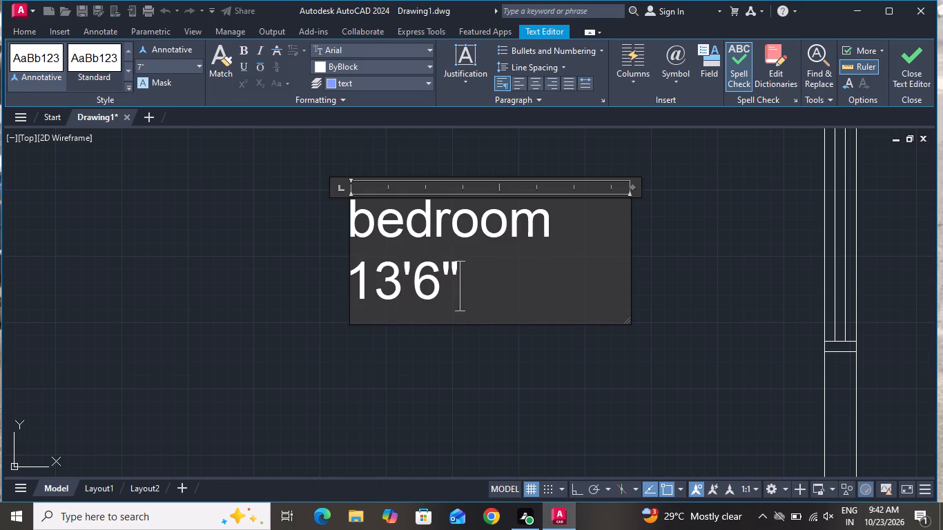
pyautogui.press('x')
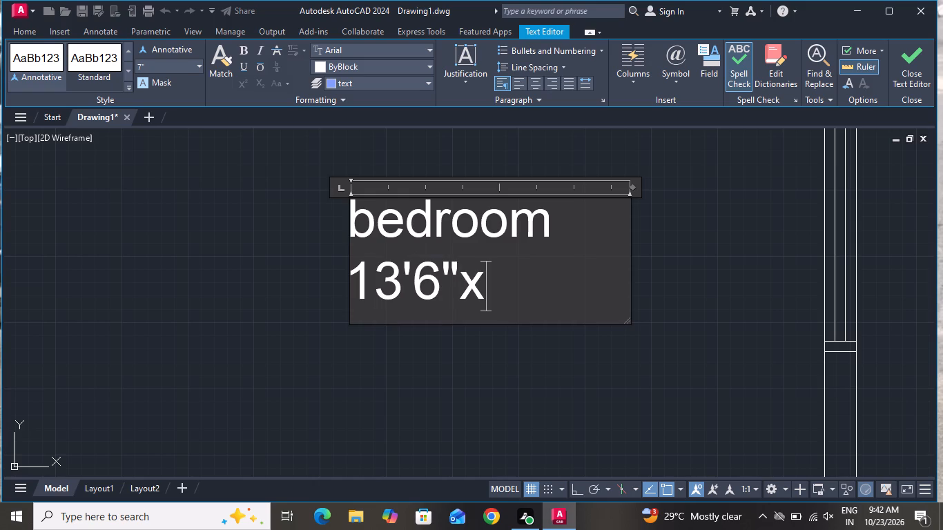
pyautogui.press('1')
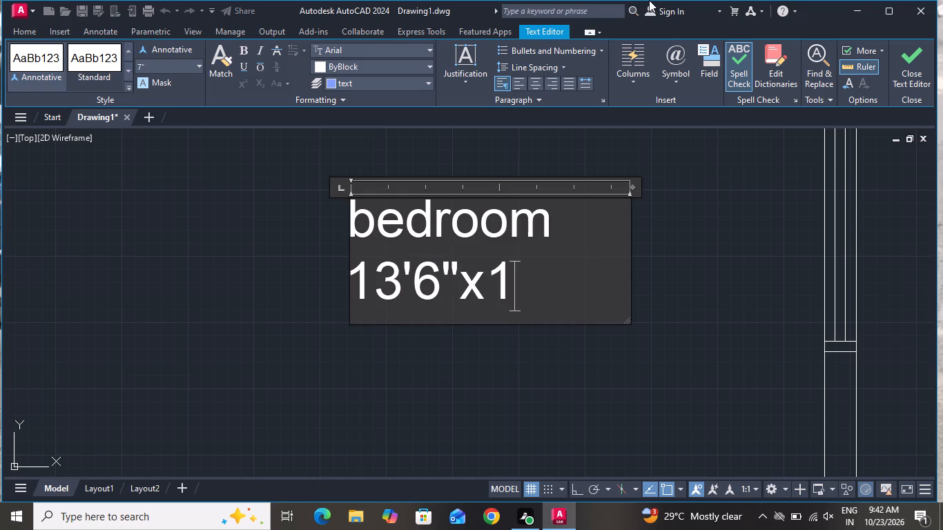
pyautogui.write("7'")
pyautogui.press('Return')
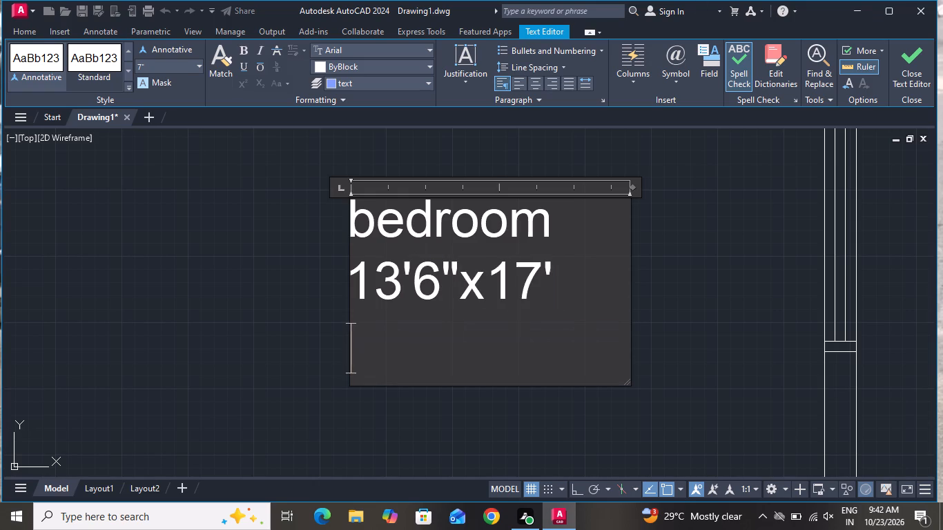
pyautogui.click(600, 265)
pyautogui.press('0')
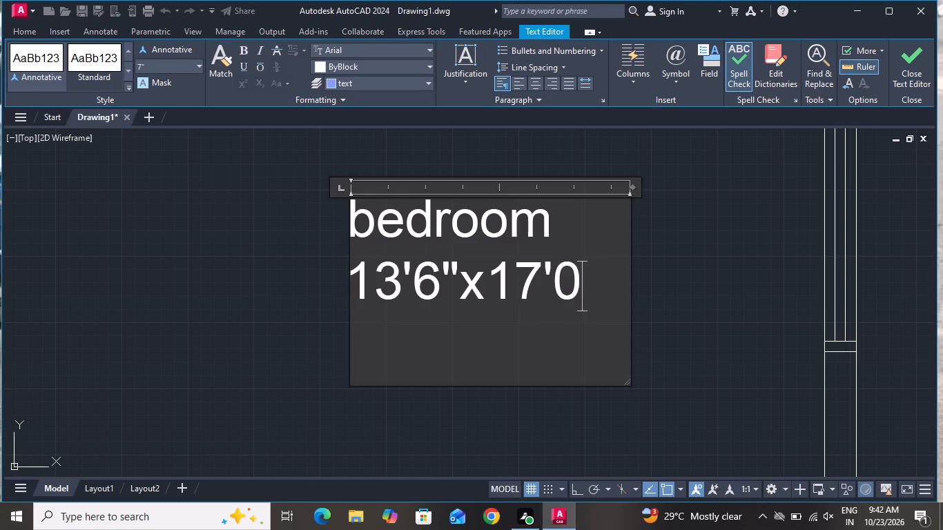
pyautogui.hotkey('shift', '"')
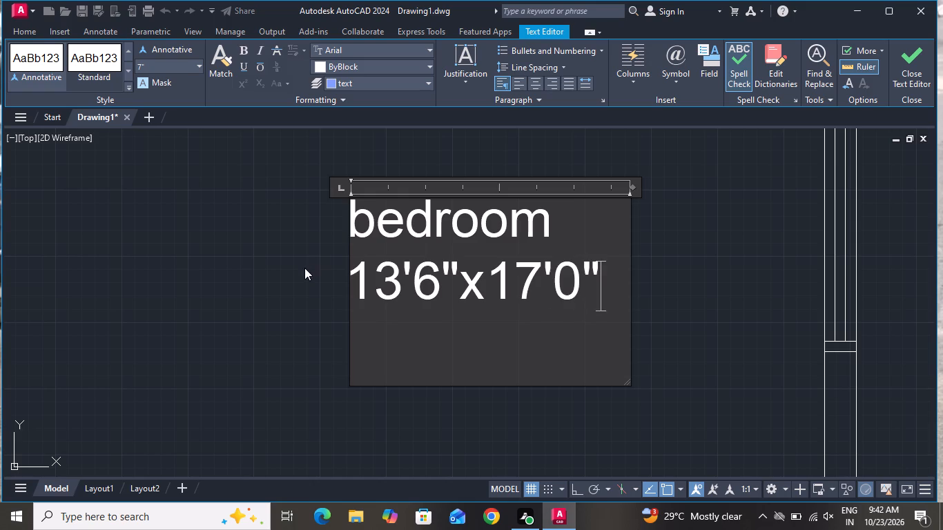
pyautogui.click(311, 277)
# Replace the room name with "bath" in the kitchen label copy in the toilet room above the bedroom.
pyautogui.scroll(-6, 311, 277)
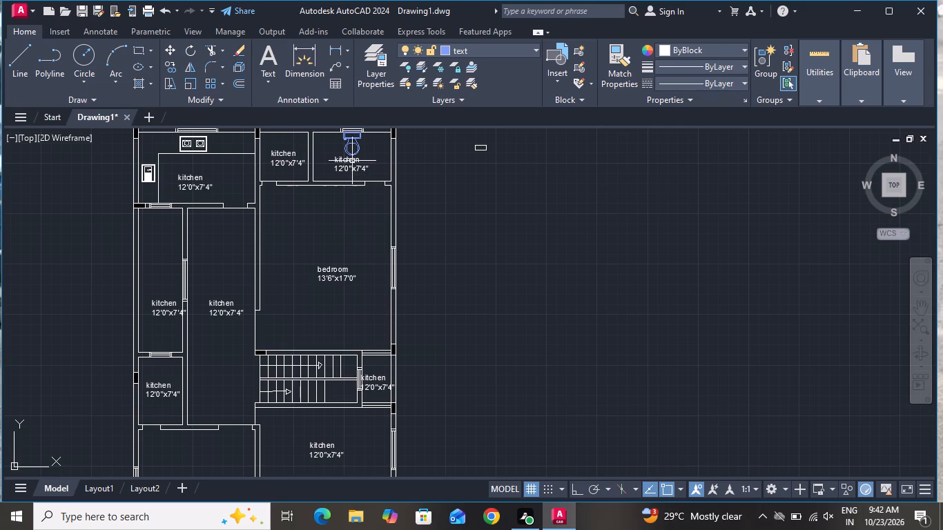
pyautogui.scroll(3, 352, 160)
pyautogui.doubleClick(374, 155)
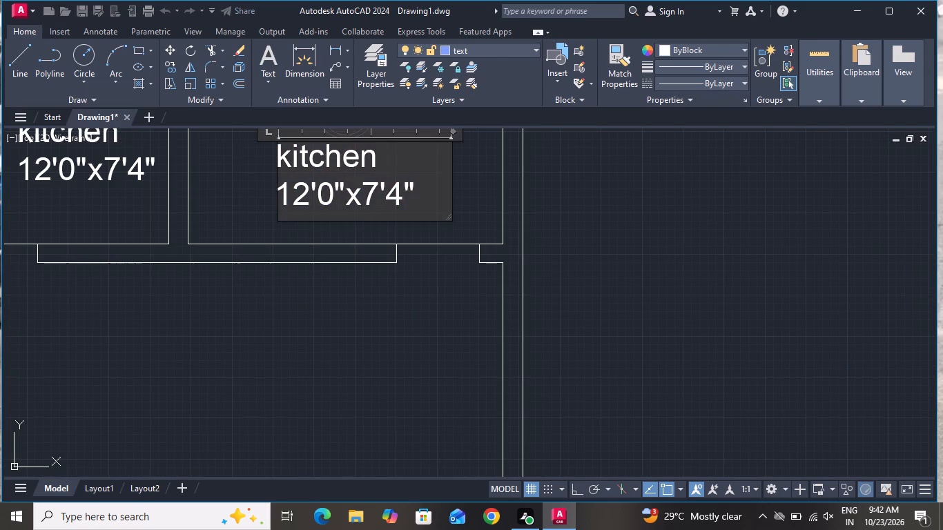
pyautogui.press('BackSpace')
pyautogui.press('BackSpace')
pyautogui.press('BackSpace')
pyautogui.press('BackSpace')
pyautogui.press('BackSpace')
pyautogui.press('BackSpace')
pyautogui.press('BackSpace')
pyautogui.press('BackSpace')
pyautogui.press('BackSpace')
pyautogui.press('BackSpace')
pyautogui.press('BackSpace')
pyautogui.press('BackSpace')
pyautogui.press('BackSpace')
pyautogui.press('BackSpace')
pyautogui.press('BackSpace')
pyautogui.press('BackSpace')
pyautogui.press('BackSpace')
pyautogui.press('BackSpace')
pyautogui.press('BackSpace')
pyautogui.press('BackSpace')
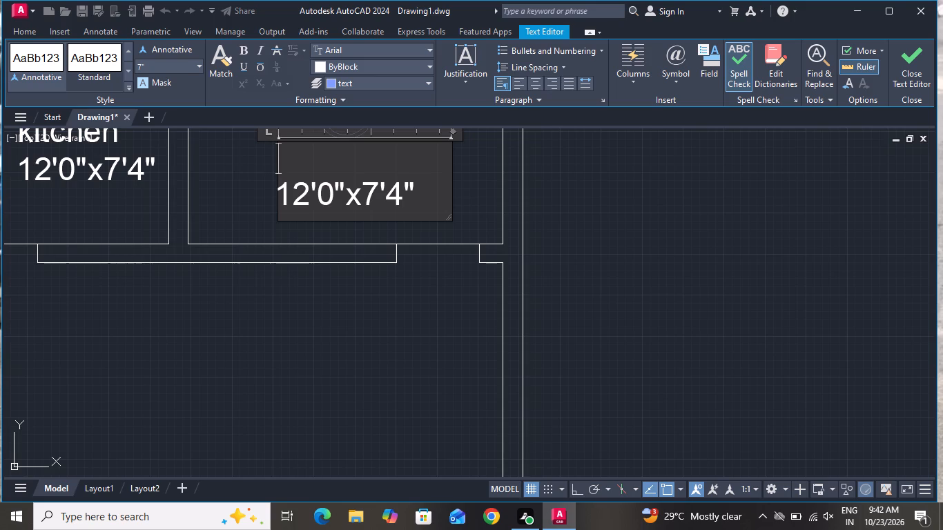
pyautogui.write('bath')
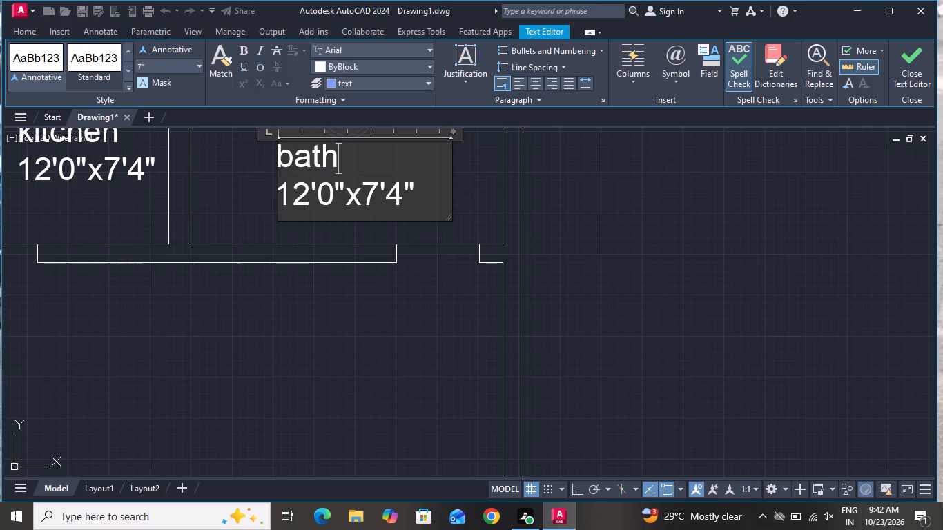
# Replace the dimensions in the toilet room's bath label with 9'0"x4'6" and finish editing the text.
pyautogui.click(426, 185)
pyautogui.press('BackSpace')
pyautogui.press('BackSpace')
pyautogui.press('BackSpace')
pyautogui.press('BackSpace')
pyautogui.press('BackSpace')
pyautogui.press('BackSpace')
pyautogui.press('BackSpace')
pyautogui.press('BackSpace')
pyautogui.press('BackSpace')
pyautogui.press('BackSpace')
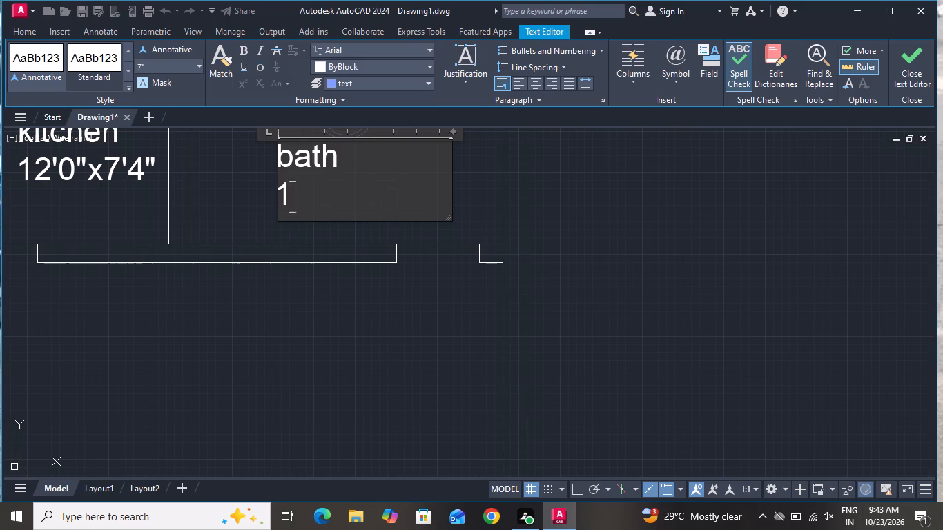
pyautogui.press('BackSpace')
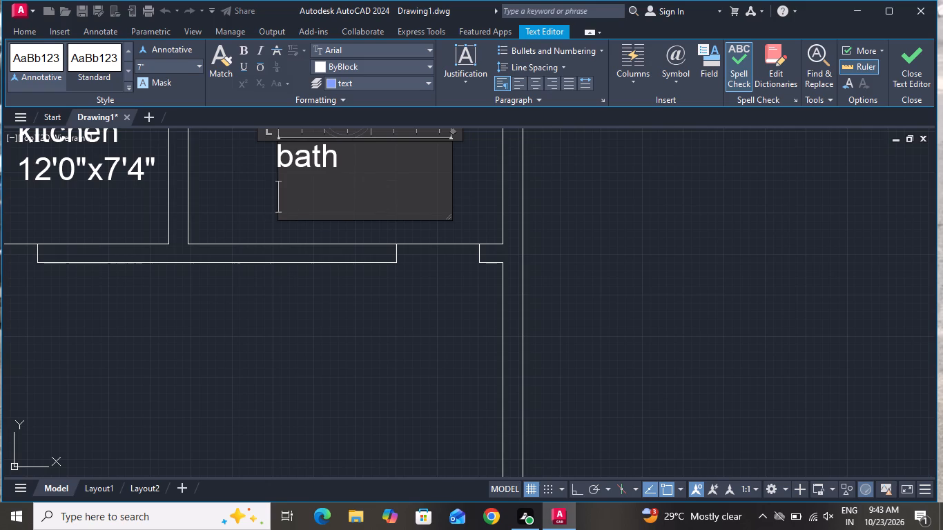
pyautogui.write('9\'0"x')
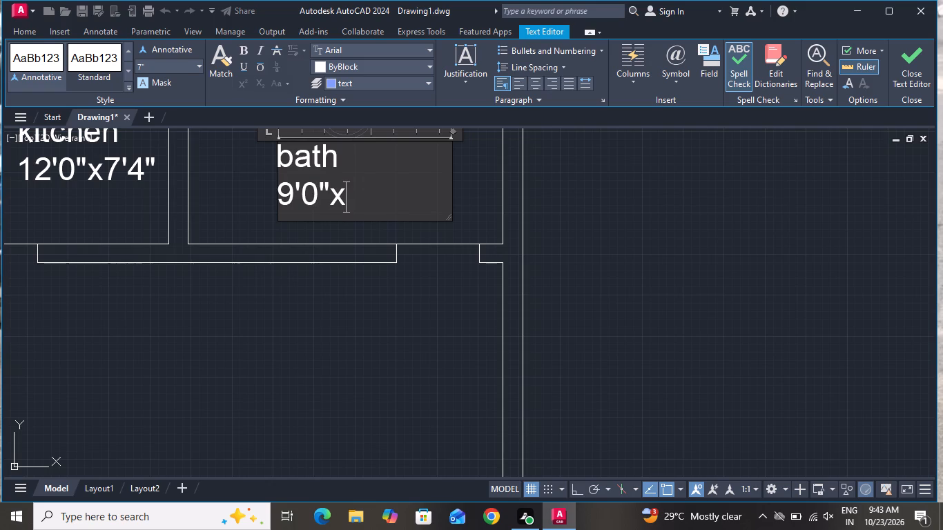
pyautogui.write("4'6")
pyautogui.hotkey('shift', '"')
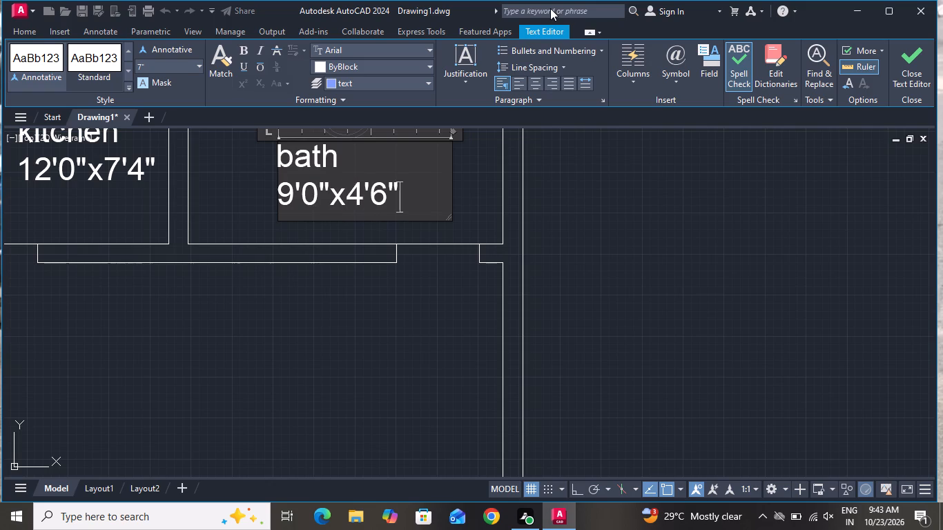
pyautogui.click(376, 326)
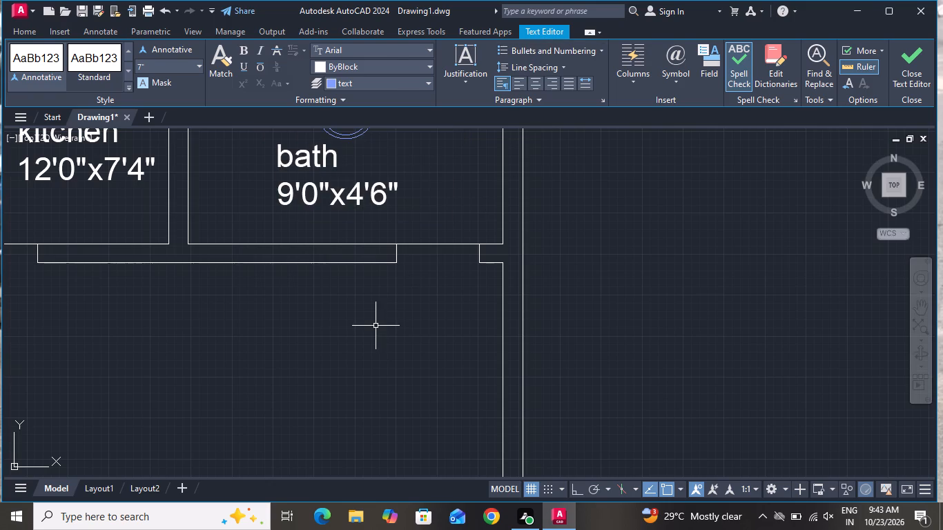
# Replace the room name with "bath" in the label copy of the small room between the kitchen and the toilet room.
pyautogui.scroll(-2, 388, 342)
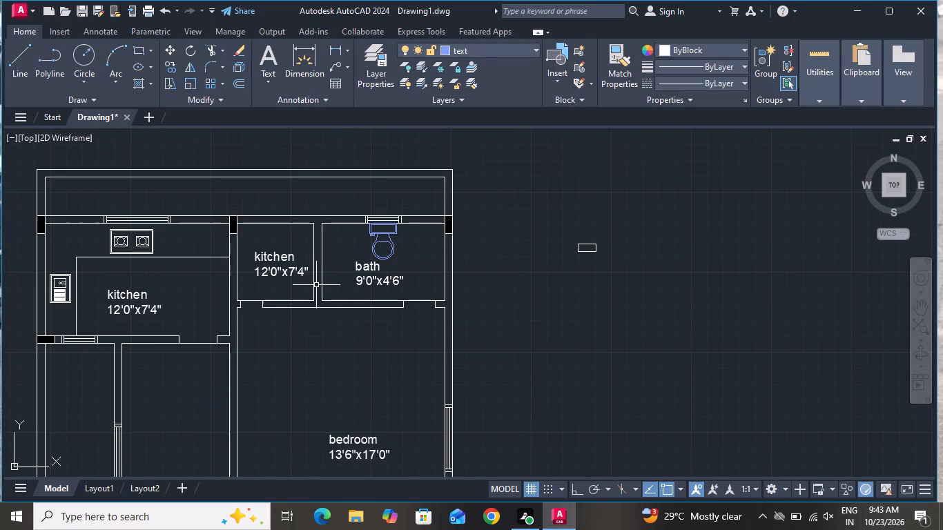
pyautogui.scroll(2, 292, 257)
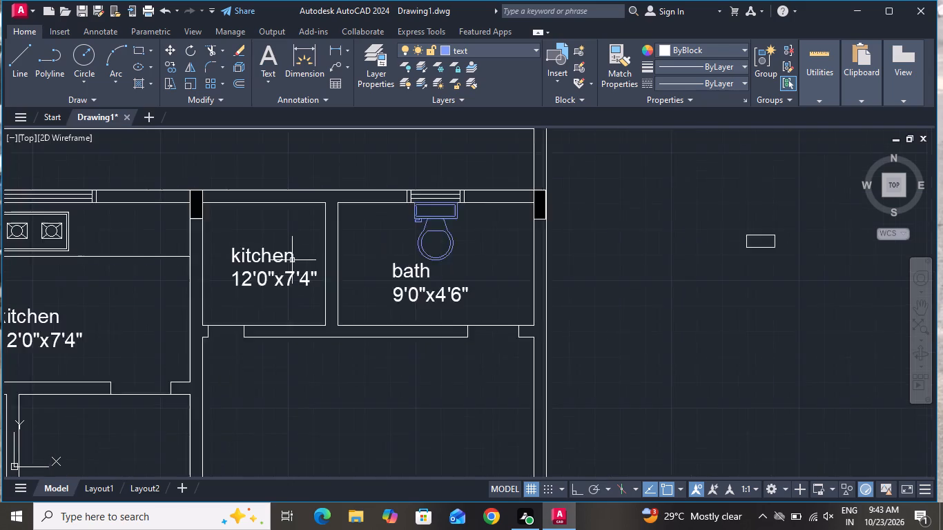
pyautogui.scroll(1, 292, 260)
pyautogui.doubleClick(291, 261)
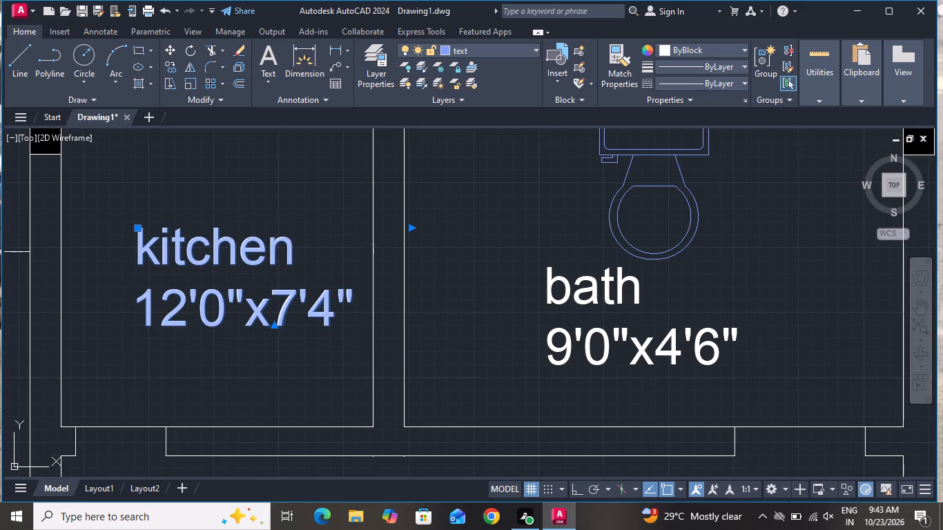
pyautogui.press('BackSpace')
pyautogui.press('BackSpace')
pyautogui.press('BackSpace')
pyautogui.press('BackSpace')
pyautogui.press('BackSpace')
pyautogui.press('BackSpace')
pyautogui.press('BackSpace')
pyautogui.press('BackSpace')
pyautogui.press('BackSpace')
pyautogui.press('BackSpace')
pyautogui.press('BackSpace')
pyautogui.press('BackSpace')
pyautogui.press('BackSpace')
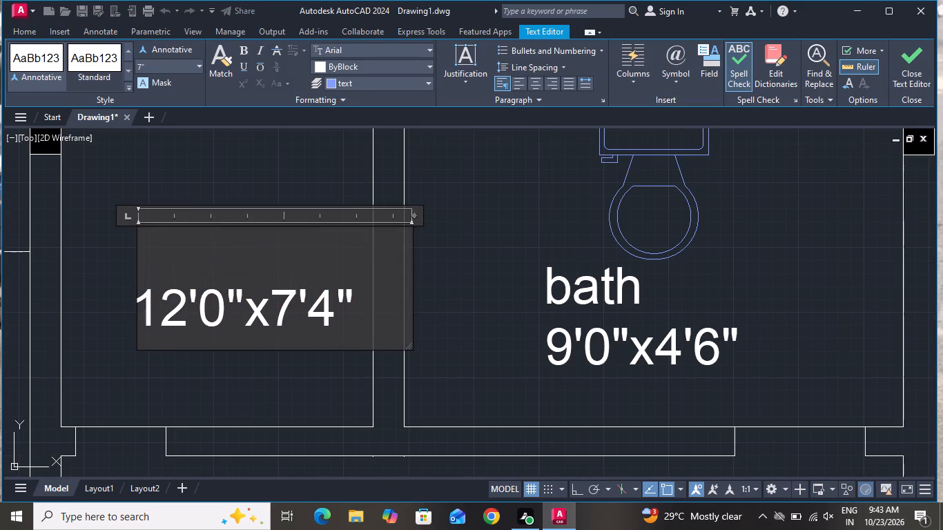
pyautogui.write('bath')
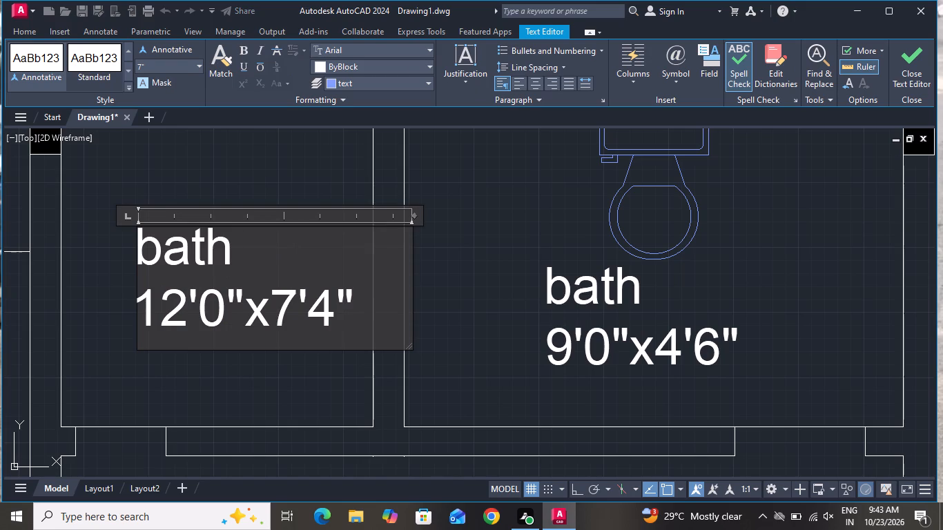
# Replace the dimensions in that small room's bath label with 5'0"x5'0" and finish editing the text.
pyautogui.click(366, 311)
pyautogui.press('BackSpace')
pyautogui.press('BackSpace')
pyautogui.press('BackSpace')
pyautogui.press('BackSpace')
pyautogui.press('BackSpace')
pyautogui.press('BackSpace')
pyautogui.press('BackSpace')
pyautogui.press('BackSpace')
pyautogui.press('BackSpace')
pyautogui.press('BackSpace')
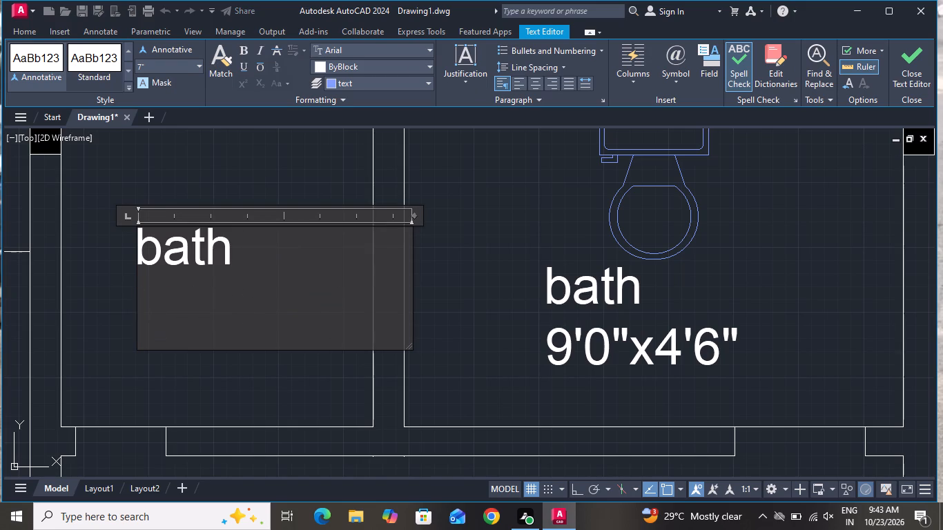
pyautogui.press('5')
pyautogui.write("'0")
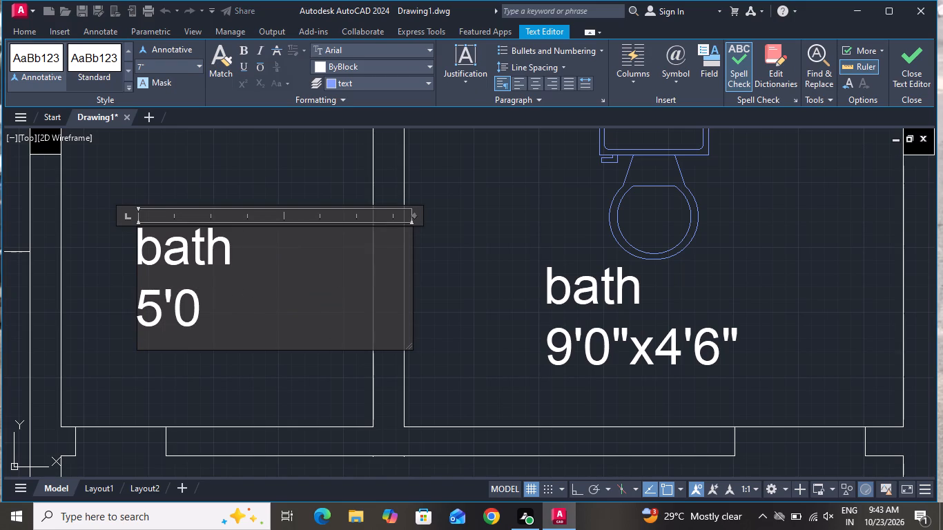
pyautogui.hotkey('shift', '"')
pyautogui.press('x')
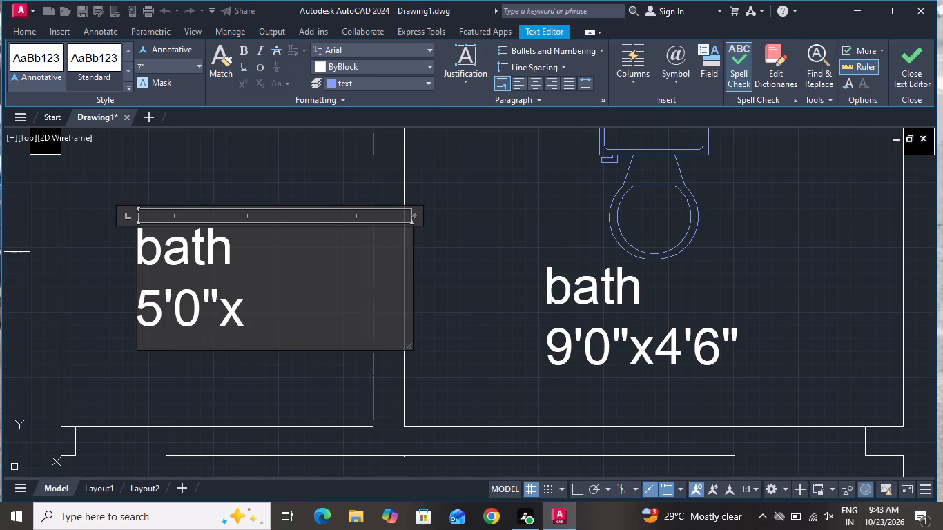
pyautogui.press('5')
pyautogui.write('\'0"')
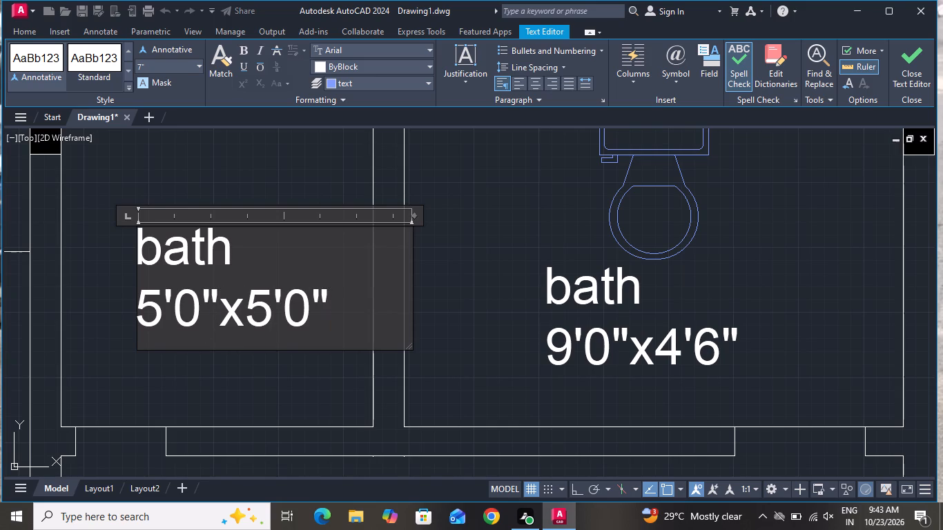
pyautogui.click(443, 268)
# Replace the room name with "lounge" in the kitchen label copy in the long central room beside the bedroom.
pyautogui.scroll(-1, 443, 268)
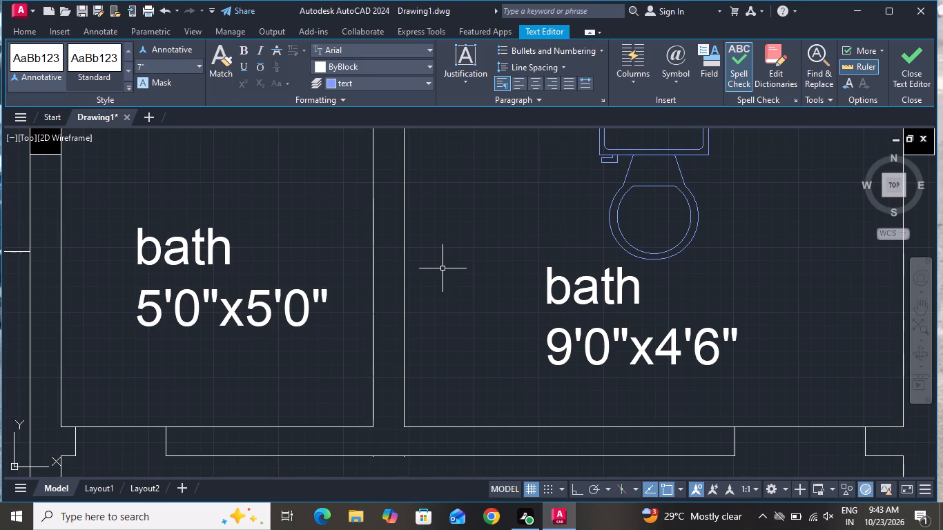
pyautogui.scroll(-3, 443, 268)
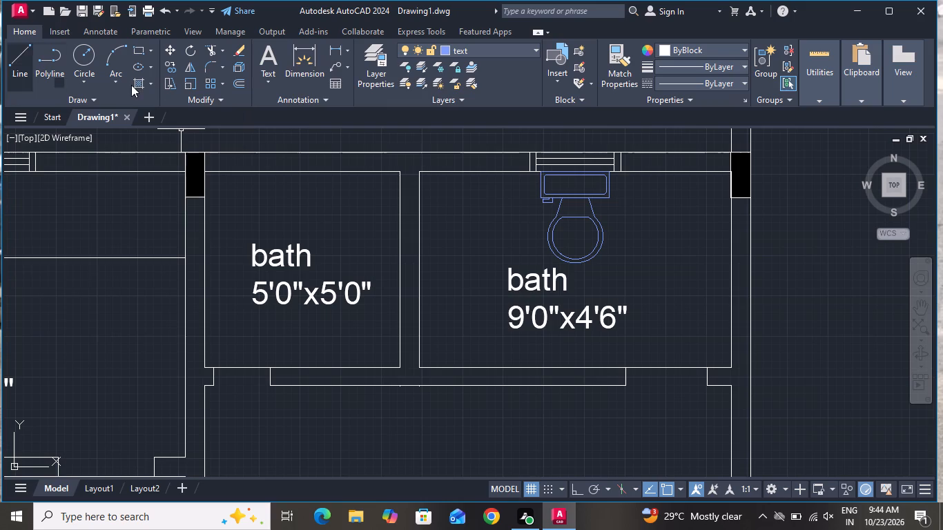
pyautogui.scroll(-3, 379, 176)
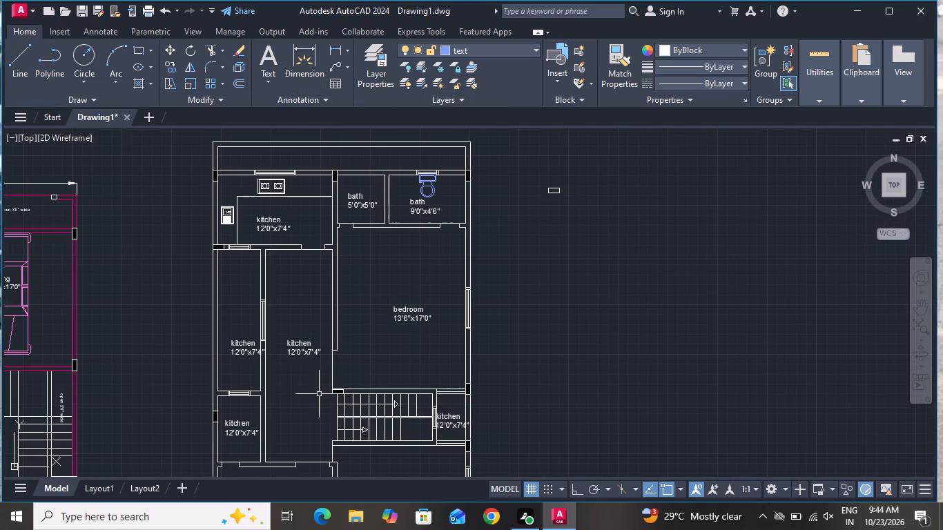
pyautogui.scroll(3, 281, 377)
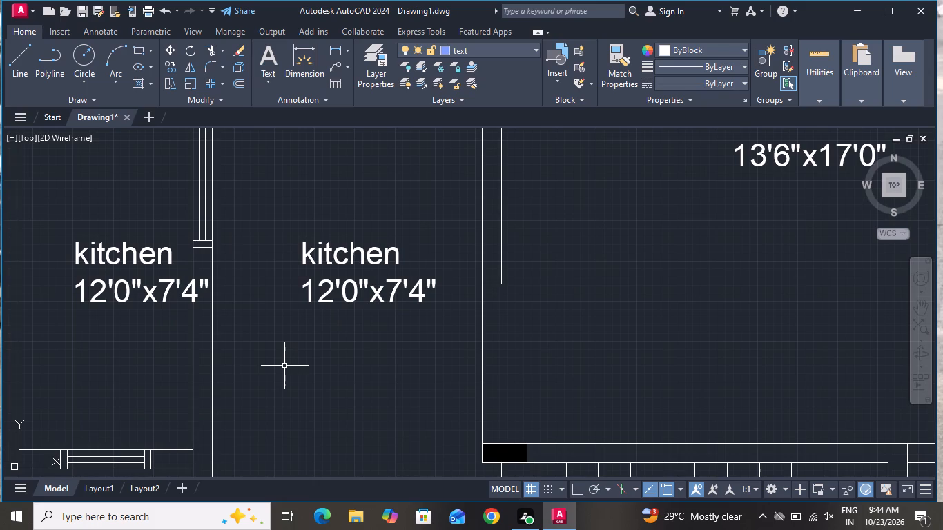
pyautogui.doubleClick(402, 257)
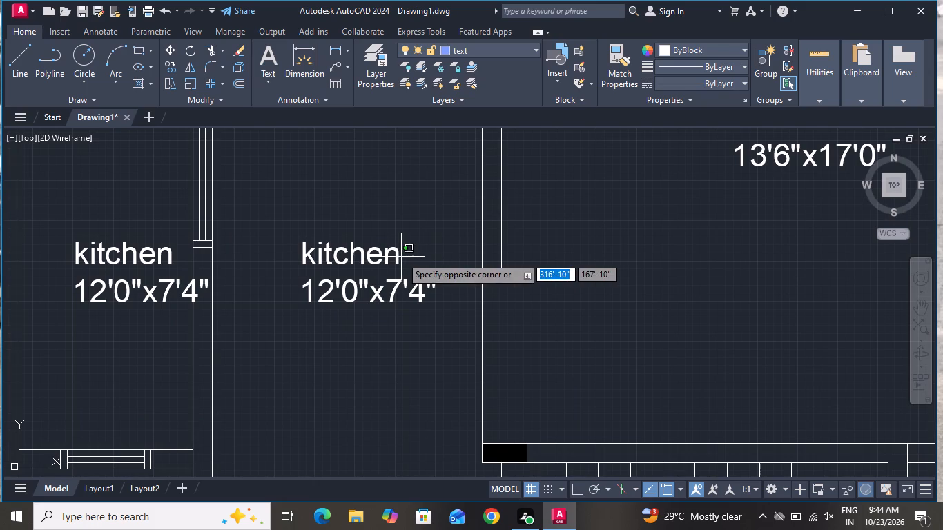
pyautogui.doubleClick(390, 266)
pyautogui.click(400, 259)
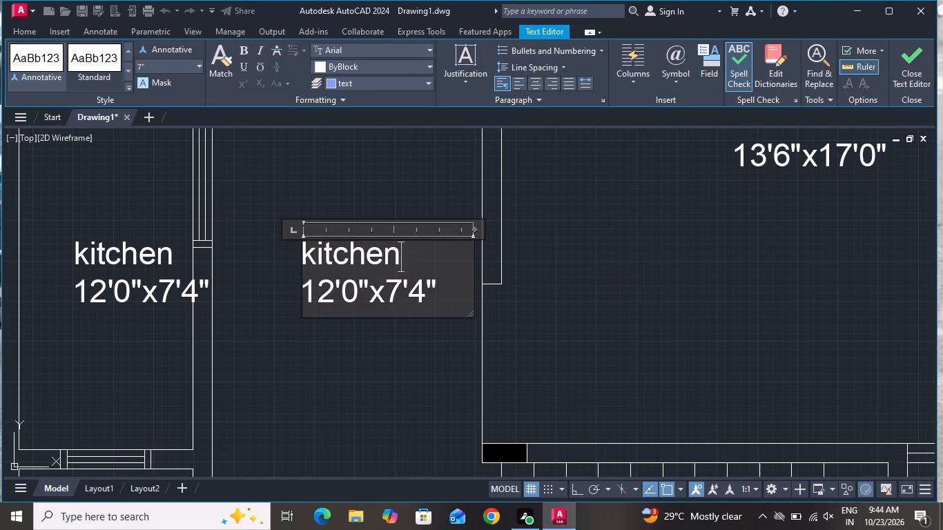
pyautogui.press('BackSpace')
pyautogui.press('BackSpace')
pyautogui.press('BackSpace')
pyautogui.press('BackSpace')
pyautogui.press('BackSpace')
pyautogui.press('BackSpace')
pyautogui.press('BackSpace')
pyautogui.press('BackSpace')
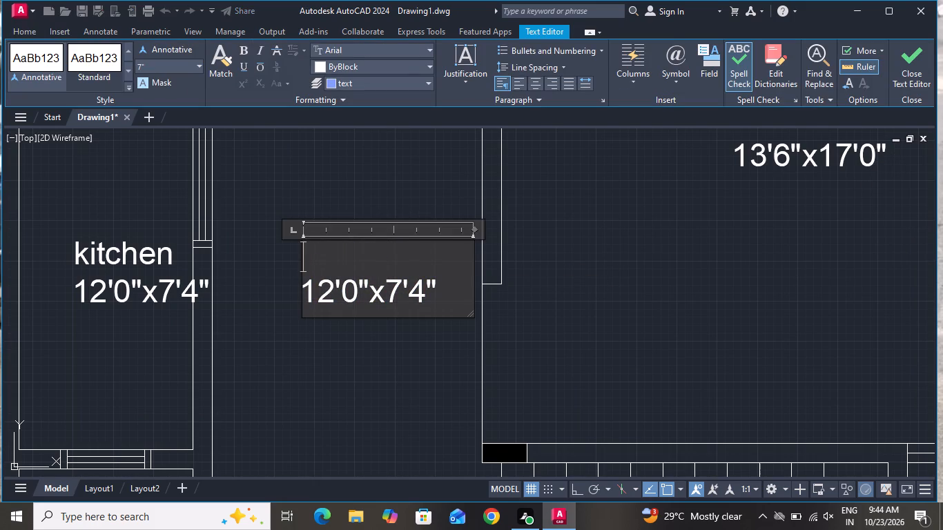
pyautogui.write('lounge')
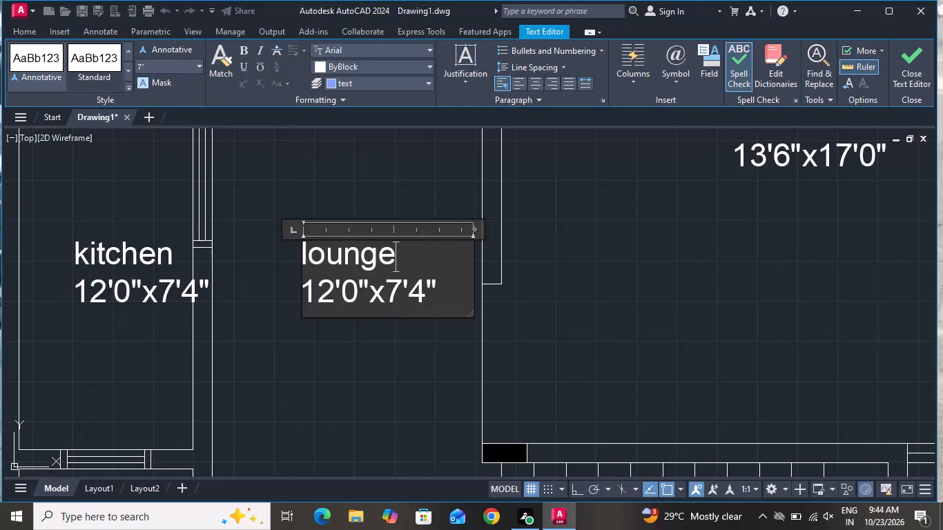
# Replace the dimensions in the lounge label with 7'0"x22'0" and finish editing the text.
pyautogui.click(445, 288)
pyautogui.press('BackSpace')
pyautogui.press('BackSpace')
pyautogui.press('BackSpace')
pyautogui.press('BackSpace')
pyautogui.press('BackSpace')
pyautogui.press('BackSpace')
pyautogui.press('BackSpace')
pyautogui.press('BackSpace')
pyautogui.press('BackSpace')
pyautogui.press('BackSpace')
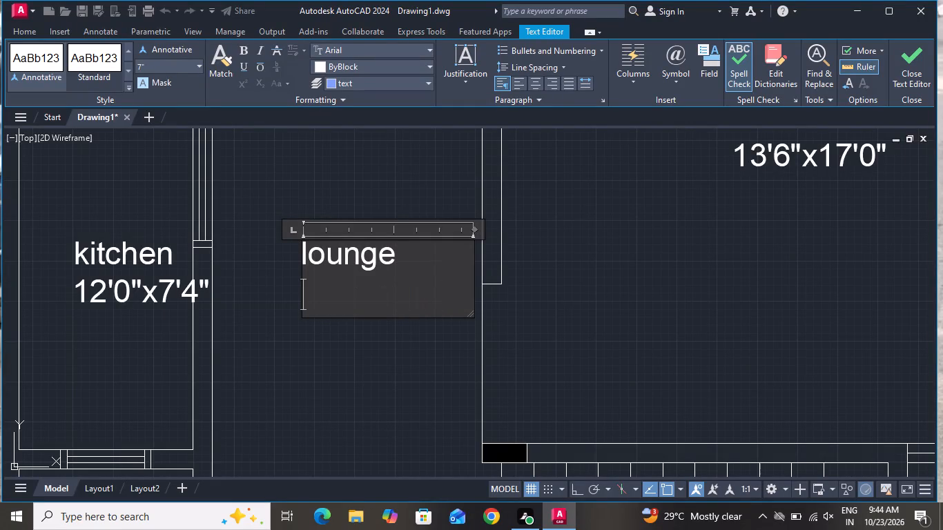
pyautogui.write("7'0")
pyautogui.write('"x')
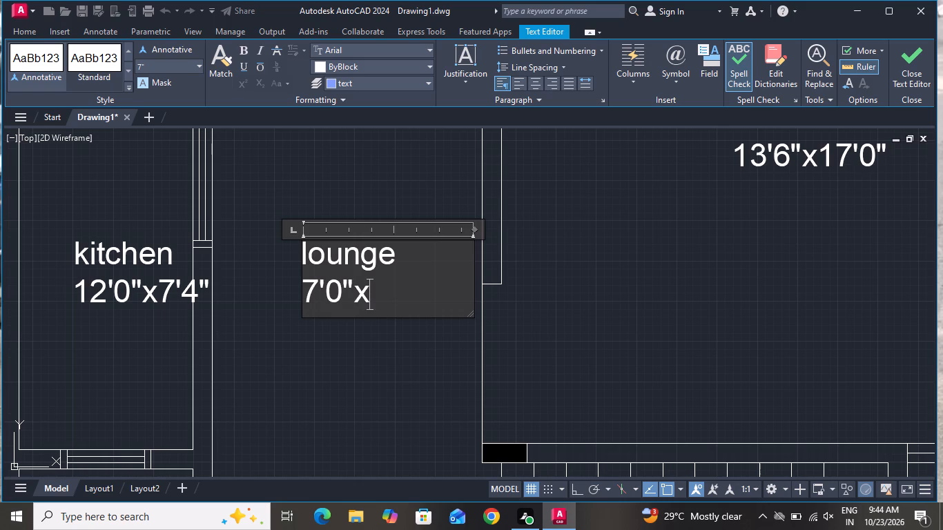
pyautogui.write('22')
pyautogui.write("'0")
pyautogui.hotkey('shift', '"')
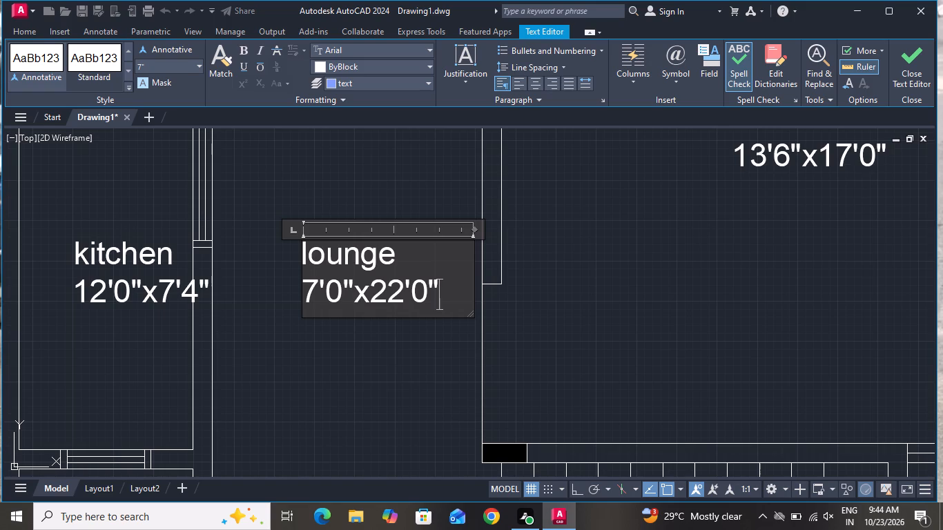
pyautogui.click(315, 389)
# Replace both lines of the kitchen label copy in the narrow space beside the lounge with "open to sky" and finish editing.
pyautogui.scroll(-1, 224, 175)
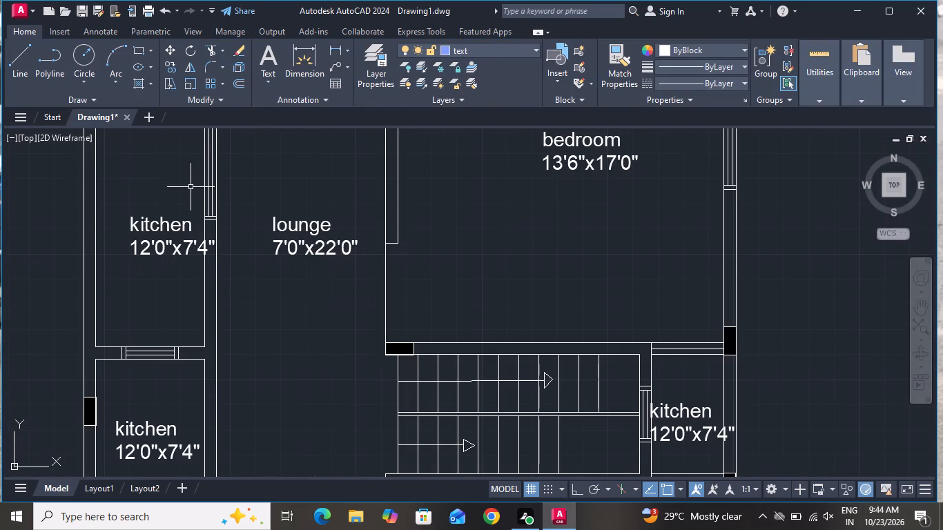
pyautogui.scroll(-2, 191, 195)
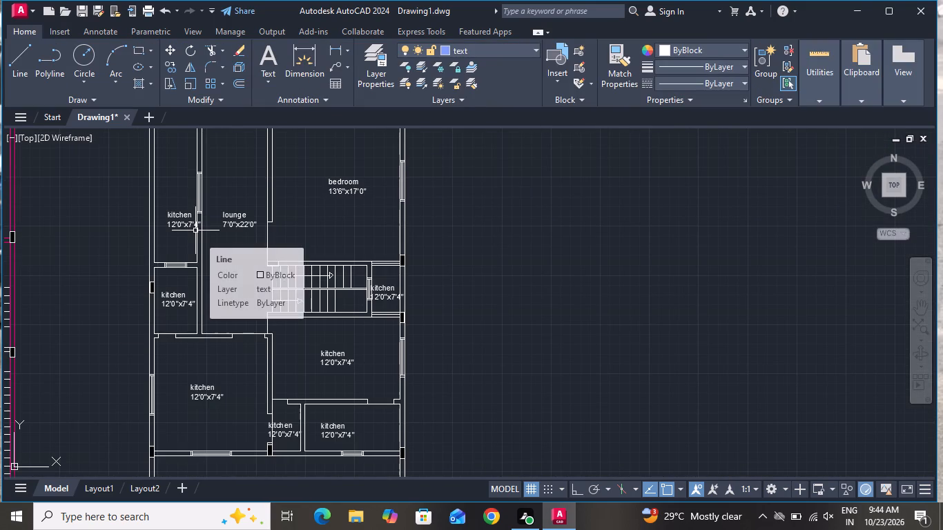
pyautogui.scroll(2, 195, 222)
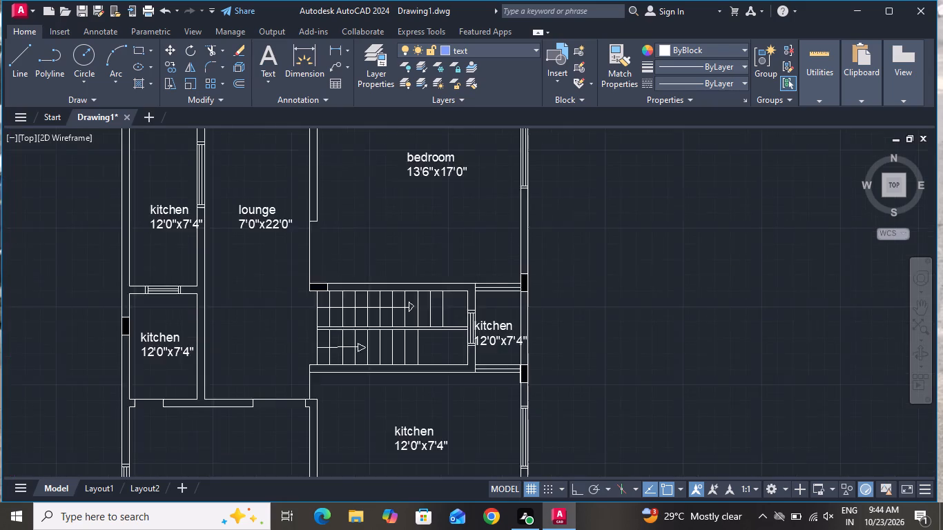
pyautogui.scroll(2, 195, 222)
pyautogui.doubleClick(210, 213)
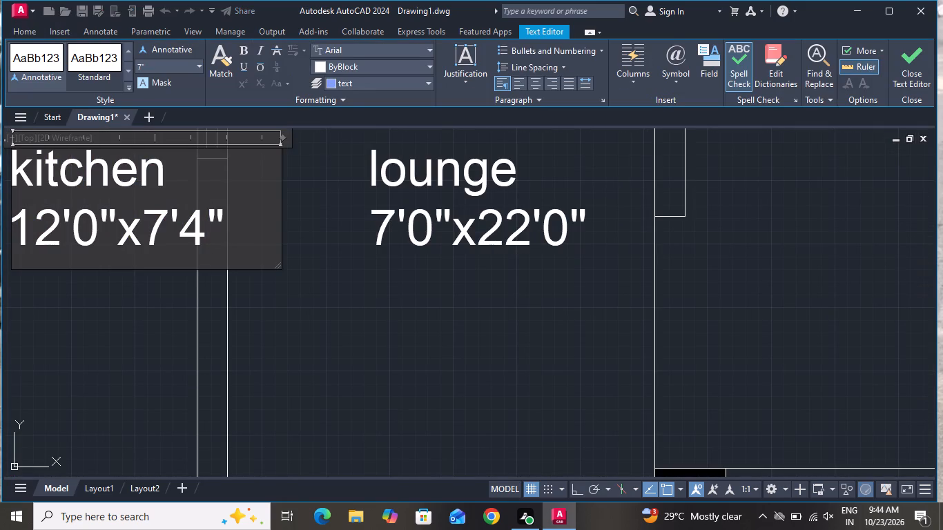
pyautogui.click(264, 216)
pyautogui.press('BackSpace')
pyautogui.press('BackSpace')
pyautogui.press('BackSpace')
pyautogui.press('BackSpace')
pyautogui.press('BackSpace')
pyautogui.press('BackSpace')
pyautogui.press('BackSpace')
pyautogui.press('BackSpace')
pyautogui.press('BackSpace')
pyautogui.press('BackSpace')
pyautogui.press('BackSpace')
pyautogui.press('BackSpace')
pyautogui.press('BackSpace')
pyautogui.press('BackSpace')
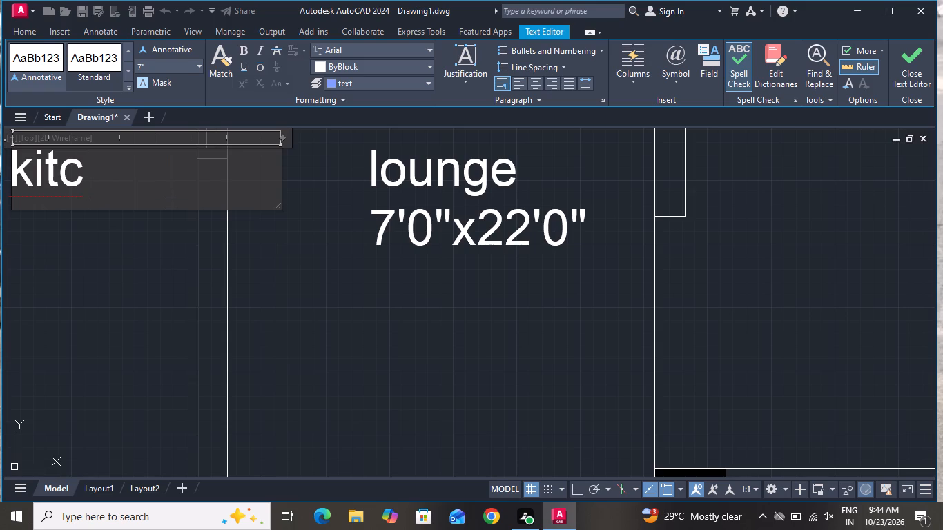
pyautogui.press('BackSpace')
pyautogui.press('BackSpace')
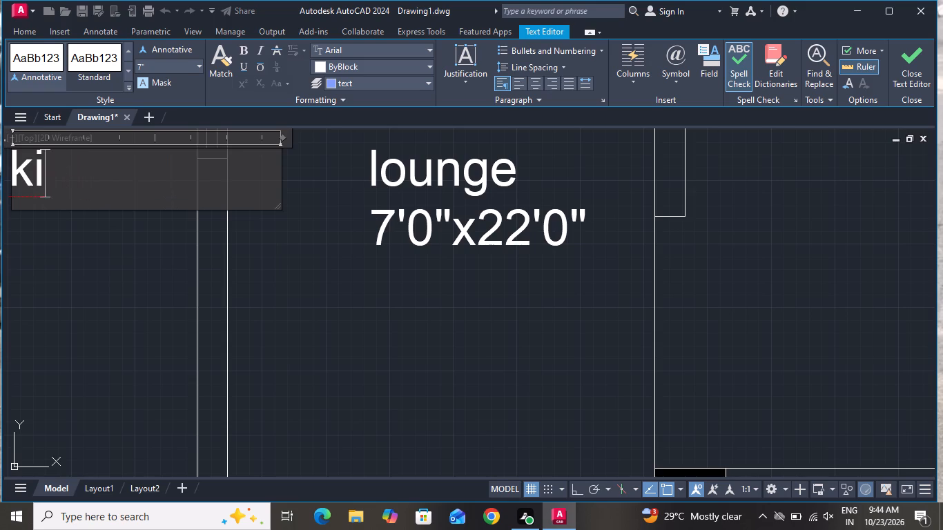
pyautogui.press('BackSpace')
pyautogui.press('BackSpace')
pyautogui.write('open to')
pyautogui.press('space')
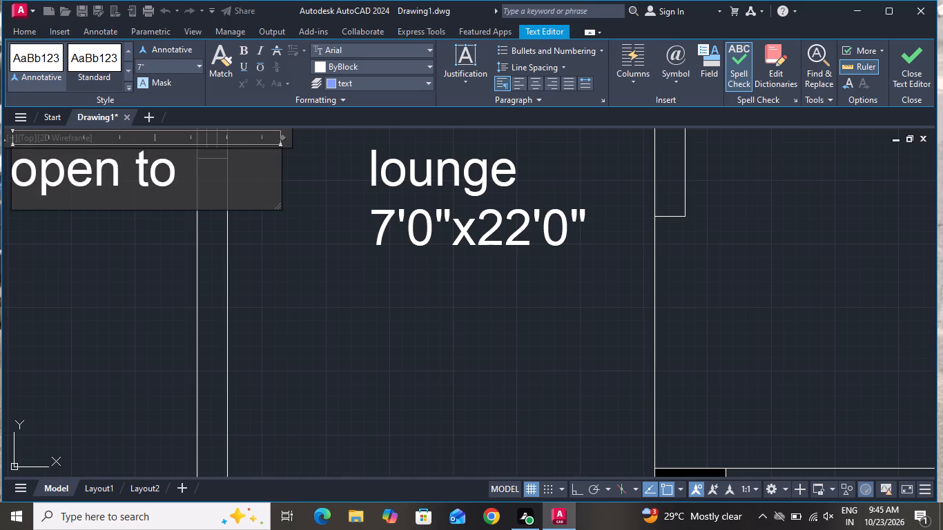
pyautogui.press('s')
pyautogui.press('k')
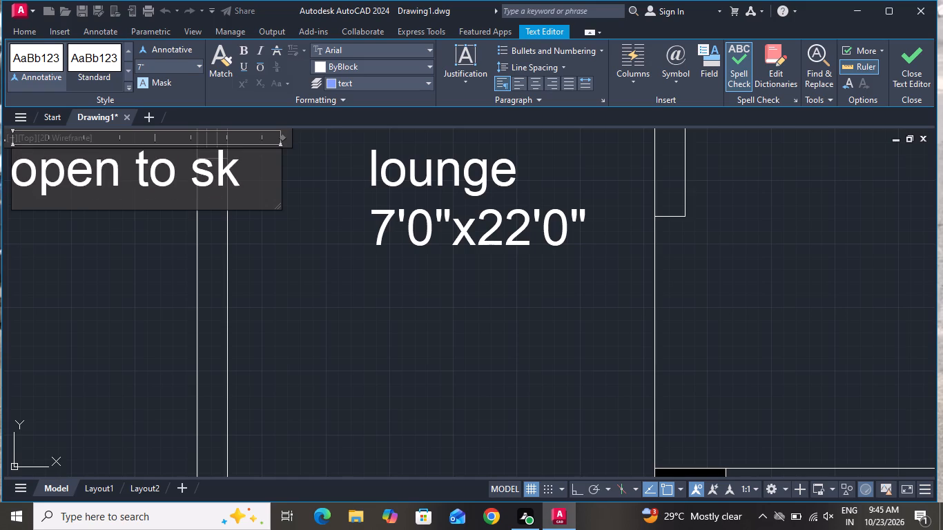
pyautogui.press('y')
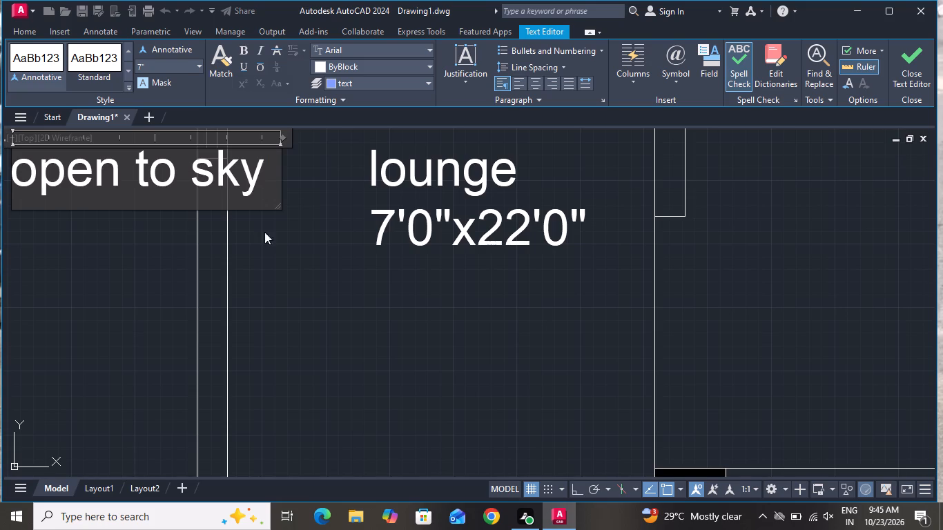
pyautogui.click(277, 340)
# Rotate the "open to sky" label 90 degrees with Ortho on so it reads vertically upward.
pyautogui.scroll(-3, 284, 346)
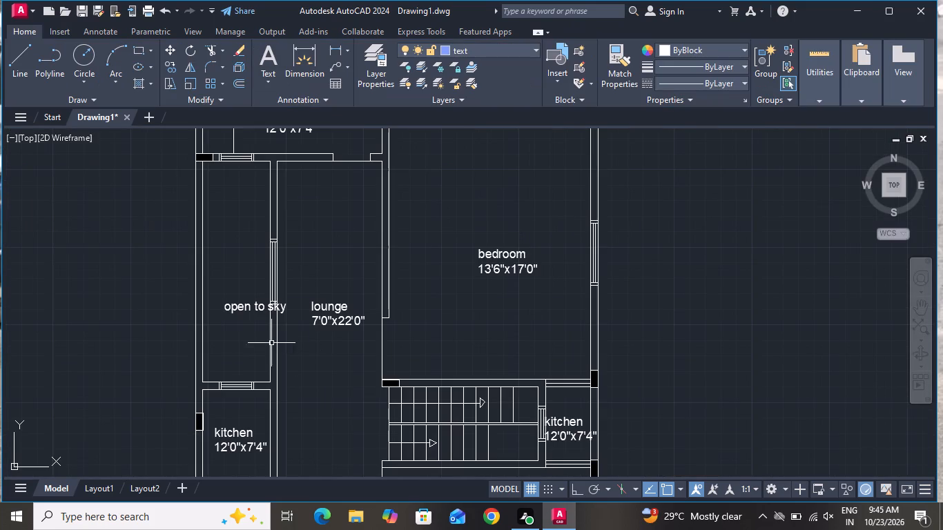
pyautogui.click(241, 311)
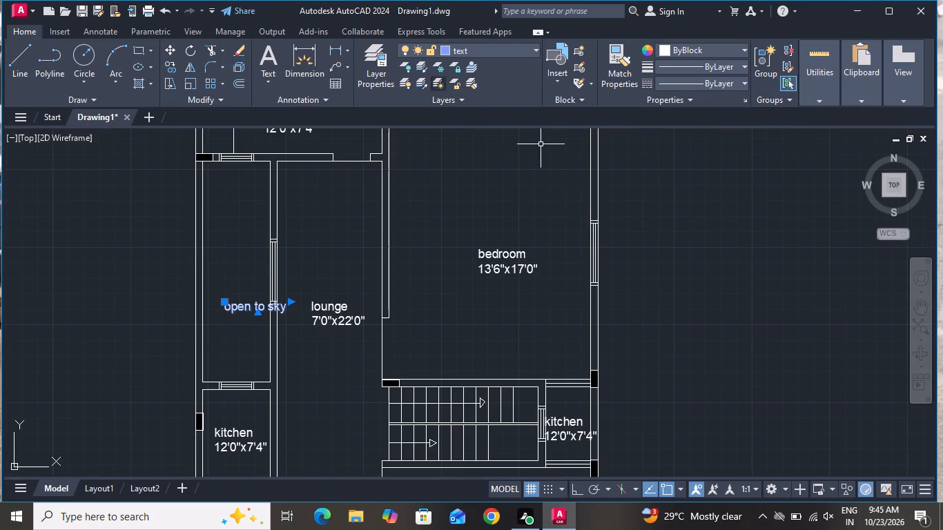
pyautogui.click(581, 495)
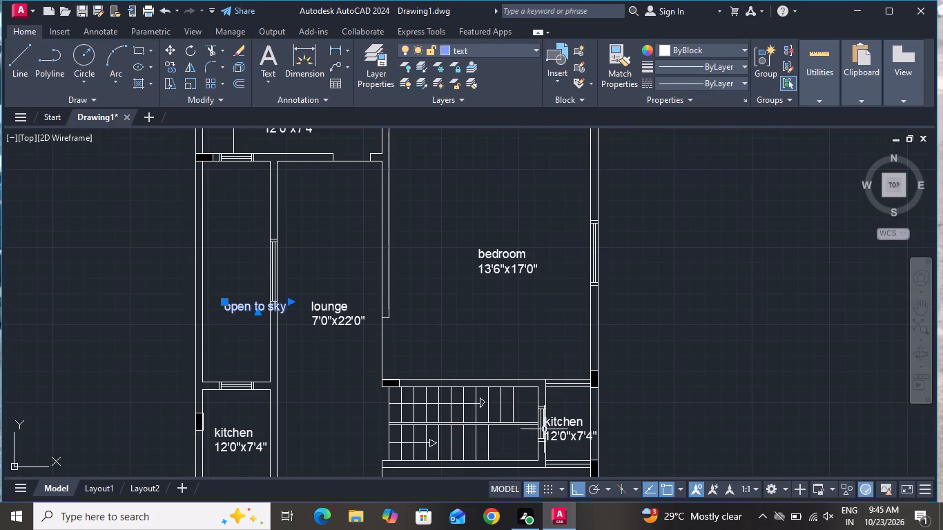
pyautogui.click(191, 50)
pyautogui.click(284, 306)
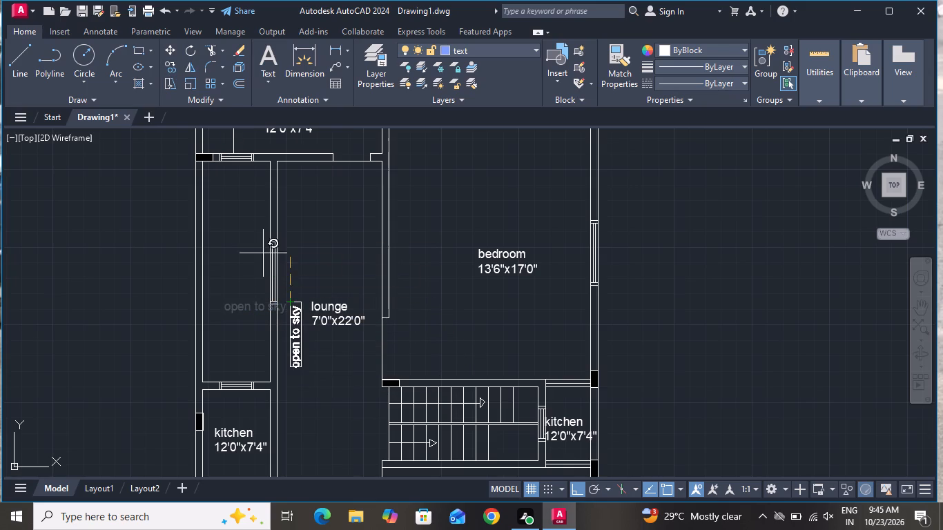
pyautogui.click(254, 244)
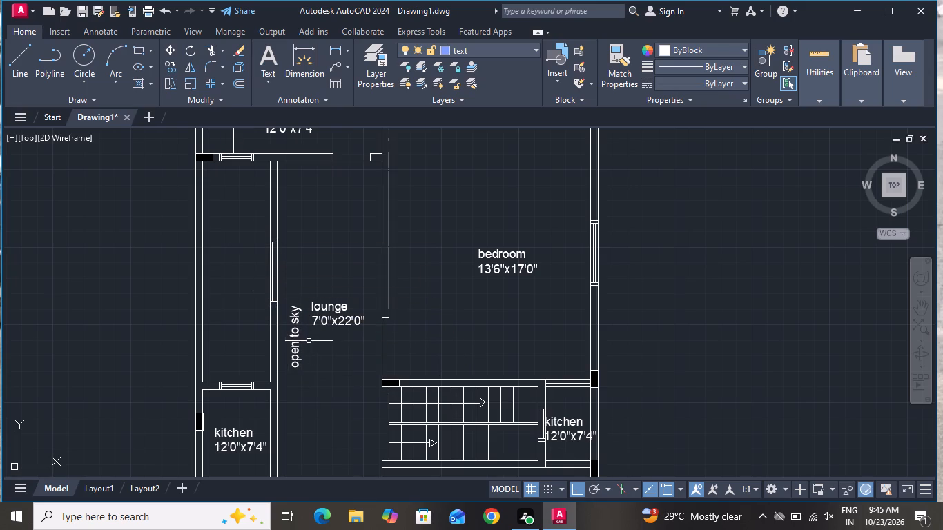
# Move the vertical "open to sky" label into the middle of the narrow space beside the lounge, with Ortho off.
pyautogui.click(296, 344)
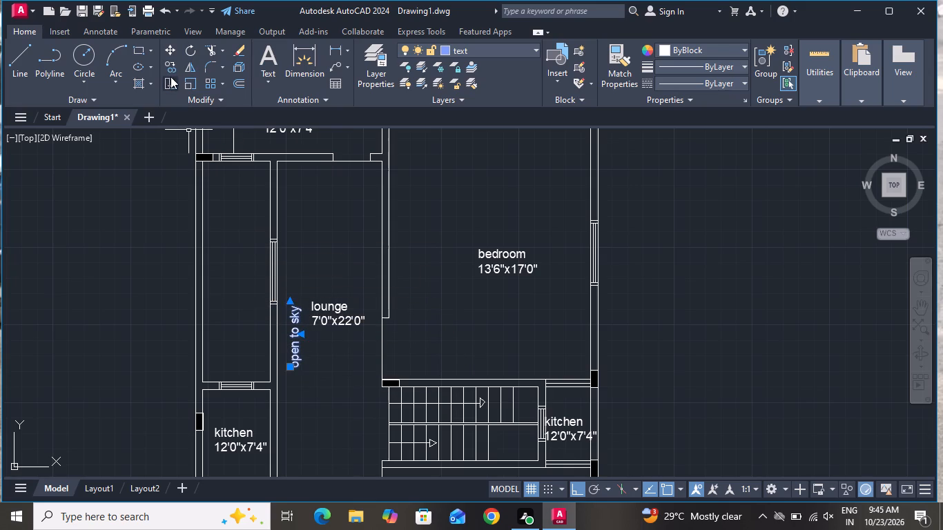
pyautogui.click(162, 64)
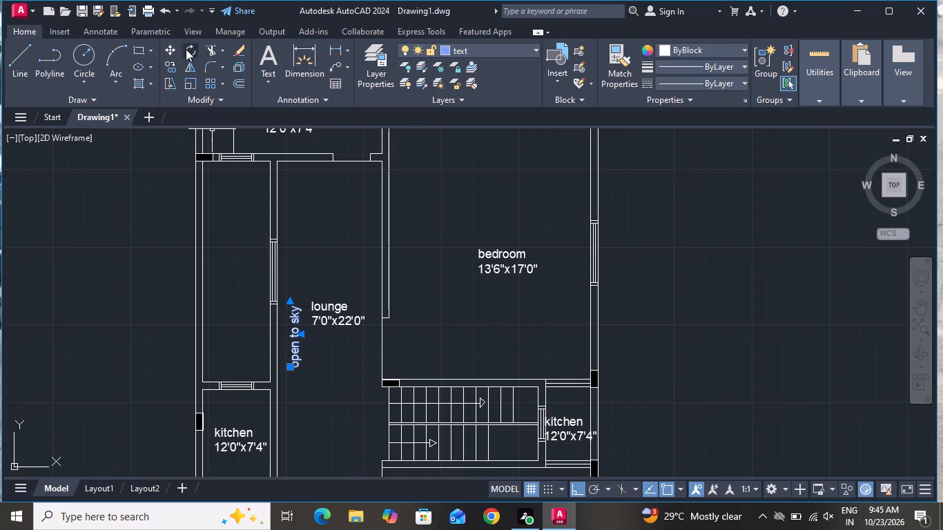
pyautogui.click(169, 51)
pyautogui.click(286, 326)
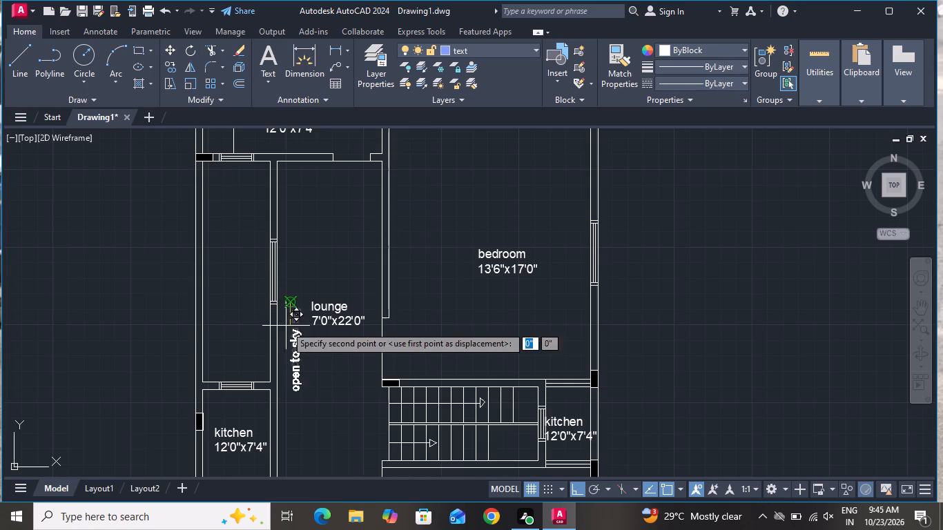
pyautogui.click(574, 485)
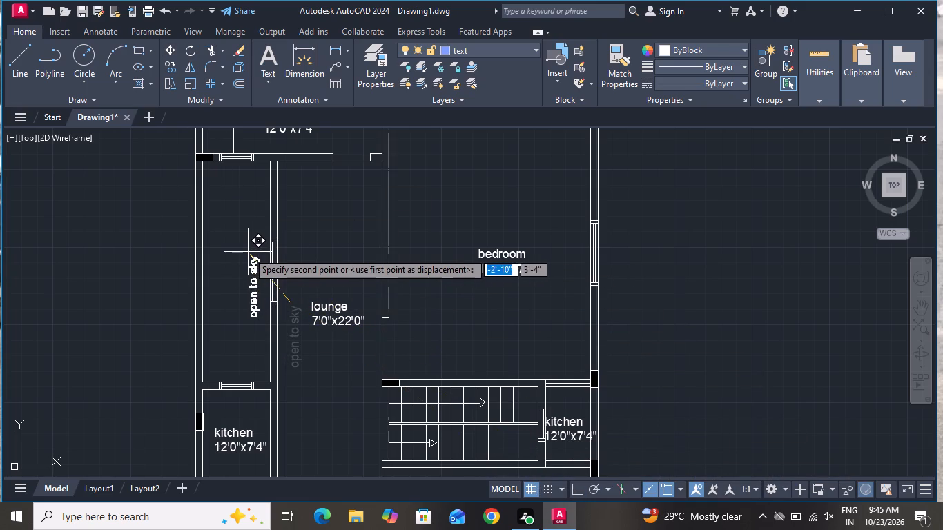
pyautogui.click(231, 235)
# Rename the kitchen label copy in the small room below the open-to-sky space as "bath".
pyautogui.scroll(-2, 328, 257)
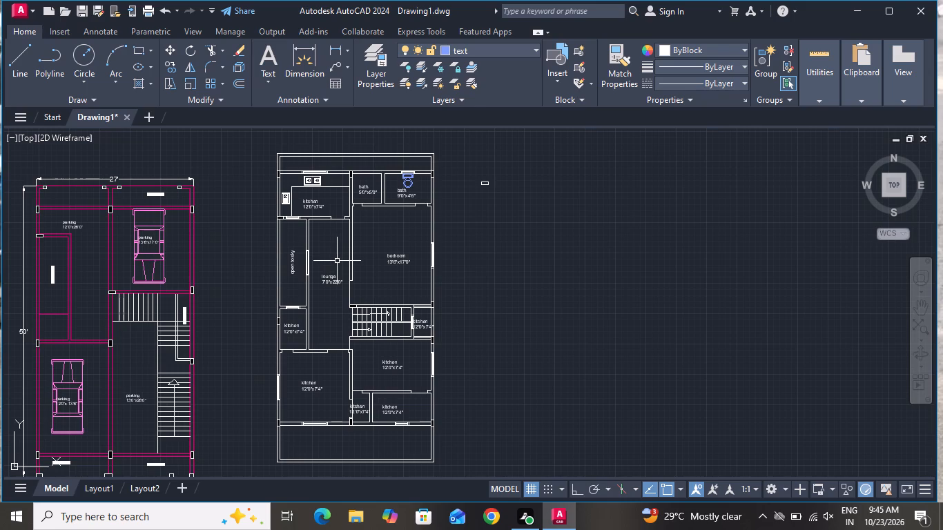
pyautogui.scroll(-2, 335, 261)
pyautogui.scroll(2, 322, 309)
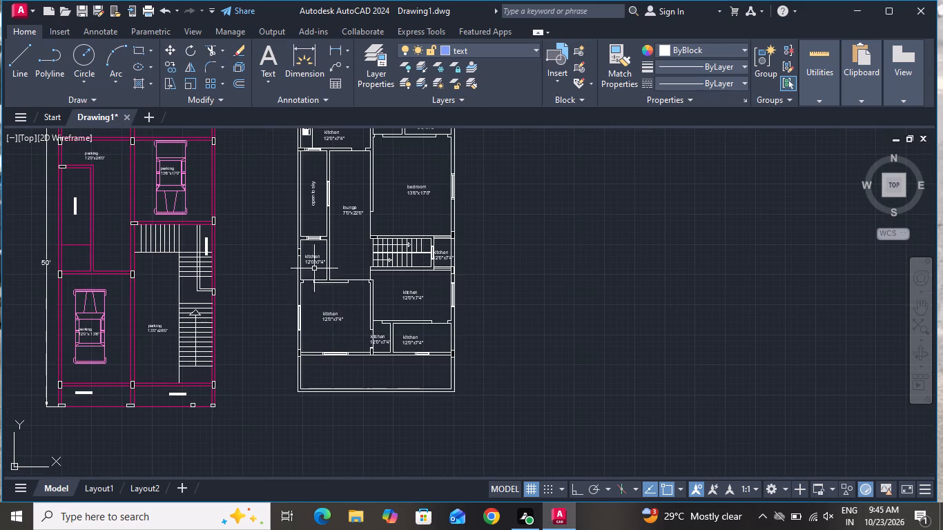
pyautogui.scroll(3, 312, 268)
pyautogui.doubleClick(339, 228)
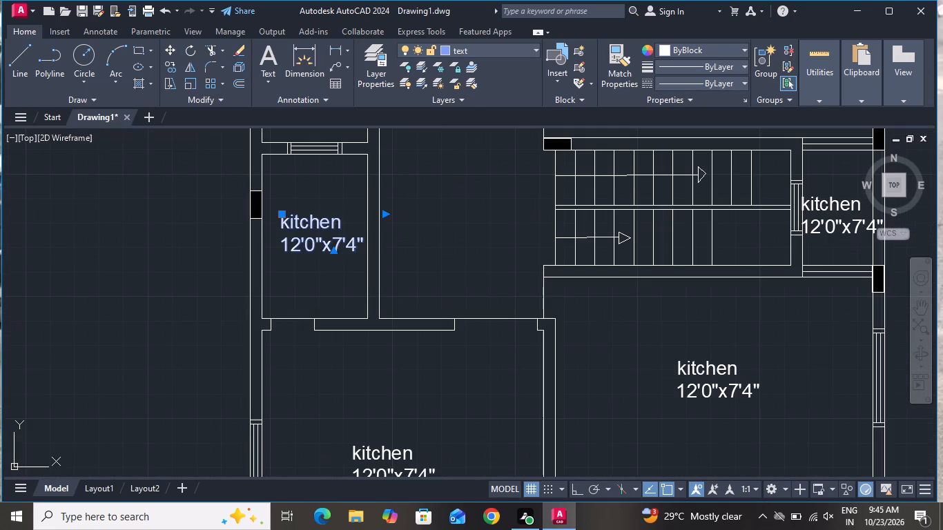
pyautogui.press('BackSpace')
pyautogui.press('BackSpace')
pyautogui.press('BackSpace')
pyautogui.press('BackSpace')
pyautogui.press('BackSpace')
pyautogui.press('BackSpace')
pyautogui.press('BackSpace')
pyautogui.press('BackSpace')
pyautogui.press('BackSpace')
pyautogui.press('BackSpace')
pyautogui.press('BackSpace')
pyautogui.press('BackSpace')
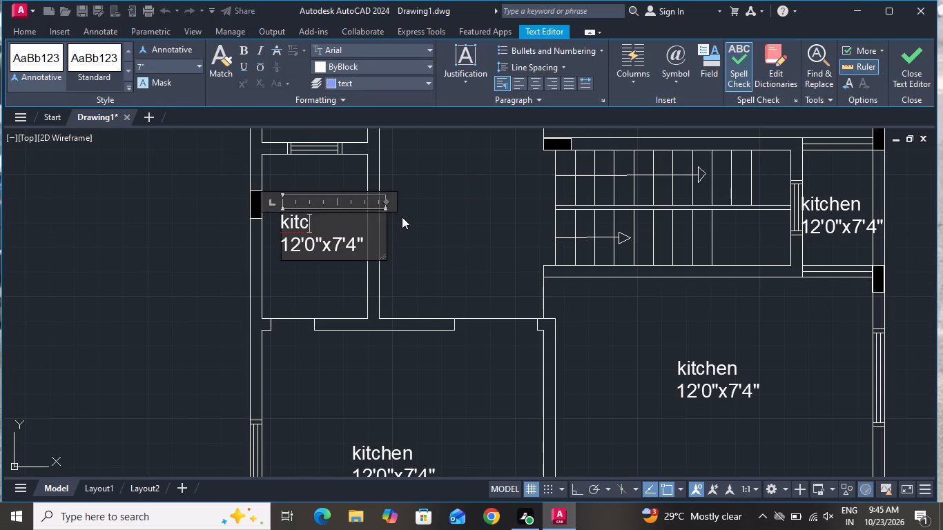
pyautogui.press('b')
pyautogui.write('ath')
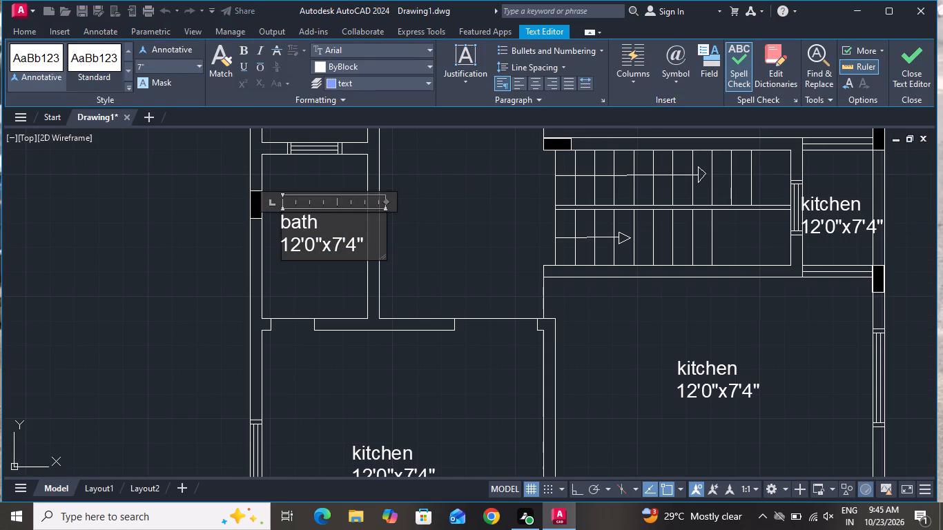
# Replace the dimensions in this bath label with 5'0"x7'0" and finish editing the text.
pyautogui.click(321, 239)
pyautogui.press('BackSpace')
pyautogui.press('BackSpace')
pyautogui.press('BackSpace')
pyautogui.press('BackSpace')
pyautogui.press('BackSpace')
pyautogui.press('BackSpace')
pyautogui.press('BackSpace')
pyautogui.press('BackSpace')
pyautogui.write('th')
pyautogui.press('Return')
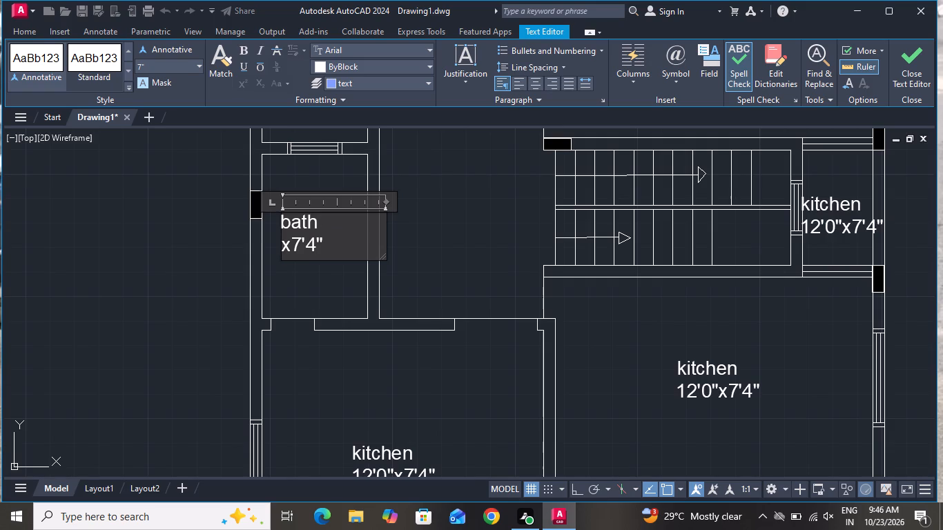
pyautogui.press('5')
pyautogui.write("'0")
pyautogui.hotkey('shift', '"')
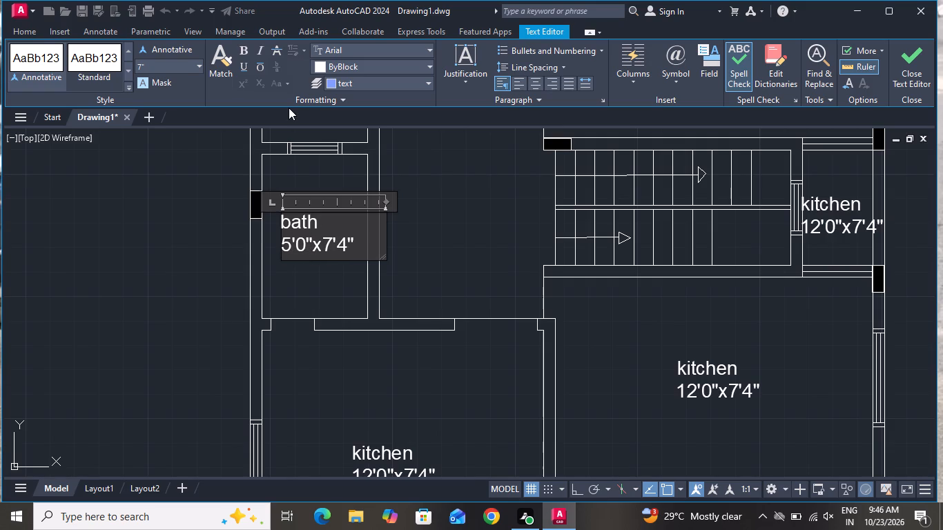
pyautogui.click(360, 240)
pyautogui.press('BackSpace')
pyautogui.press('BackSpace')
pyautogui.press('0')
pyautogui.hotkey('shift', '"')
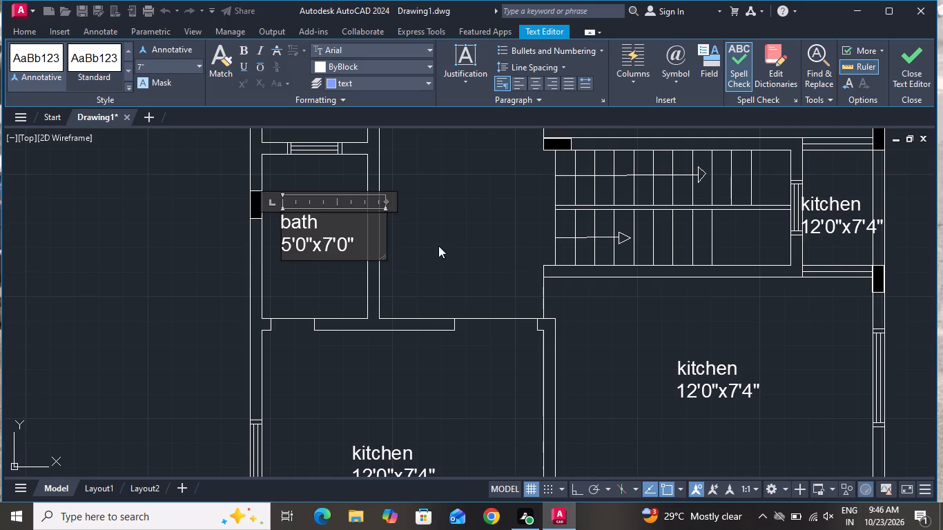
pyautogui.click(438, 244)
# Rename the kitchen label copy in the large room below that bath as "bedroom".
pyautogui.scroll(-5, 438, 244)
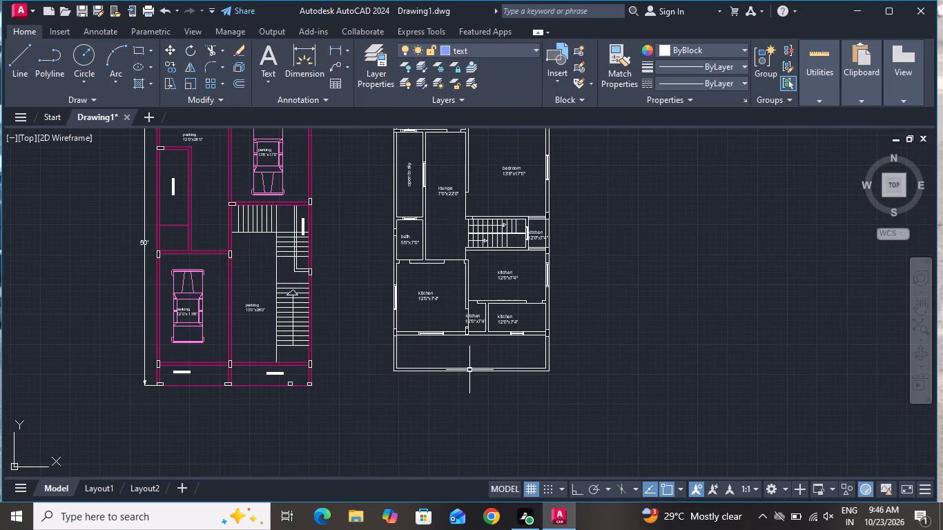
pyautogui.scroll(4, 439, 299)
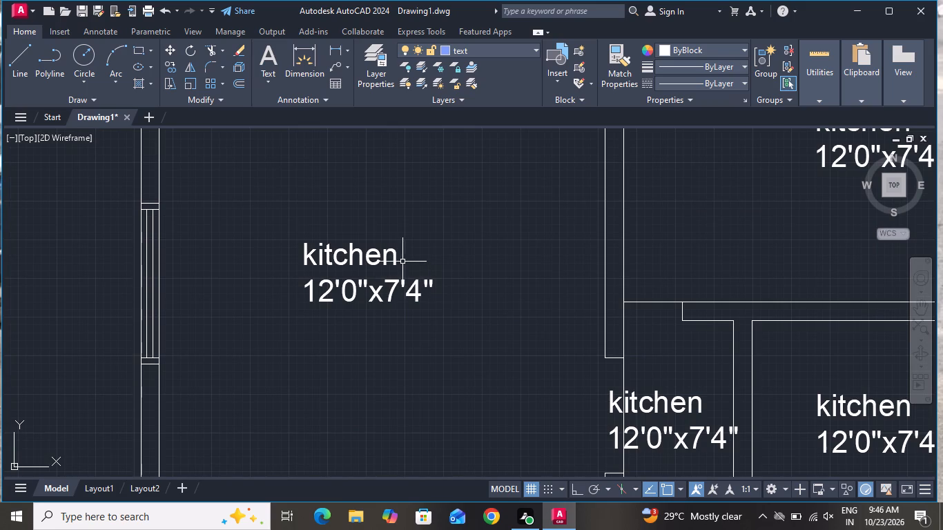
pyautogui.doubleClick(392, 255)
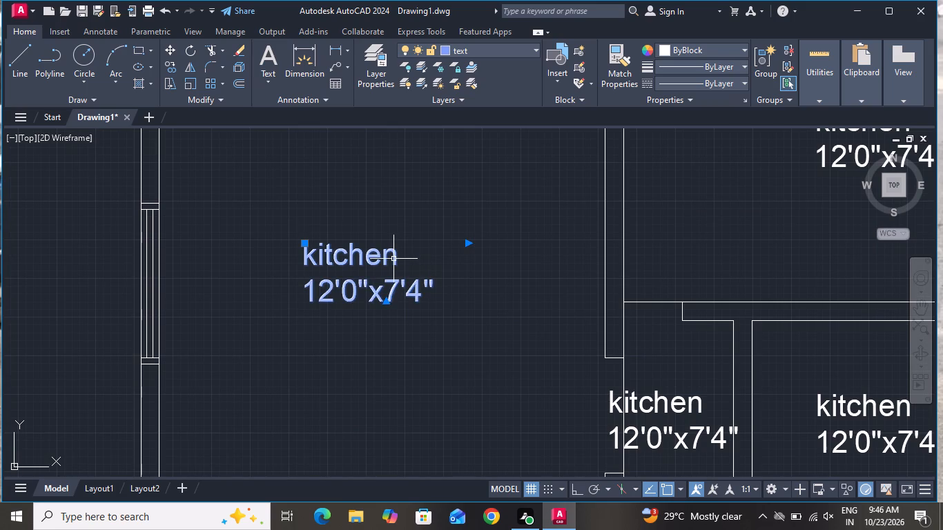
pyautogui.doubleClick(394, 259)
pyautogui.press('BackSpace')
pyautogui.press('BackSpace')
pyautogui.press('BackSpace')
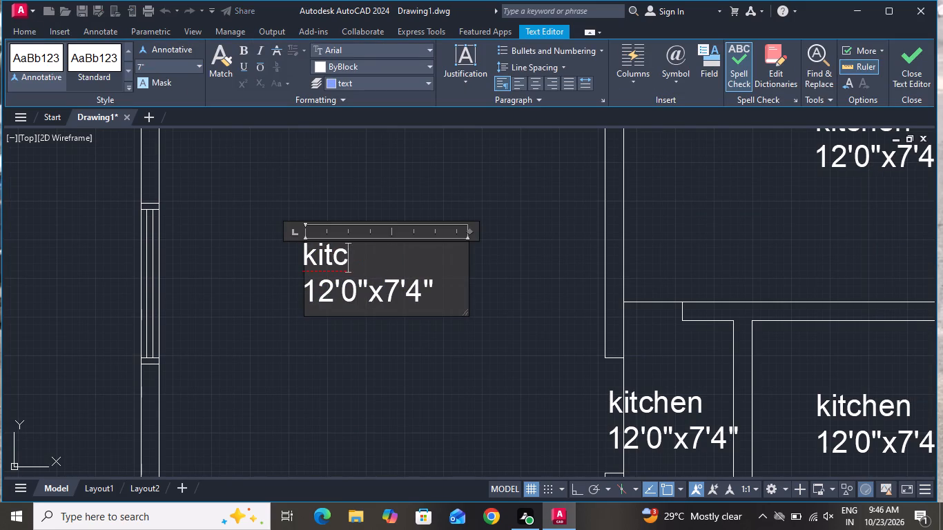
pyautogui.press('BackSpace')
pyautogui.press('BackSpace')
pyautogui.press('BackSpace')
pyautogui.press('BackSpace')
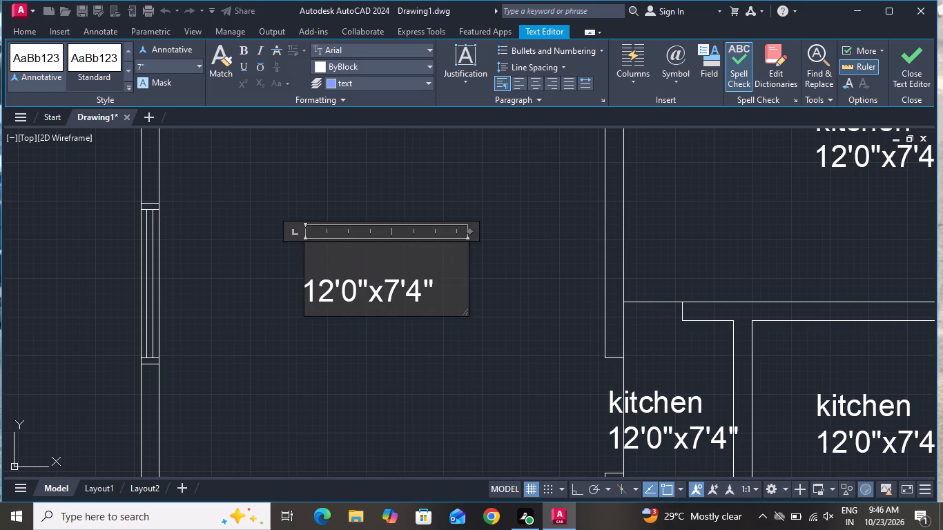
pyautogui.write('bedr')
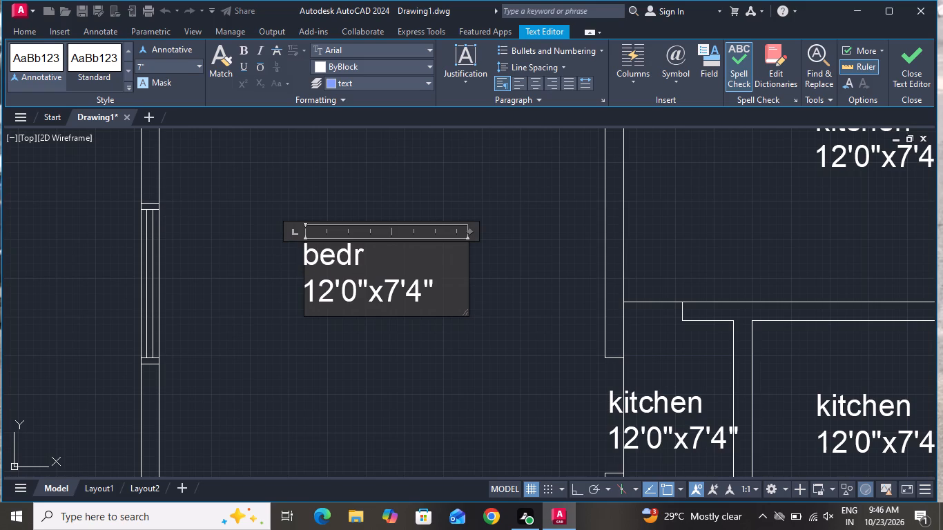
pyautogui.write('oom')
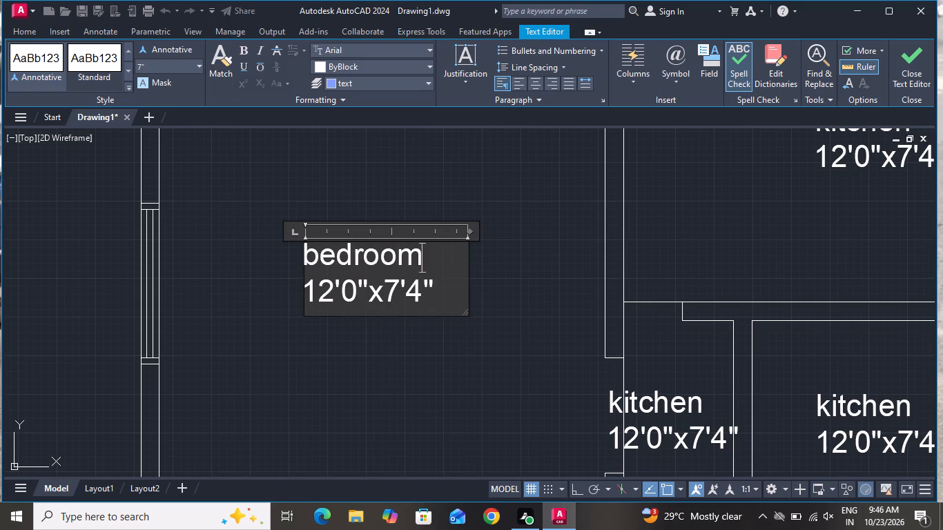
# Replace the dimensions in this bedroom label with 12'0"x13'0" and finish editing the text.
pyautogui.click(465, 300)
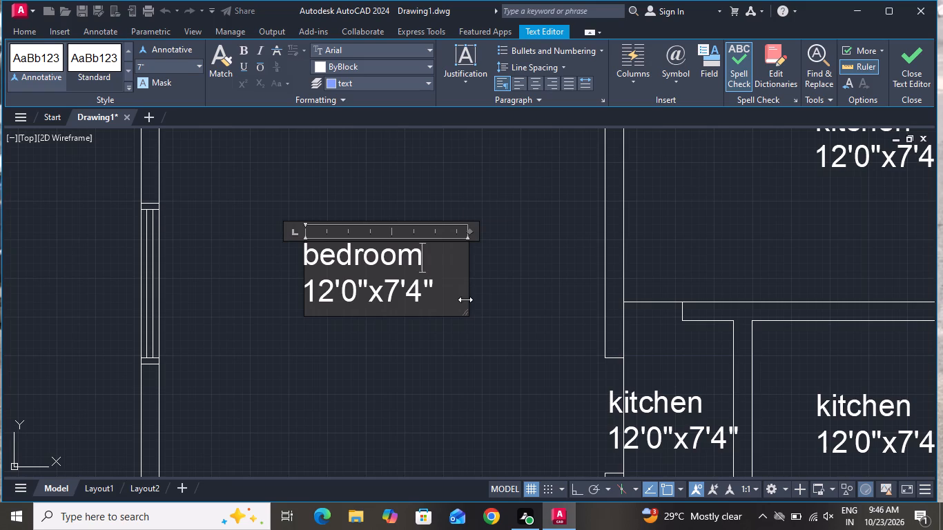
pyautogui.click(456, 294)
pyautogui.press('BackSpace')
pyautogui.press('BackSpace')
pyautogui.press('BackSpace')
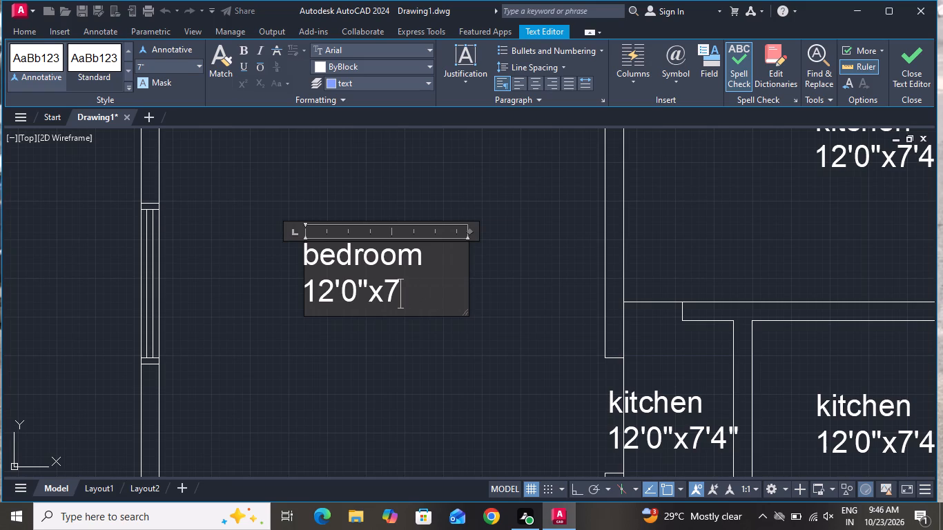
pyautogui.press('BackSpace')
pyautogui.press('BackSpace')
pyautogui.press('BackSpace')
pyautogui.press('BackSpace')
pyautogui.press('BackSpace')
pyautogui.press('BackSpace')
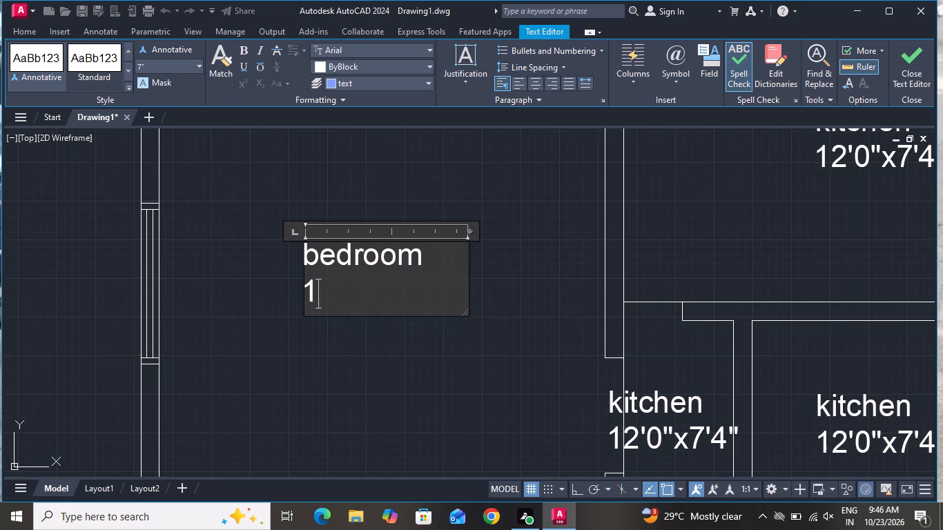
pyautogui.press('BackSpace')
pyautogui.write('12')
pyautogui.write("'0")
pyautogui.hotkey('shift', '"')
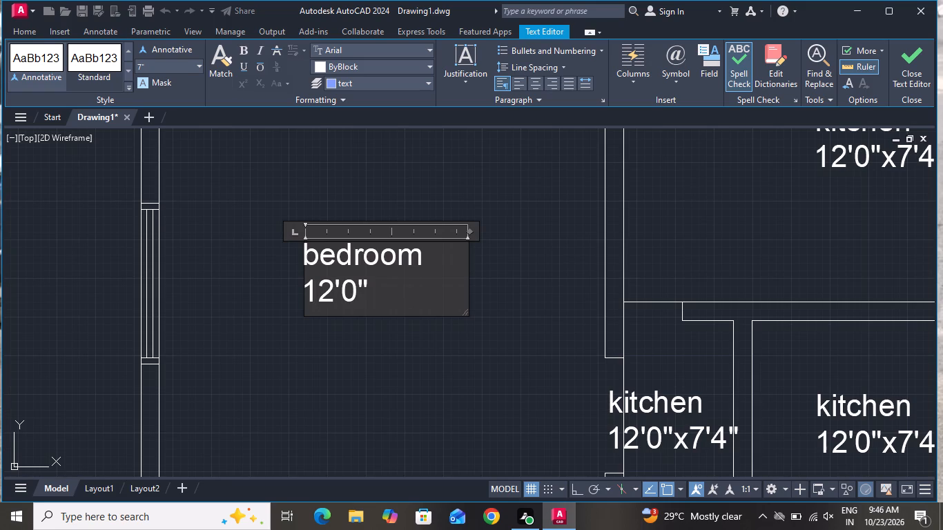
pyautogui.press('x')
pyautogui.write('13')
pyautogui.write("'0")
pyautogui.hotkey('shift', '"')
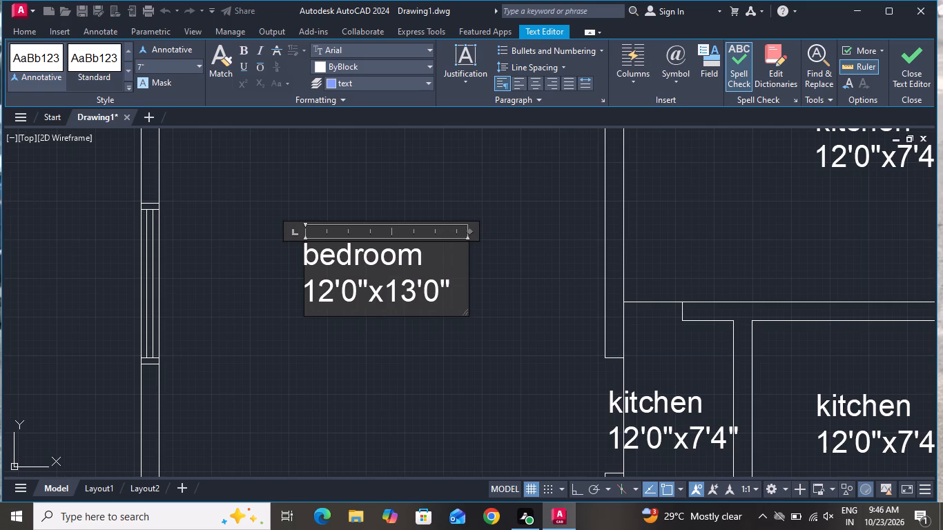
pyautogui.click(433, 307)
pyautogui.click(425, 356)
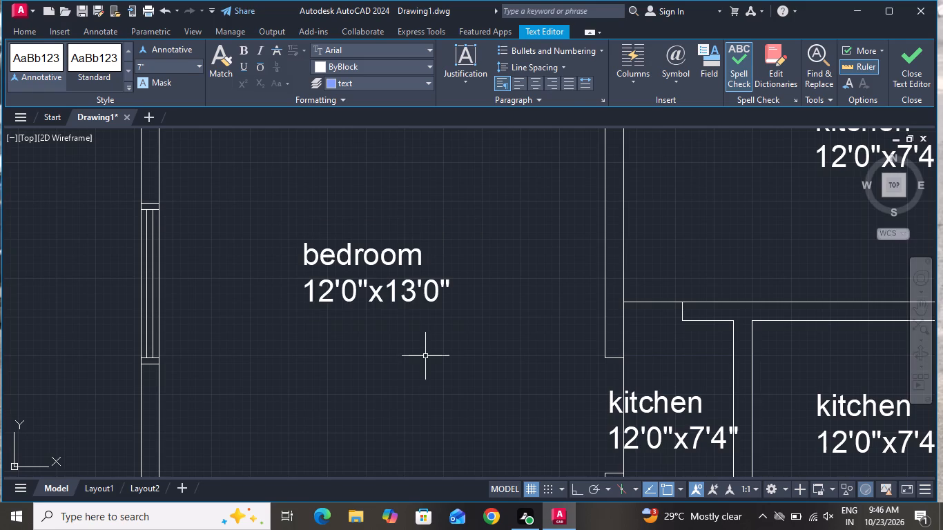
# Rename the kitchen label copy in the room directly below the staircase as "bedroom".
pyautogui.scroll(-4, 425, 356)
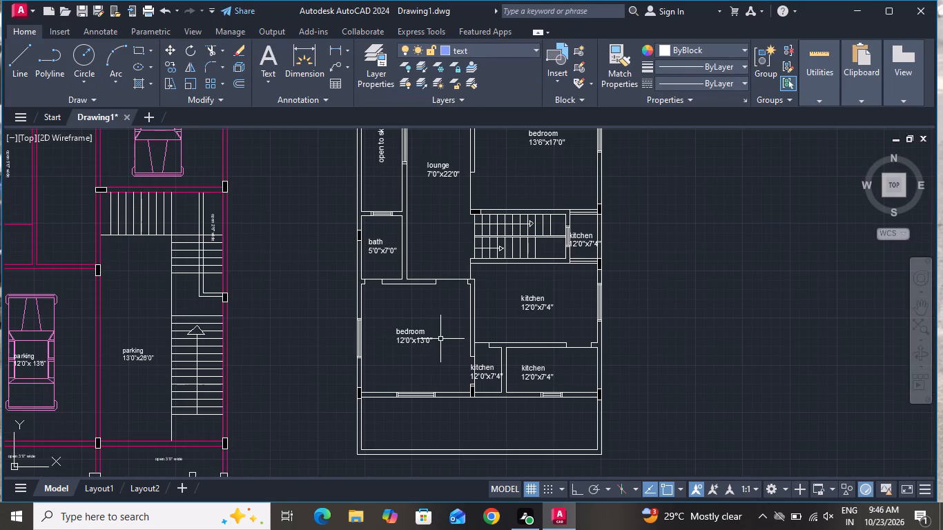
pyautogui.scroll(3, 563, 301)
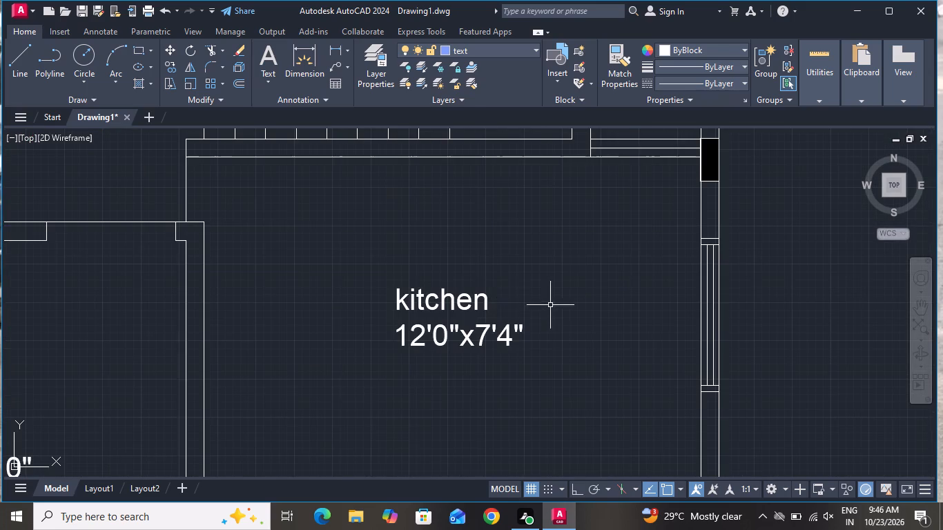
pyautogui.doubleClick(489, 304)
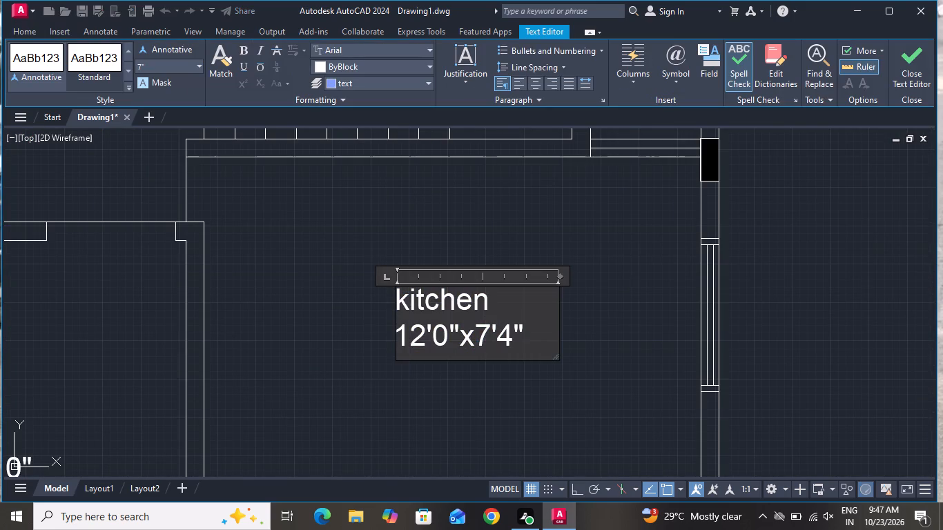
pyautogui.press('BackSpace')
pyautogui.press('BackSpace')
pyautogui.press('BackSpace')
pyautogui.press('BackSpace')
pyautogui.press('BackSpace')
pyautogui.press('BackSpace')
pyautogui.press('BackSpace')
pyautogui.press('BackSpace')
pyautogui.press('BackSpace')
pyautogui.press('BackSpace')
pyautogui.press('BackSpace')
pyautogui.press('BackSpace')
pyautogui.press('BackSpace')
pyautogui.press('BackSpace')
pyautogui.press('BackSpace')
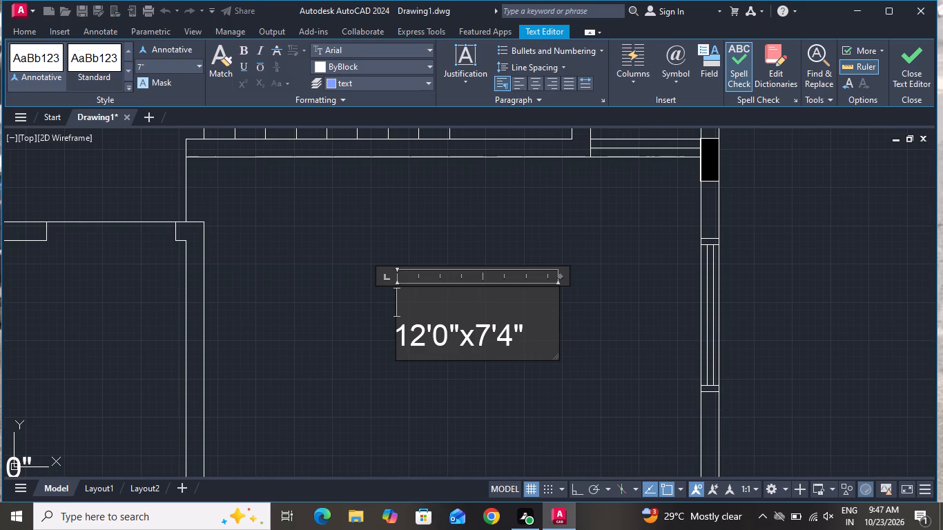
pyautogui.write('br')
pyautogui.press('BackSpace')
pyautogui.write('edr')
pyautogui.write('oom')
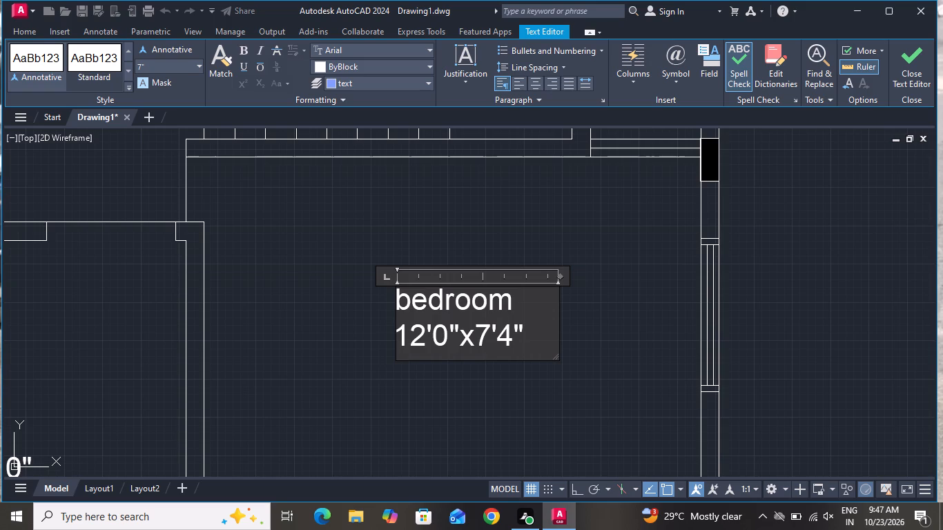
# Replace the dimensions in this bedroom label with 13'6"x12'0" and finish editing the text.
pyautogui.click(531, 333)
pyautogui.press('BackSpace')
pyautogui.press('BackSpace')
pyautogui.press('BackSpace')
pyautogui.press('BackSpace')
pyautogui.press('BackSpace')
pyautogui.press('BackSpace')
pyautogui.press('BackSpace')
pyautogui.press('BackSpace')
pyautogui.press('BackSpace')
pyautogui.press('BackSpace')
pyautogui.press('BackSpace')
pyautogui.press('BackSpace')
pyautogui.press('BackSpace')
pyautogui.press('BackSpace')
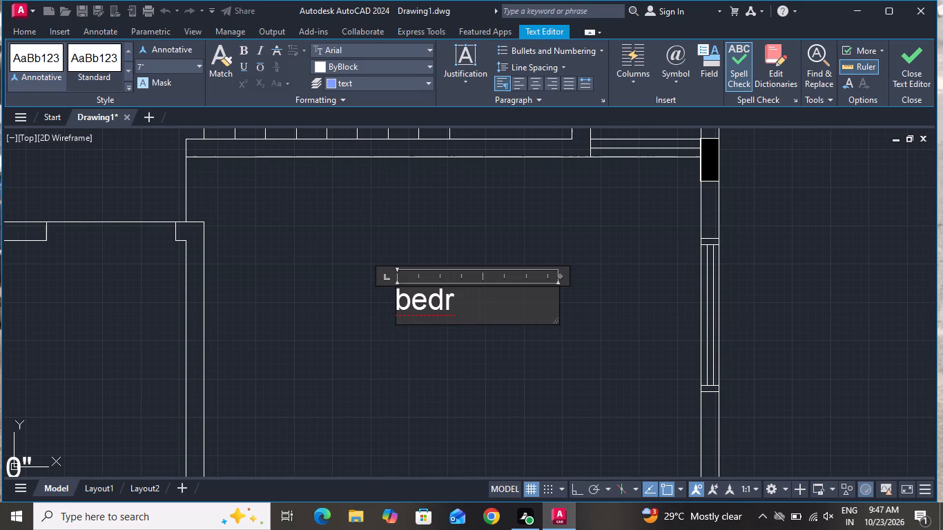
pyautogui.write('oom')
pyautogui.press('Return')
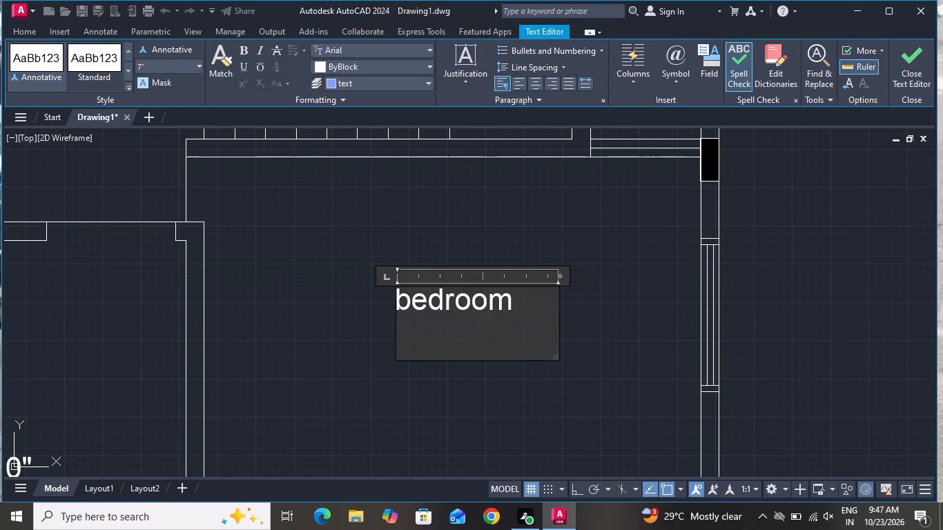
pyautogui.write('13')
pyautogui.press("'")
pyautogui.press('6')
pyautogui.hotkey('shift', '"')
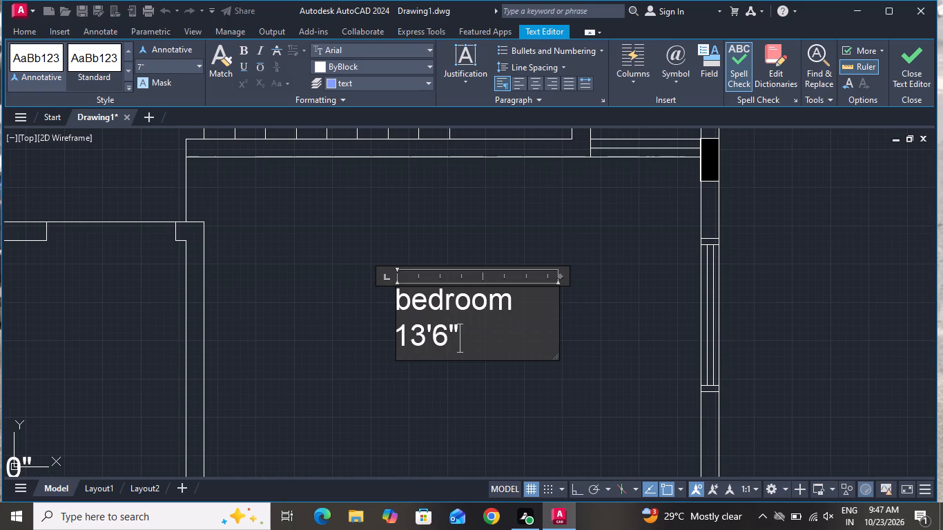
pyautogui.press('x')
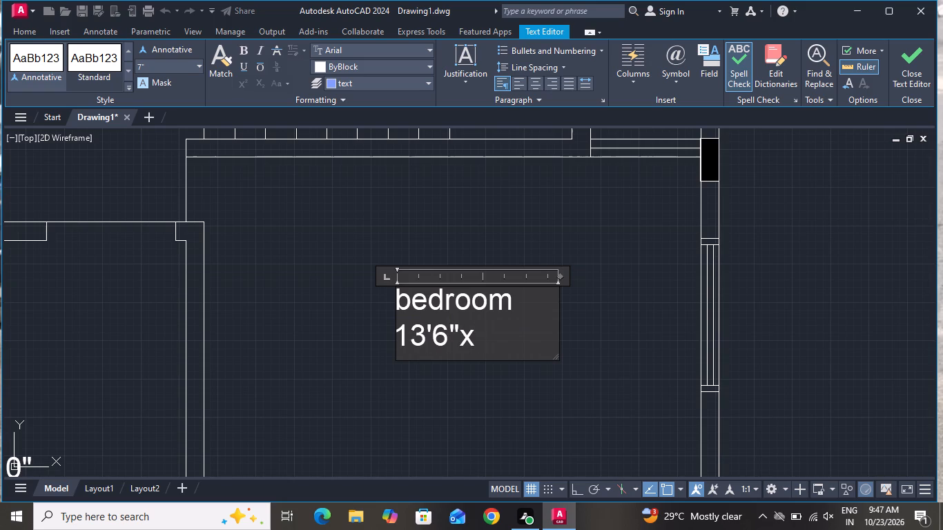
pyautogui.write("12'0")
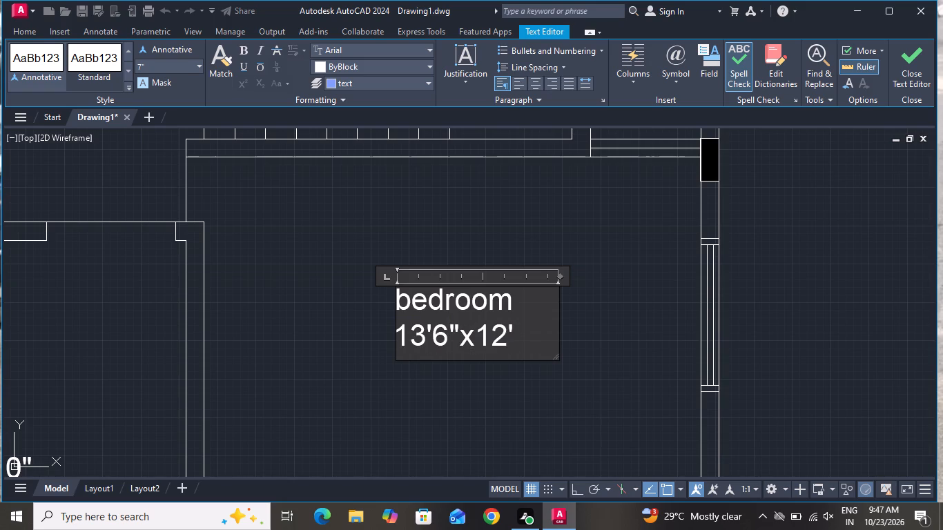
pyautogui.hotkey('shift', '"')
pyautogui.click(353, 234)
# Rename the kitchen label copy in the narrow space below that bedroom, beside the large lower bedroom, as "balcony".
pyautogui.scroll(-4, 353, 234)
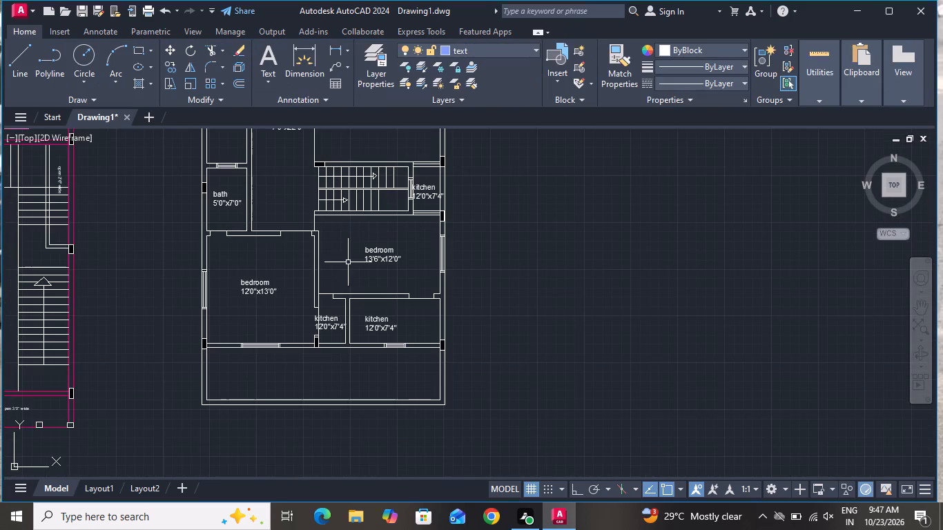
pyautogui.scroll(2, 267, 297)
pyautogui.scroll(-1, 263, 293)
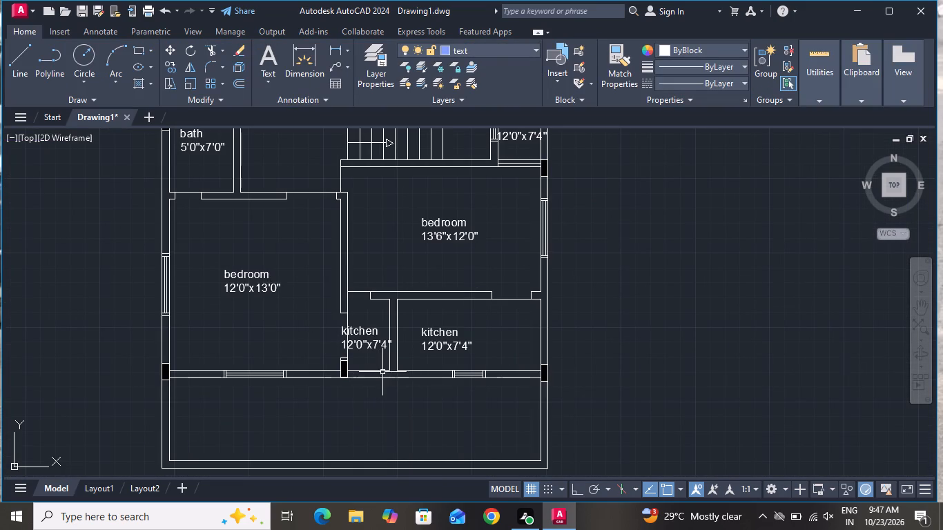
pyautogui.scroll(3, 401, 355)
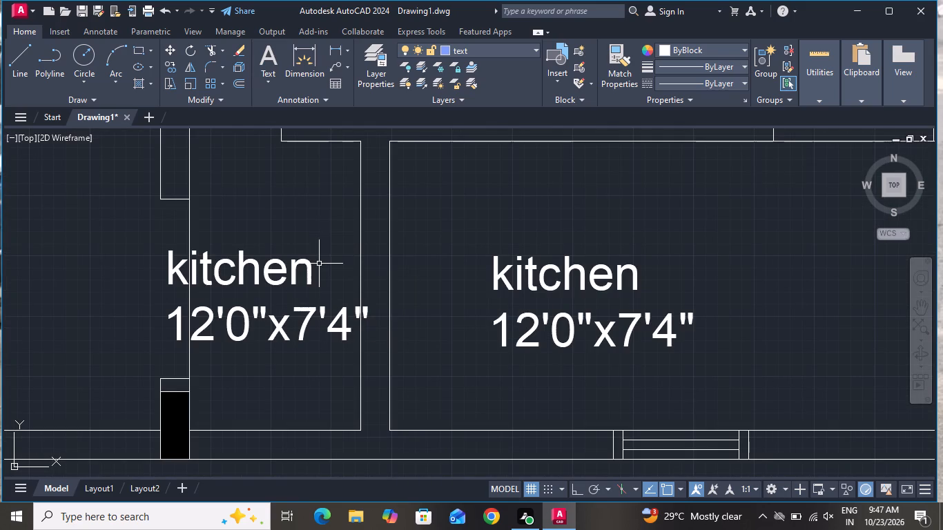
pyautogui.doubleClick(313, 268)
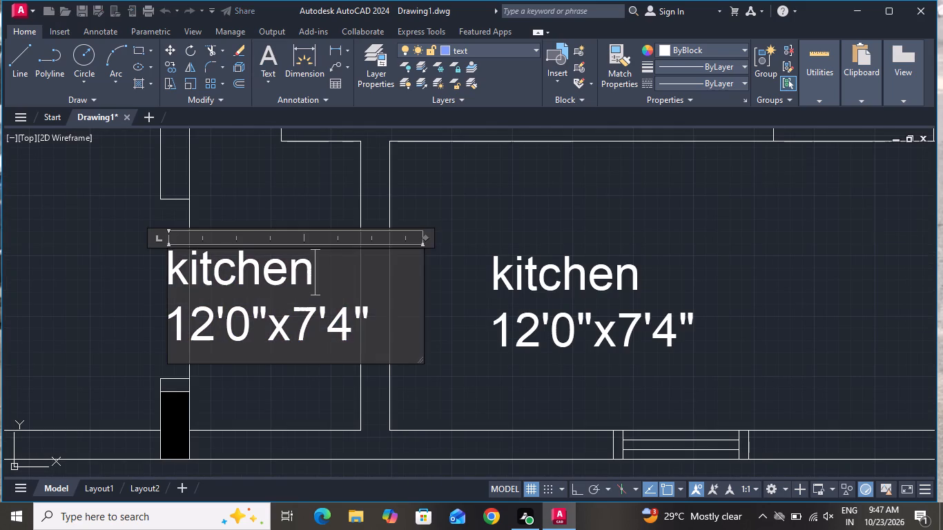
pyautogui.press('BackSpace')
pyautogui.press('BackSpace')
pyautogui.press('BackSpace')
pyautogui.press('BackSpace')
pyautogui.press('BackSpace')
pyautogui.press('BackSpace')
pyautogui.press('BackSpace')
pyautogui.press('BackSpace')
pyautogui.press('BackSpace')
pyautogui.press('BackSpace')
pyautogui.press('BackSpace')
pyautogui.press('BackSpace')
pyautogui.press('BackSpace')
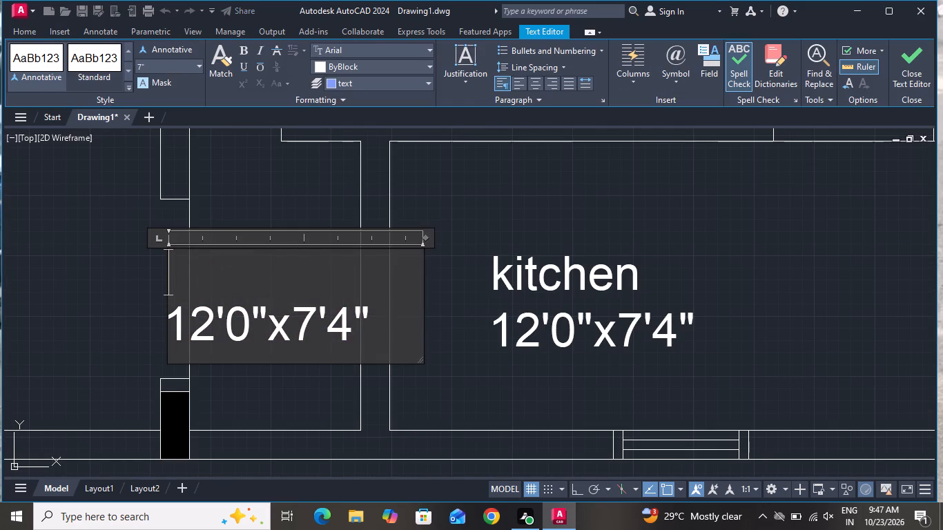
pyautogui.write('bal')
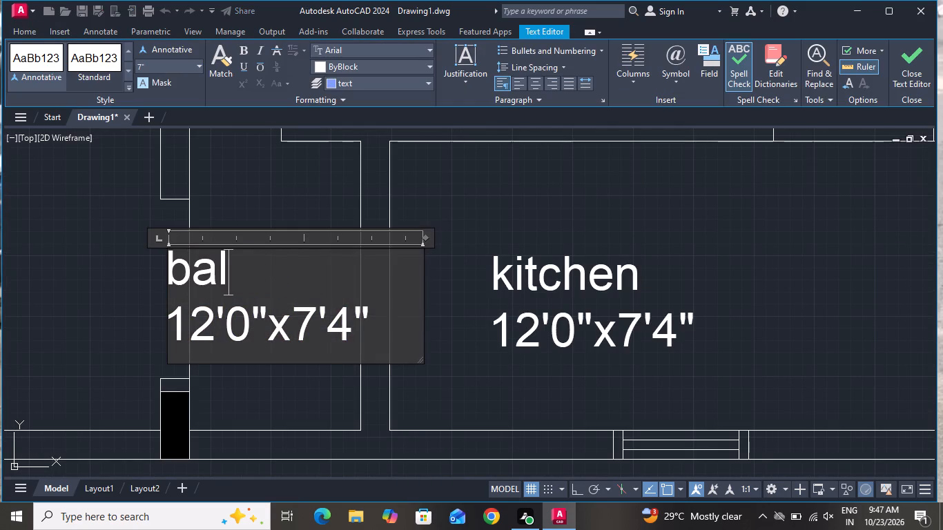
pyautogui.press('c')
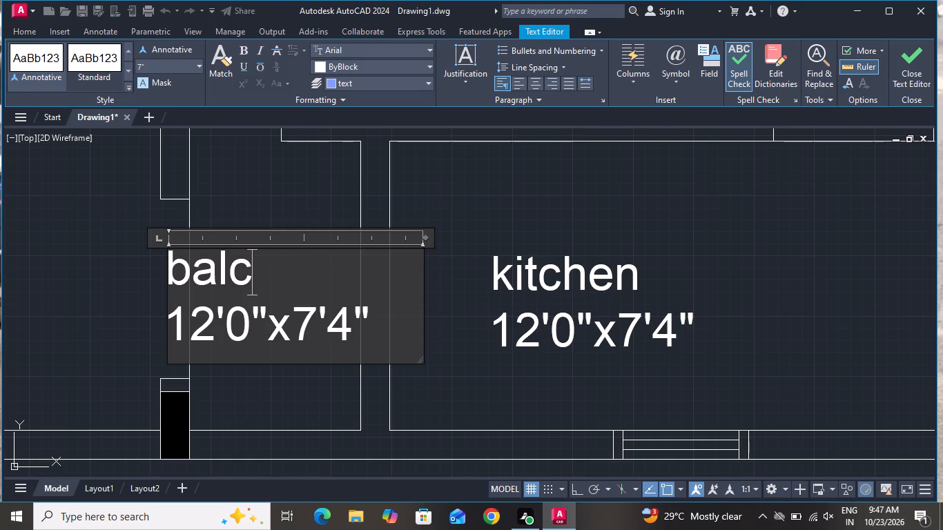
pyautogui.write('ony')
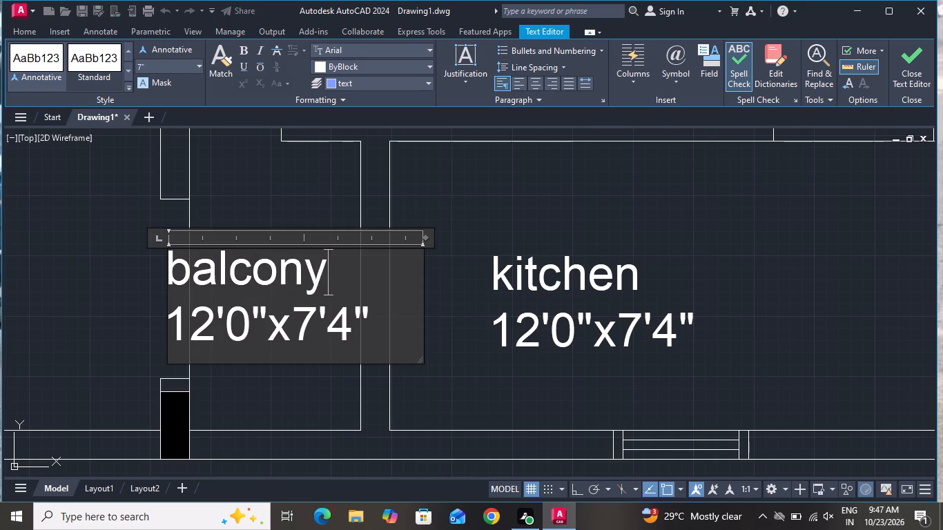
# Replace the dimensions in this balcony label with 5'0"x5'0" and finish editing the text.
pyautogui.click(373, 306)
pyautogui.press('BackSpace')
pyautogui.press('BackSpace')
pyautogui.press('BackSpace')
pyautogui.press('BackSpace')
pyautogui.press('BackSpace')
pyautogui.press('BackSpace')
pyautogui.press('BackSpace')
pyautogui.press('BackSpace')
pyautogui.press('BackSpace')
pyautogui.press('BackSpace')
pyautogui.press('BackSpace')
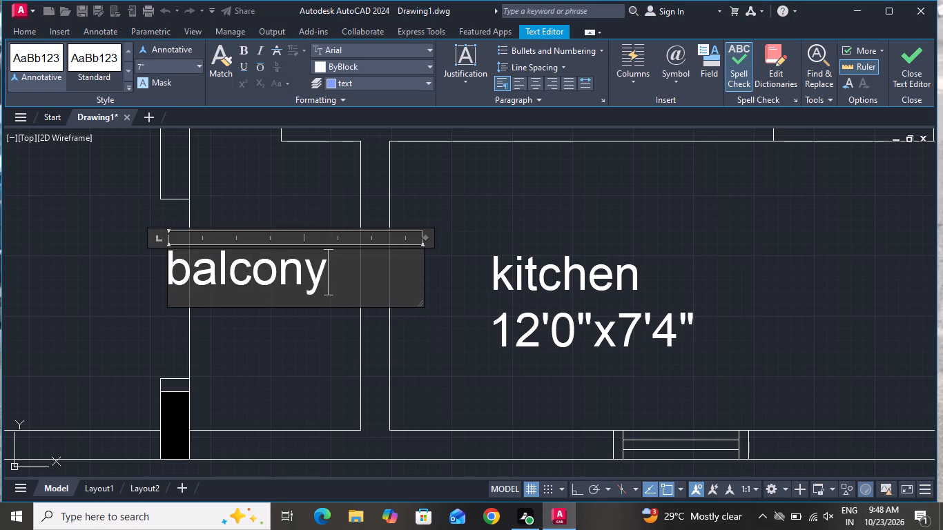
pyautogui.press('Return')
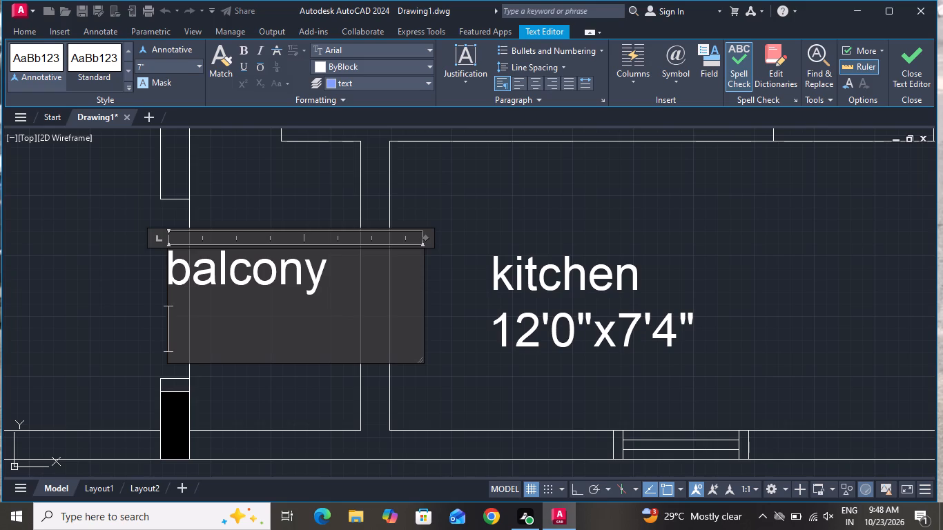
pyautogui.write('5\'0"')
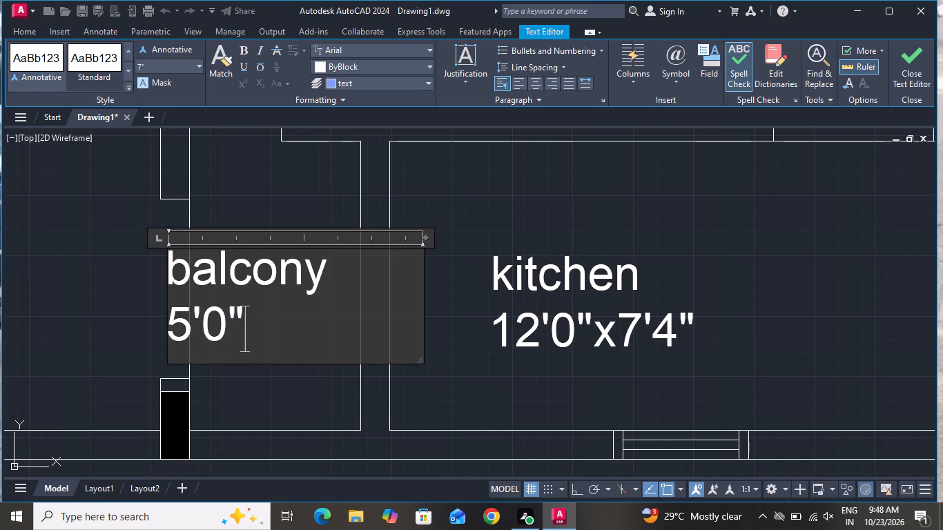
pyautogui.write("x5'")
pyautogui.press('0')
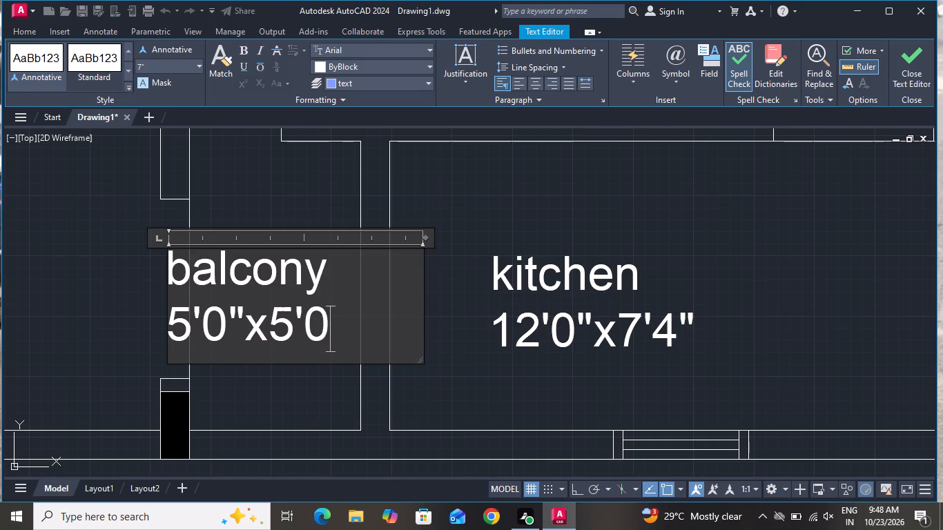
pyautogui.hotkey('shift', '"')
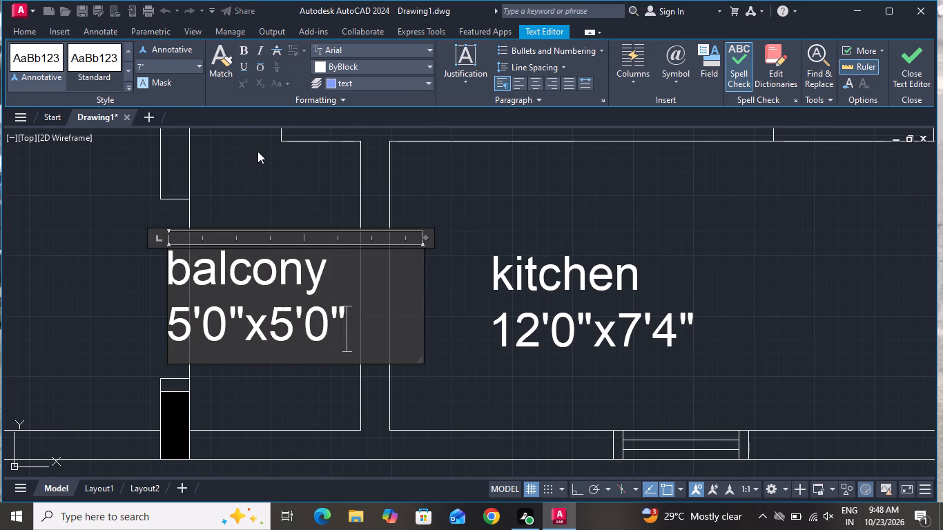
pyautogui.click(257, 151)
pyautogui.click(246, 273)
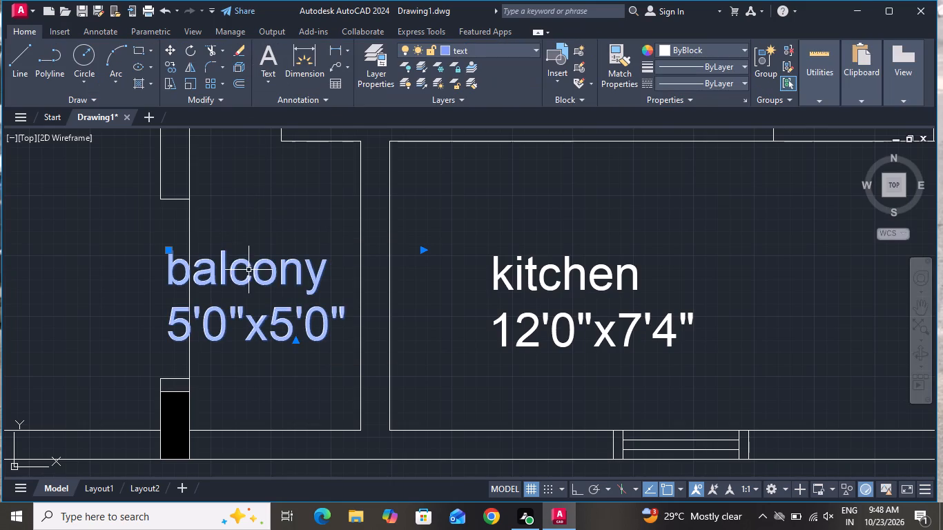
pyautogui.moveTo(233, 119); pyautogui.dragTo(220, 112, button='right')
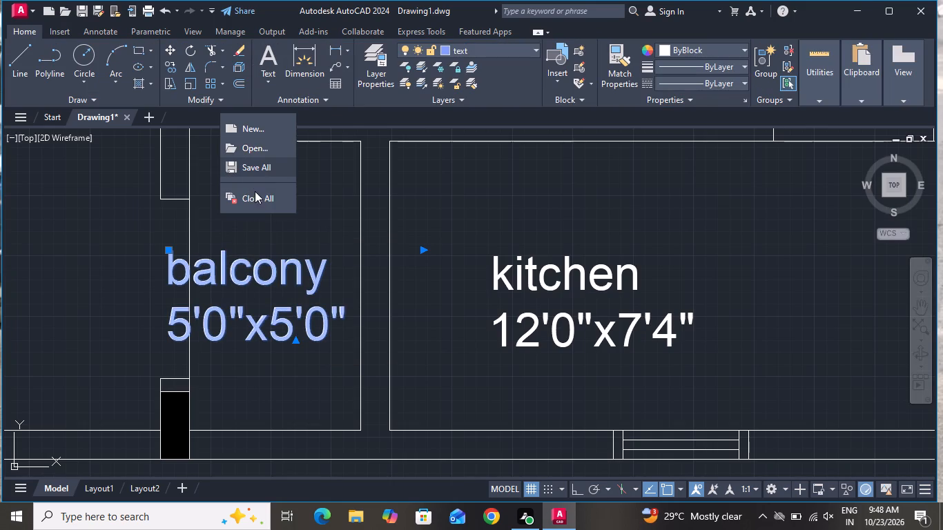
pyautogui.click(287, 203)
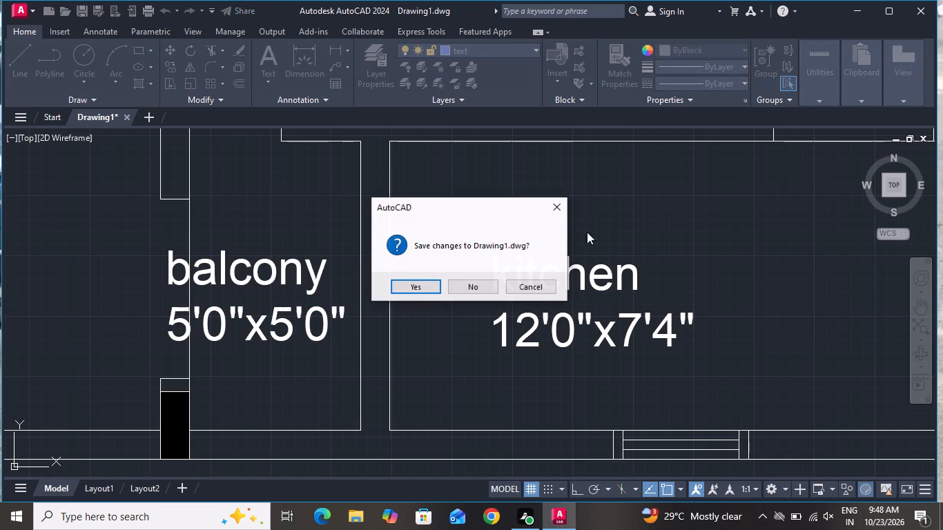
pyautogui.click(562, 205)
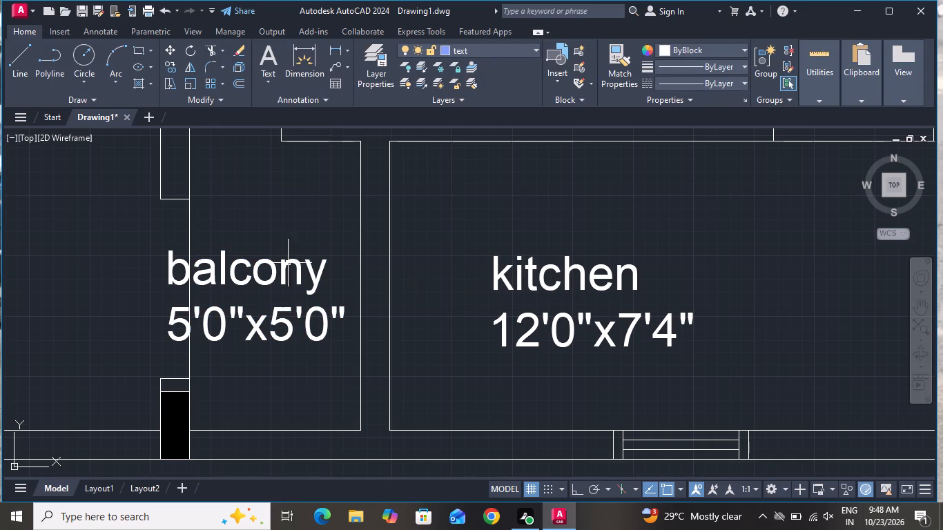
# Set the balcony label's text height to 5" in its properties.
pyautogui.click(280, 268)
pyautogui.rightClick(280, 268)
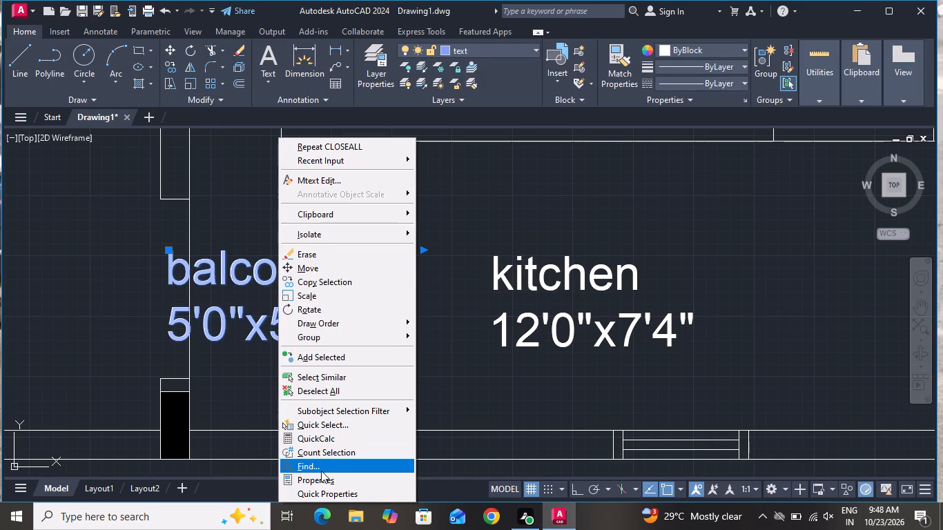
pyautogui.click(324, 476)
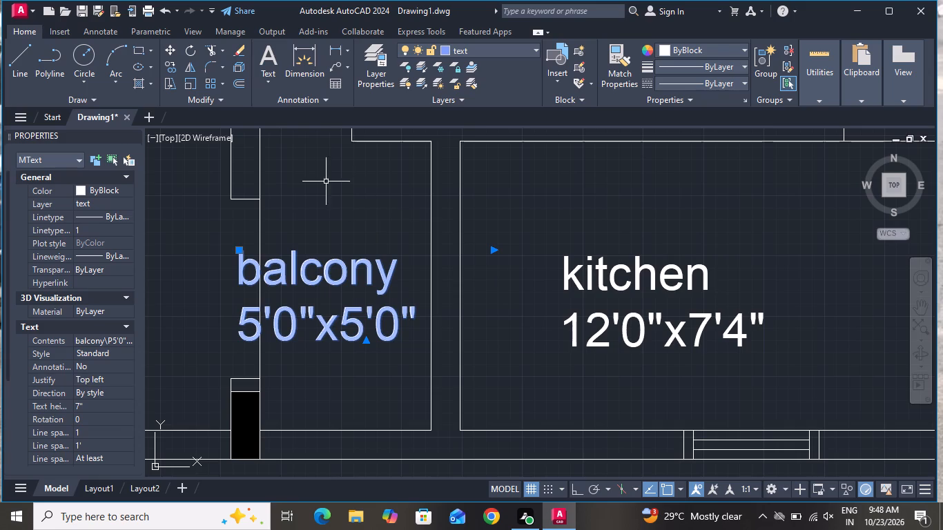
pyautogui.click(89, 402)
pyautogui.press('BackSpace')
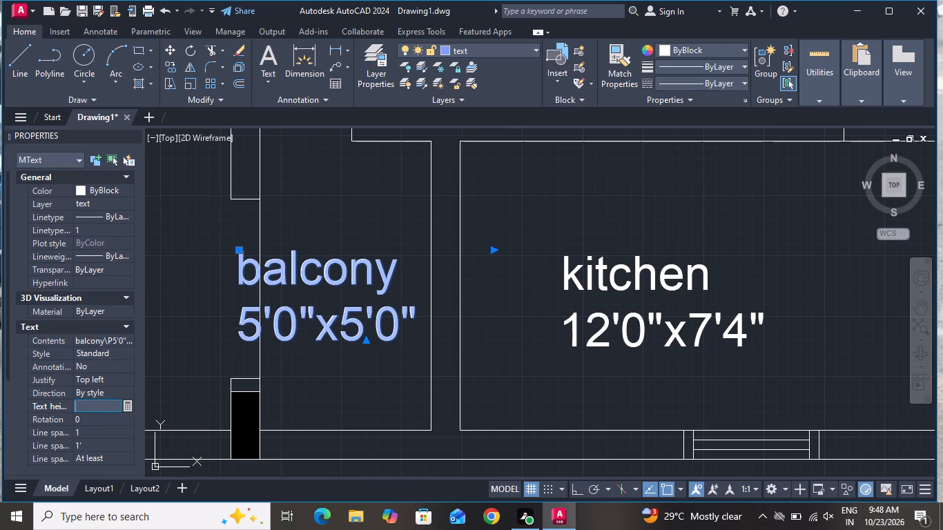
pyautogui.press('5')
pyautogui.hotkey('shift', '"')
pyautogui.click(135, 137)
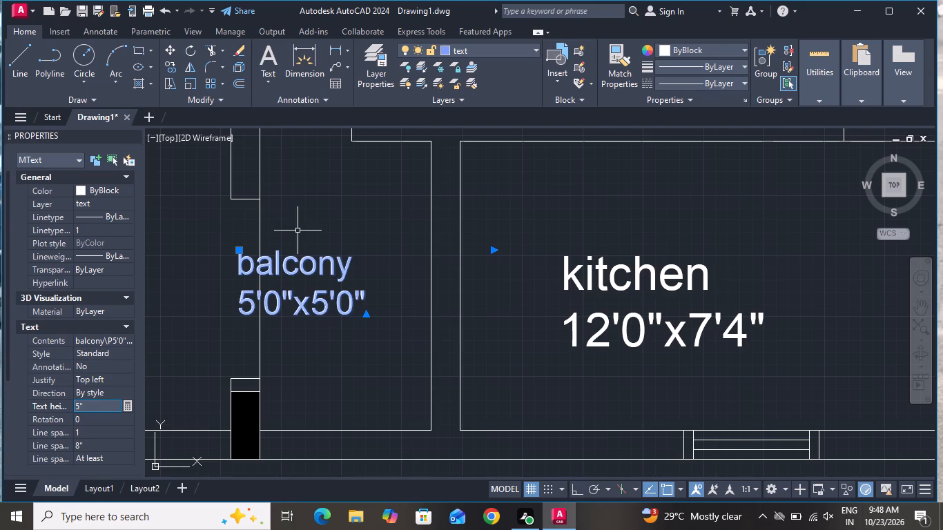
# Move the balcony label so it sits inside the walls of the narrow balcony space.
pyautogui.click(167, 50)
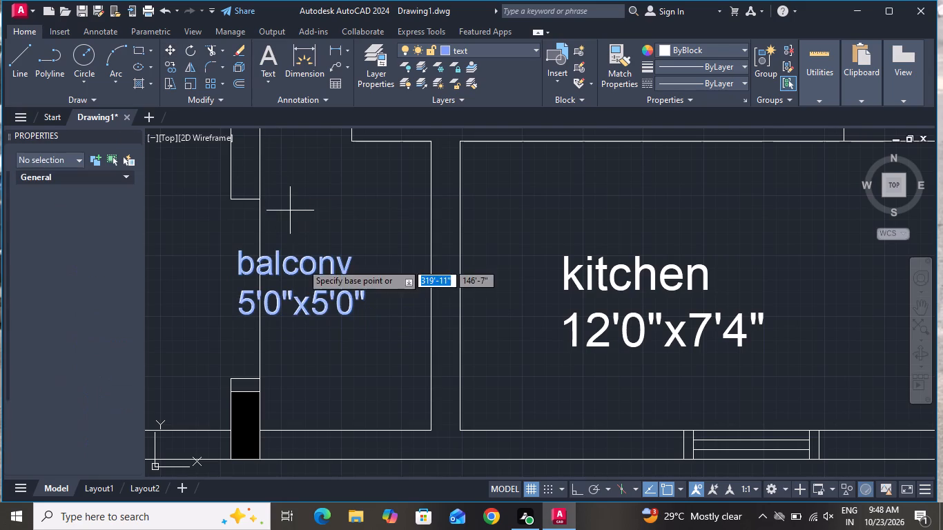
pyautogui.click(304, 274)
pyautogui.click(350, 275)
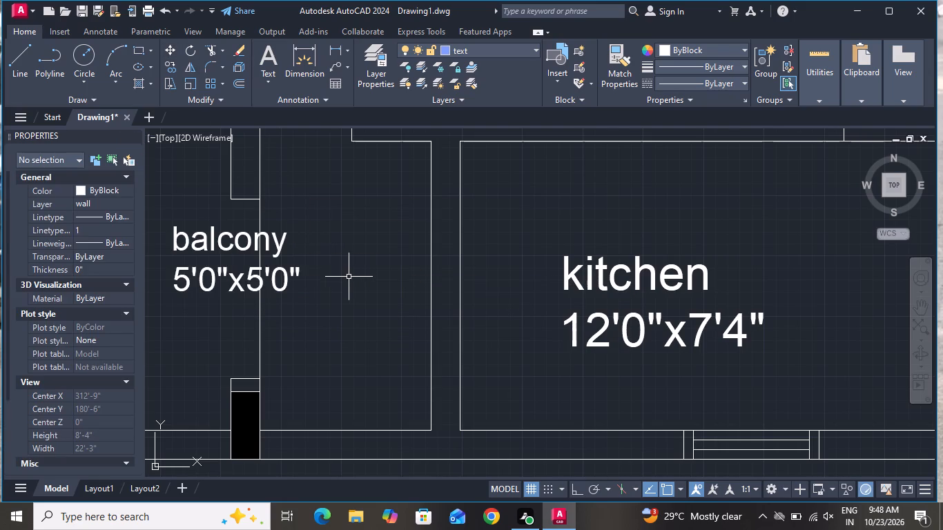
pyautogui.click(220, 249)
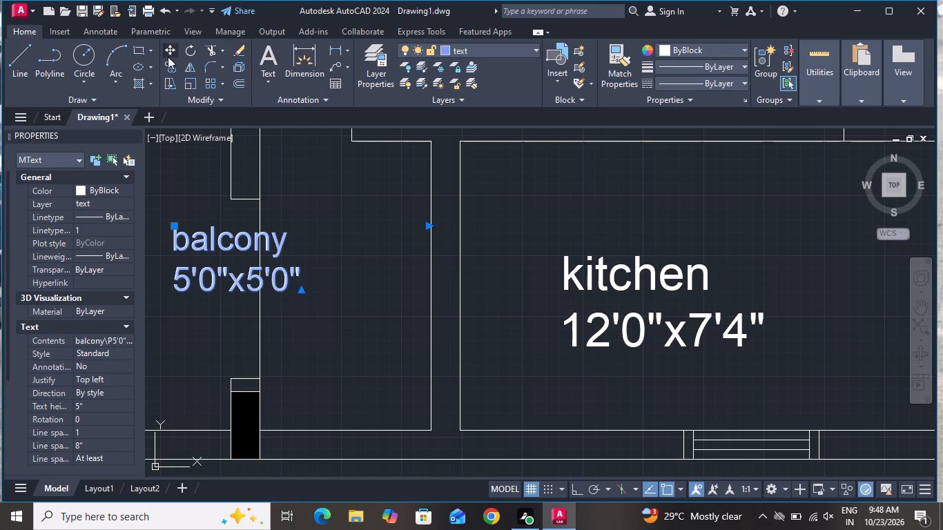
pyautogui.click(170, 51)
pyautogui.click(238, 271)
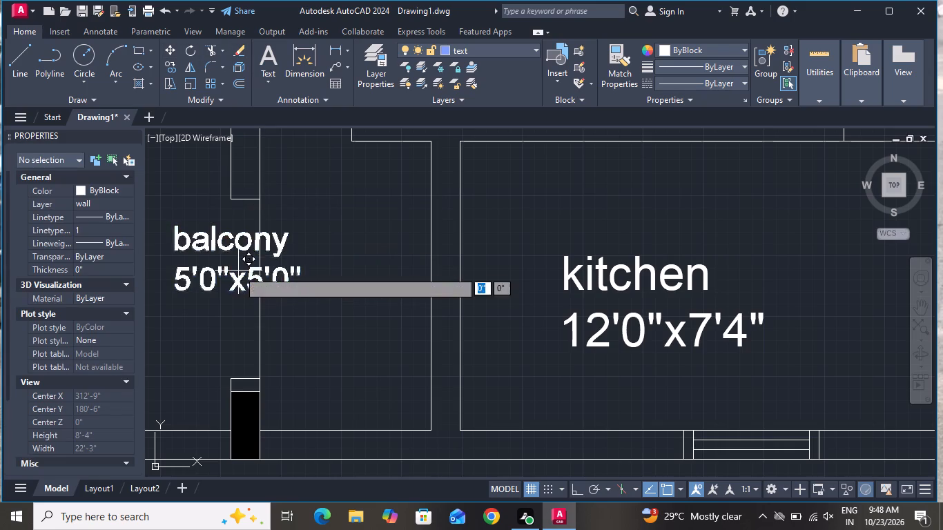
pyautogui.click(355, 296)
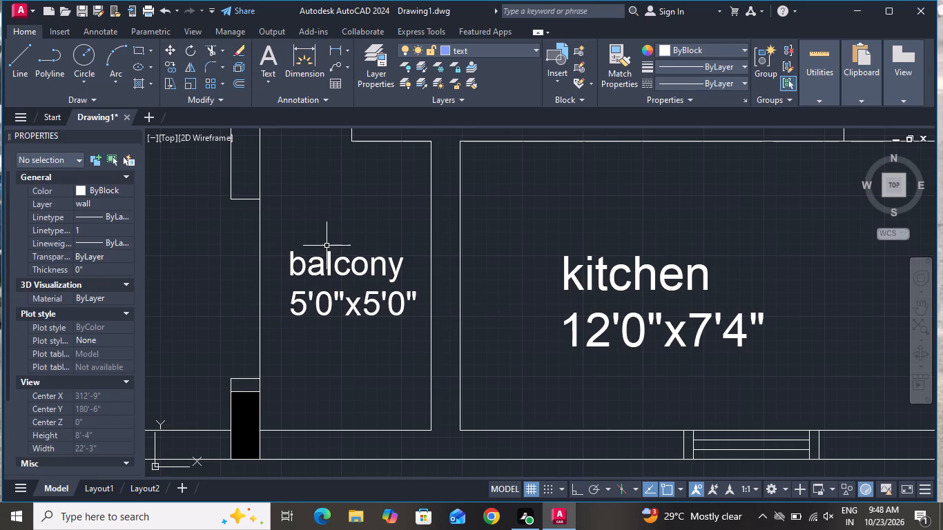
# Rename the kitchen label copy in the room beside the balcony as "bath".
pyautogui.scroll(-1, 327, 246)
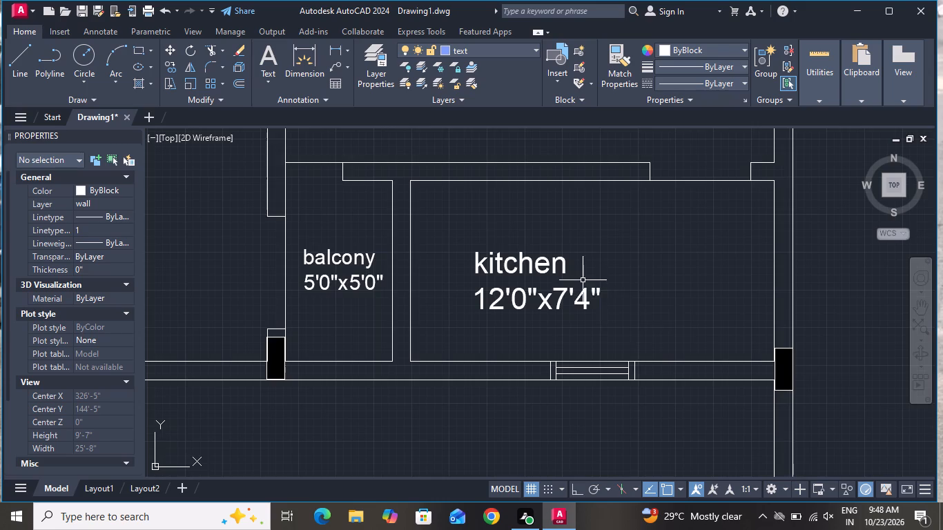
pyautogui.scroll(2, 587, 274)
pyautogui.tripleClick(529, 239)
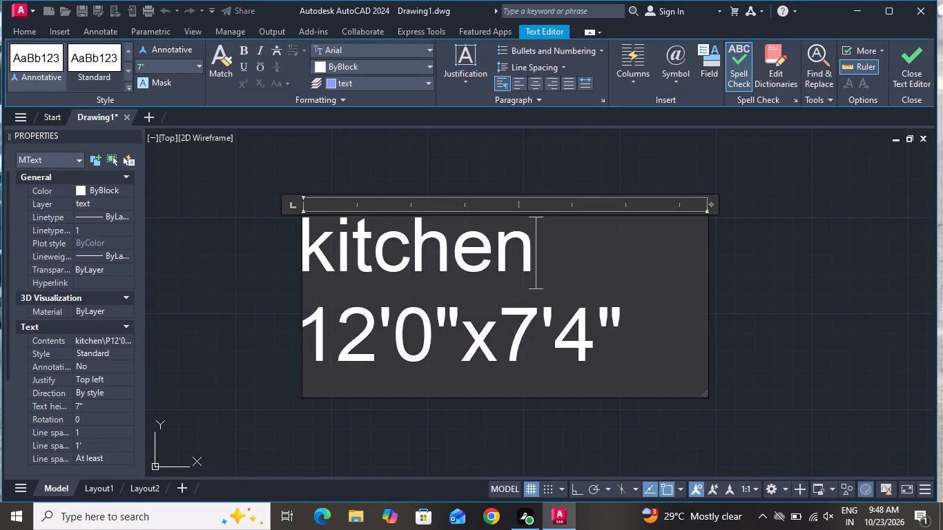
pyautogui.press('BackSpace')
pyautogui.press('BackSpace')
pyautogui.press('BackSpace')
pyautogui.press('BackSpace')
pyautogui.press('BackSpace')
pyautogui.press('BackSpace')
pyautogui.press('BackSpace')
pyautogui.press('BackSpace')
pyautogui.press('BackSpace')
pyautogui.press('BackSpace')
pyautogui.press('BackSpace')
pyautogui.press('BackSpace')
pyautogui.press('BackSpace')
pyautogui.press('BackSpace')
pyautogui.press('BackSpace')
pyautogui.press('BackSpace')
pyautogui.press('BackSpace')
pyautogui.press('BackSpace')
pyautogui.press('BackSpace')
pyautogui.press('BackSpace')
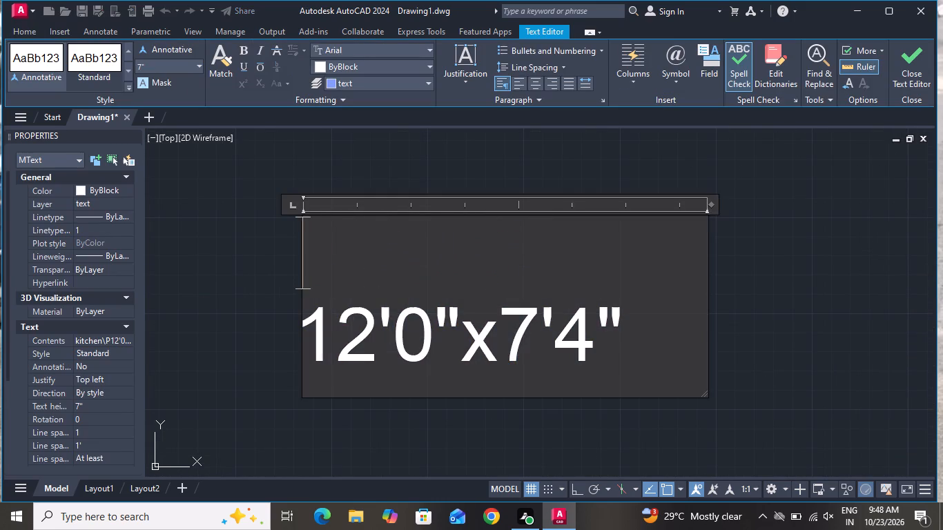
pyautogui.write('bath')
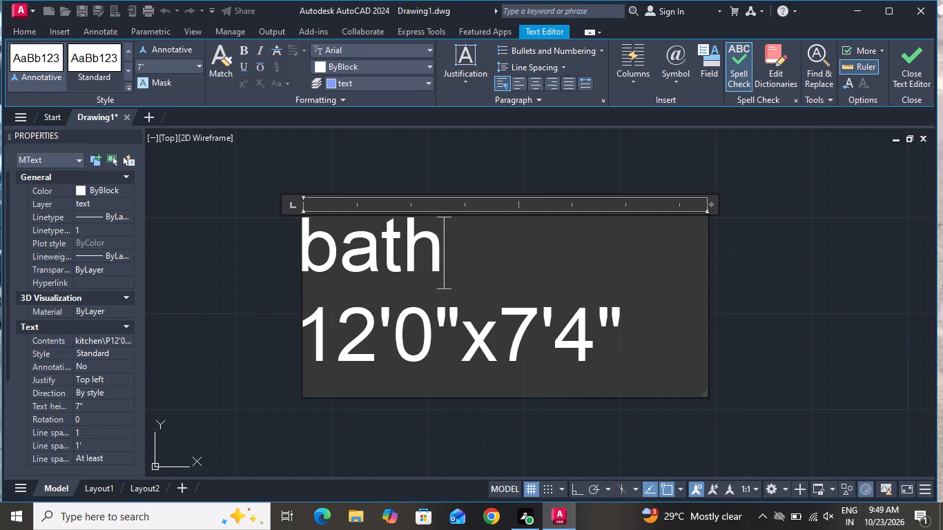
# Replace the dimensions in this bath label with 5'0"x4'6" and finish editing the text.
pyautogui.click(681, 335)
pyautogui.press('BackSpace')
pyautogui.press('BackSpace')
pyautogui.press('BackSpace')
pyautogui.press('BackSpace')
pyautogui.press('BackSpace')
pyautogui.press('BackSpace')
pyautogui.press('BackSpace')
pyautogui.press('BackSpace')
pyautogui.press('BackSpace')
pyautogui.press('BackSpace')
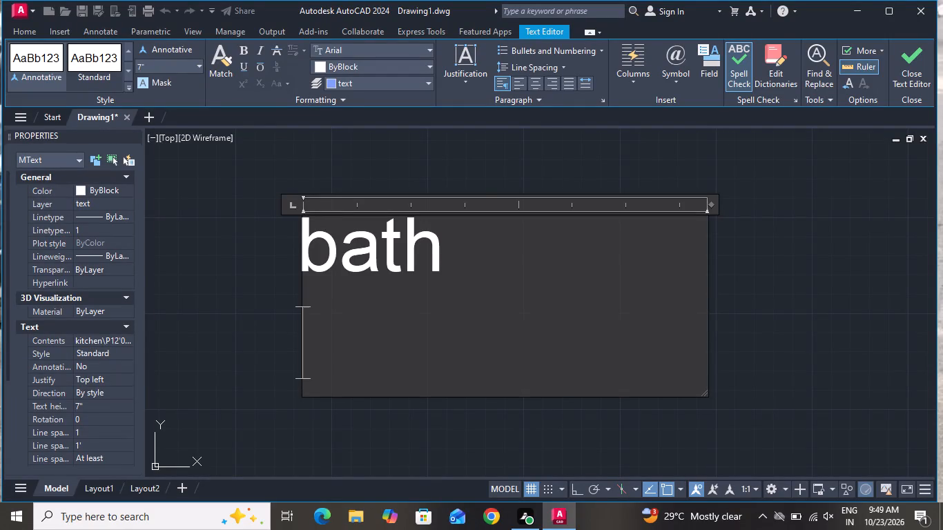
pyautogui.press('6')
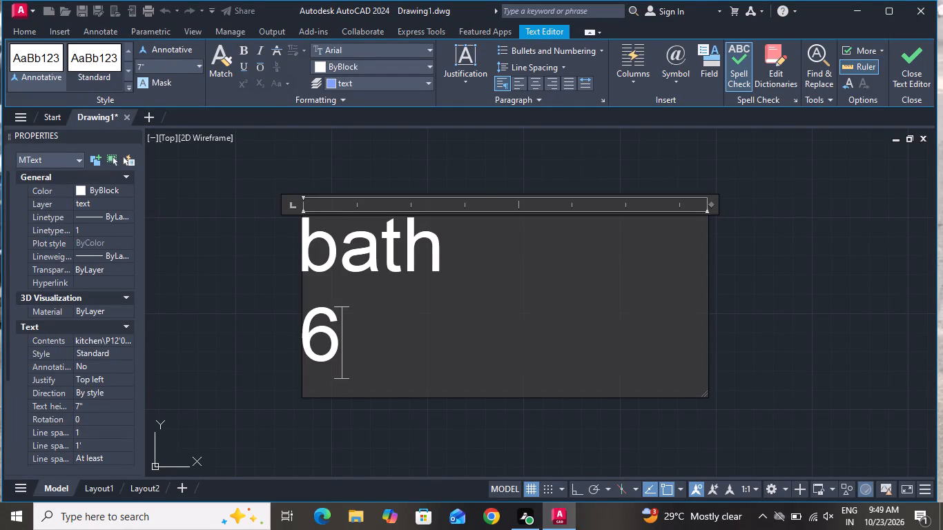
pyautogui.press('BackSpace')
pyautogui.press('5')
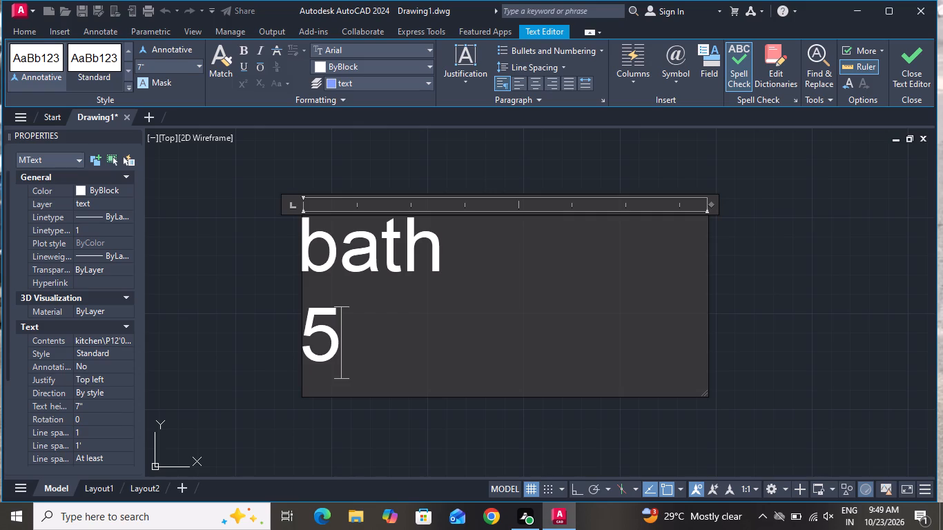
pyautogui.write("'0")
pyautogui.write('"x')
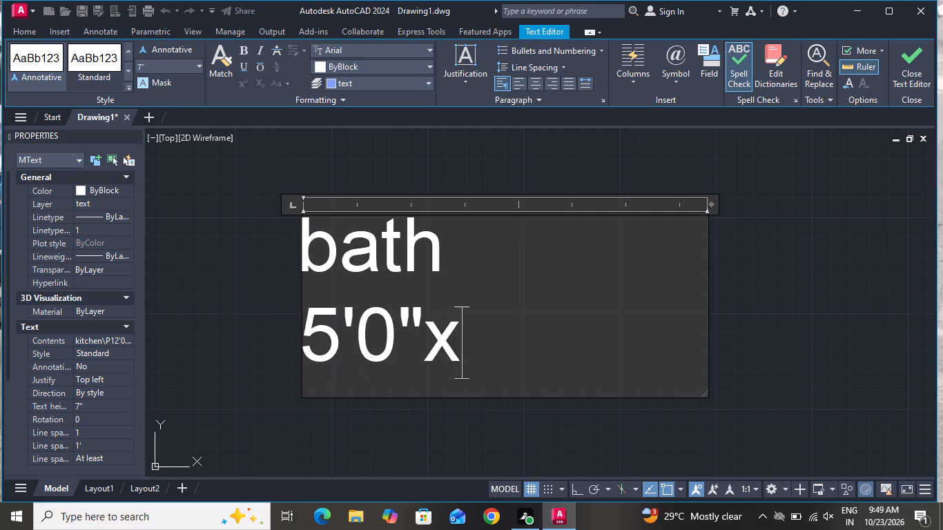
pyautogui.write("4'")
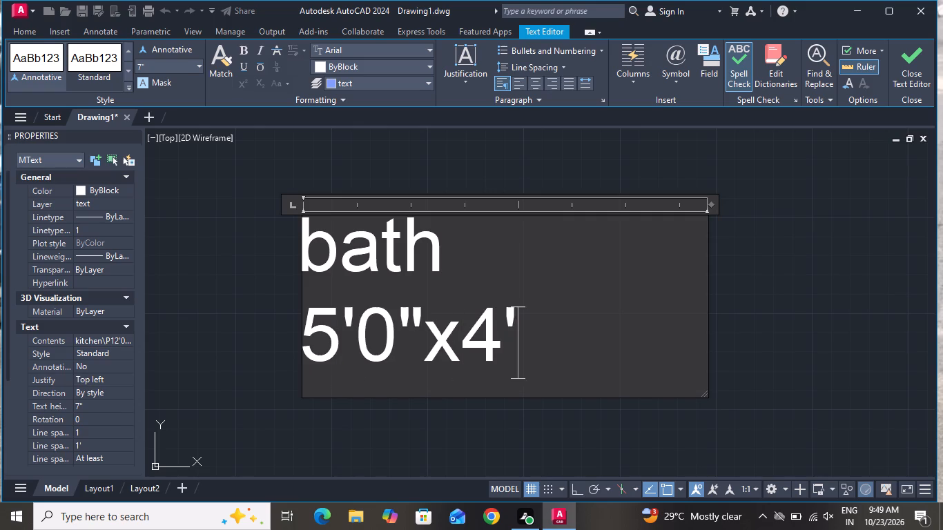
pyautogui.press('6')
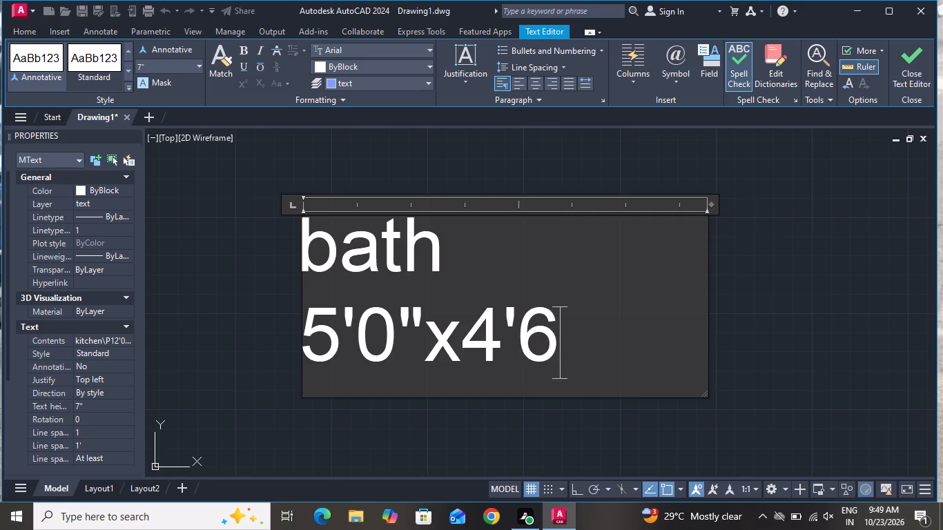
pyautogui.hotkey('shift', '"')
pyautogui.click(793, 213)
# Close the Properties palette.
pyautogui.scroll(-1, 783, 223)
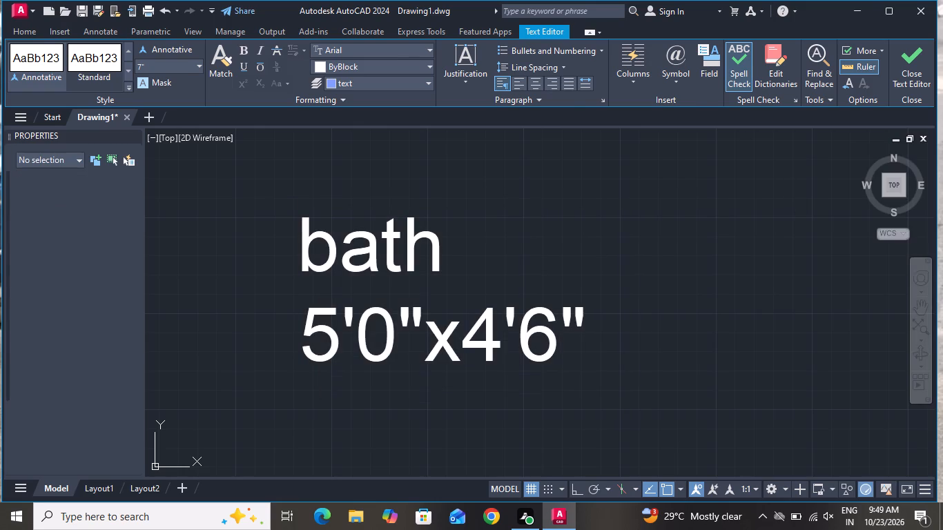
pyautogui.scroll(-2, 781, 226)
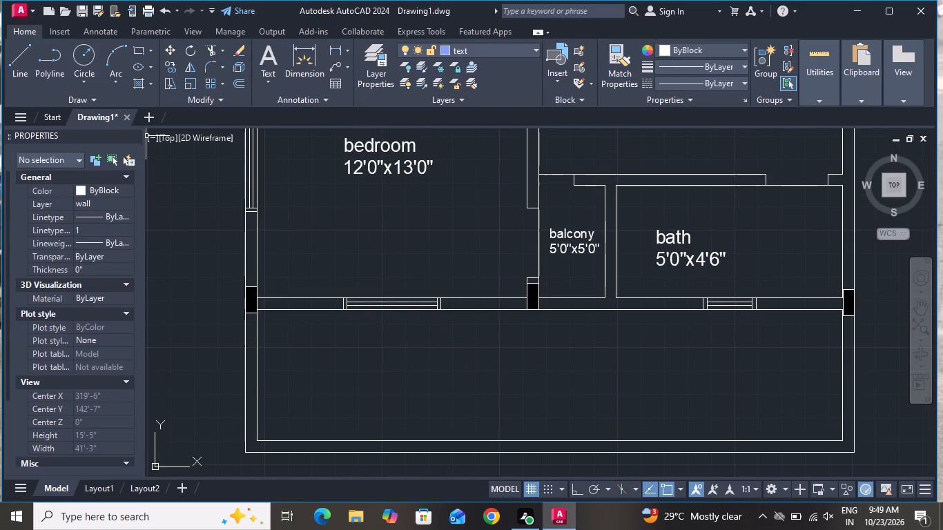
pyautogui.click(138, 135)
pyautogui.click(135, 134)
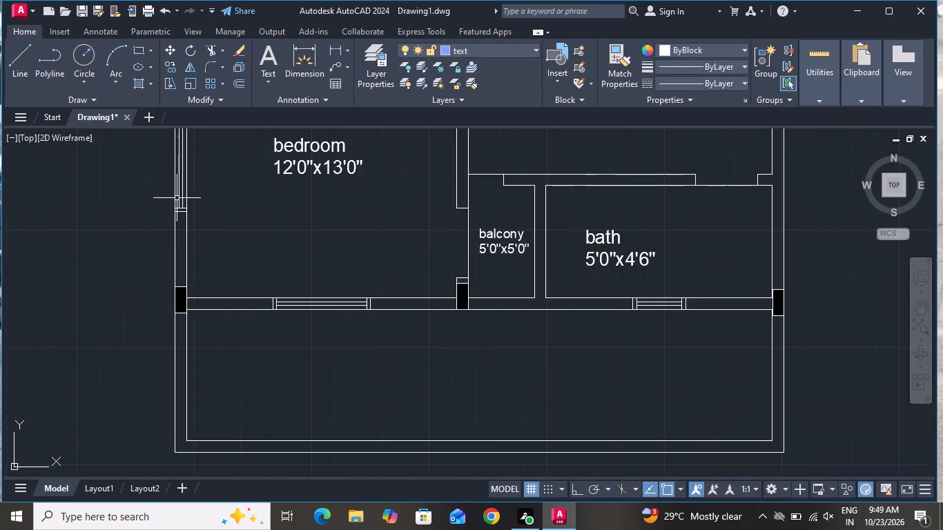
# Rename the kitchen label copy in the small space at the end of the stairs as "stair case" and finish editing.
pyautogui.scroll(-3, 239, 275)
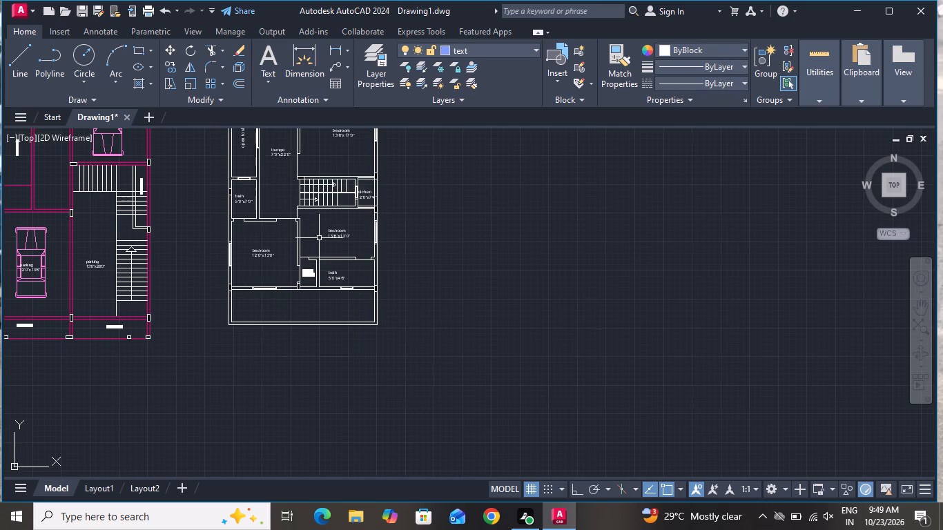
pyautogui.scroll(3, 364, 168)
pyautogui.scroll(2, 382, 248)
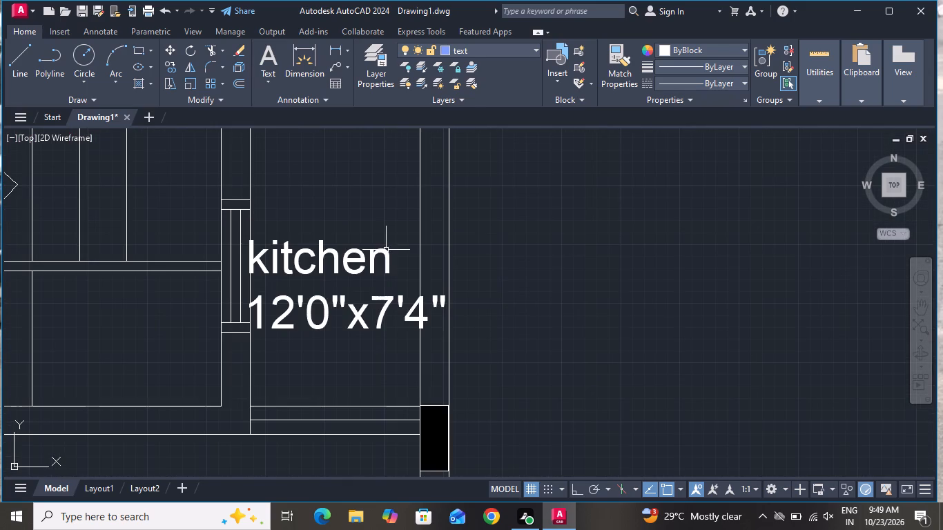
pyautogui.doubleClick(389, 250)
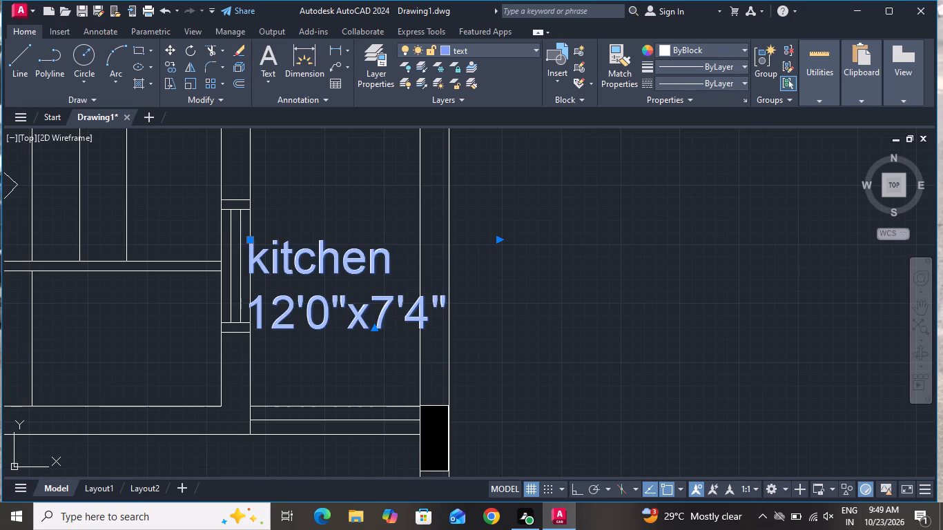
pyautogui.press('BackSpace')
pyautogui.press('BackSpace')
pyautogui.press('BackSpace')
pyautogui.press('BackSpace')
pyautogui.press('BackSpace')
pyautogui.press('BackSpace')
pyautogui.press('BackSpace')
pyautogui.press('BackSpace')
pyautogui.press('BackSpace')
pyautogui.press('BackSpace')
pyautogui.press('BackSpace')
pyautogui.press('BackSpace')
pyautogui.press('BackSpace')
pyautogui.press('BackSpace')
pyautogui.press('BackSpace')
pyautogui.press('BackSpace')
pyautogui.press('BackSpace')
pyautogui.press('BackSpace')
pyautogui.press('BackSpace')
pyautogui.press('BackSpace')
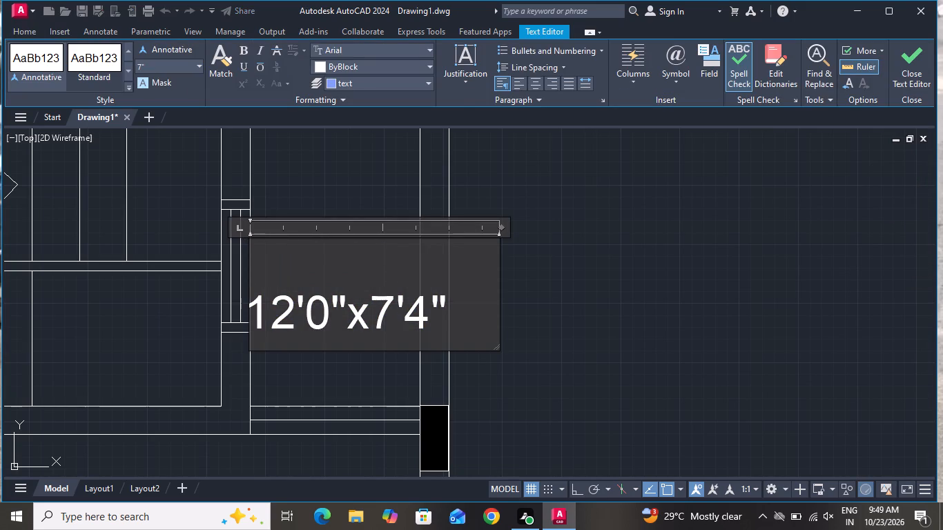
pyautogui.press('s')
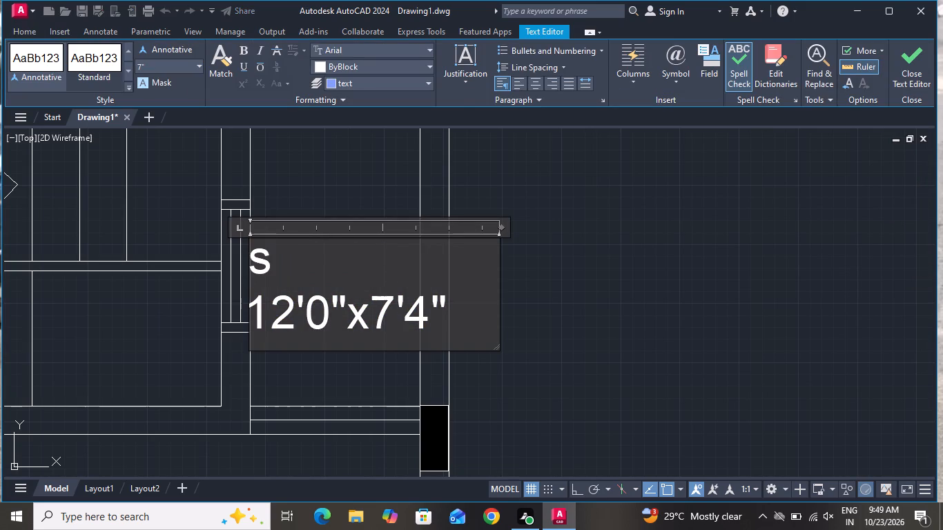
pyautogui.write('tai')
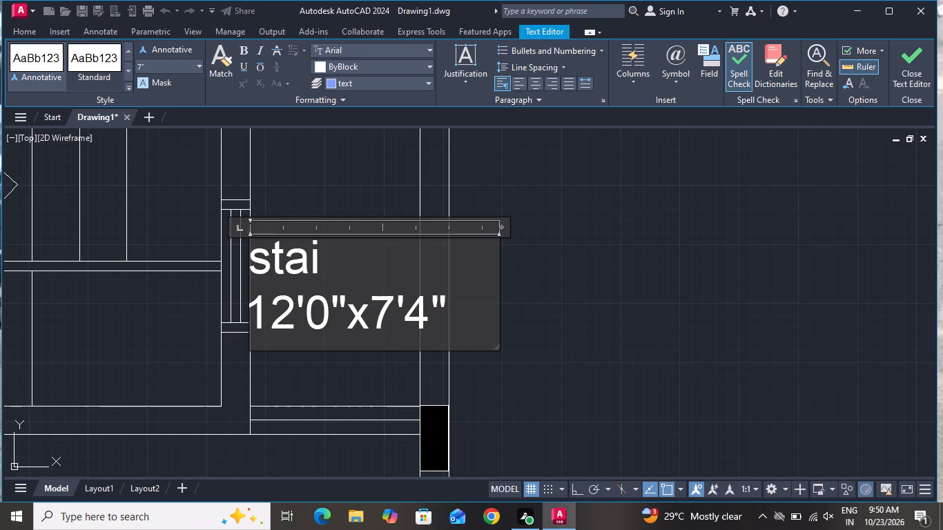
pyautogui.press('r')
pyautogui.press('space')
pyautogui.write('case')
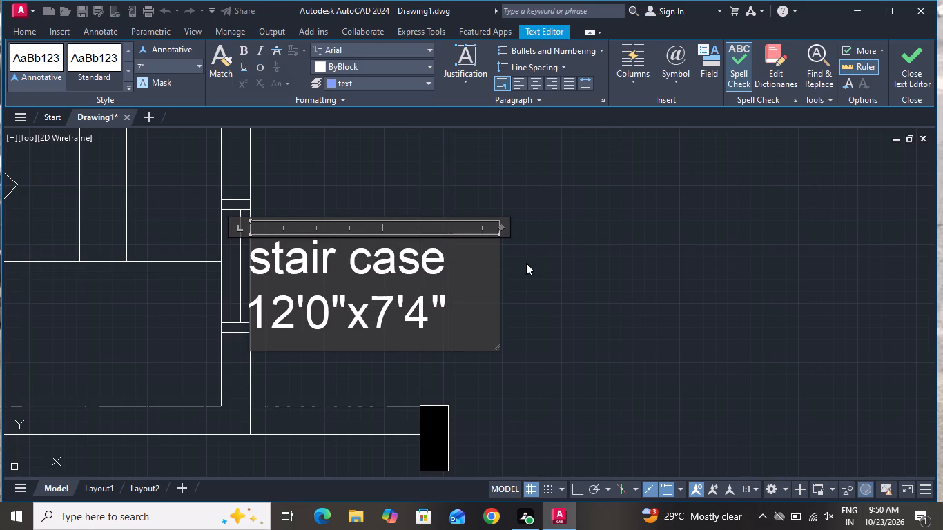
pyautogui.click(546, 261)
# Set the stair case label's text height to 5" in its properties and close the Properties palette.
pyautogui.scroll(-2, 482, 241)
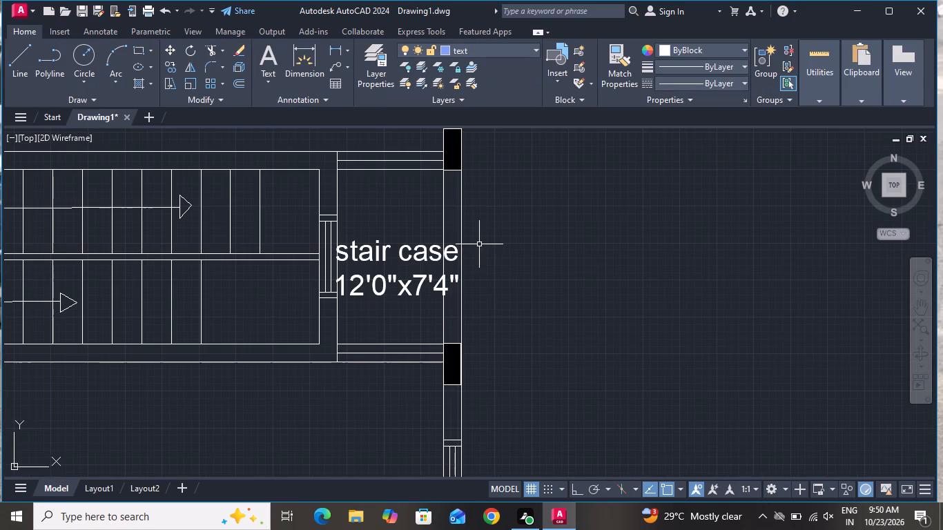
pyautogui.click(414, 246)
pyautogui.rightClick(411, 243)
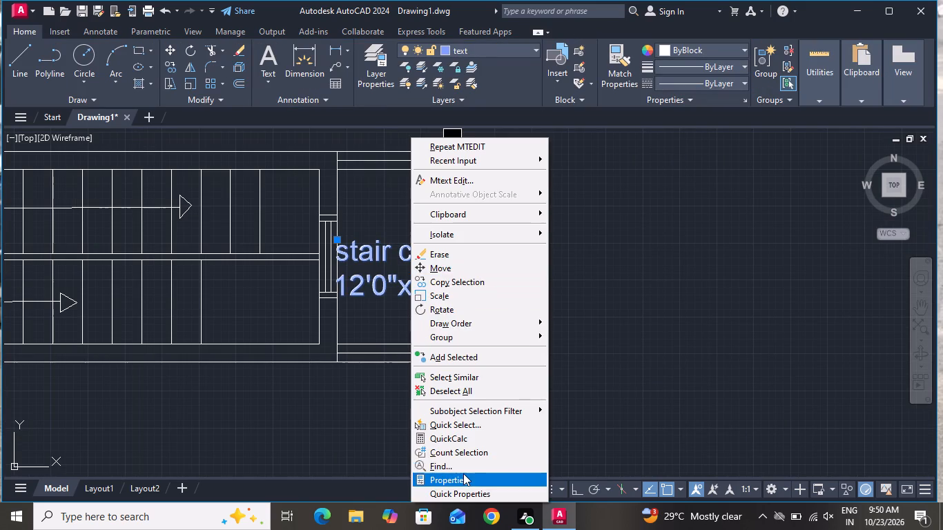
pyautogui.click(463, 473)
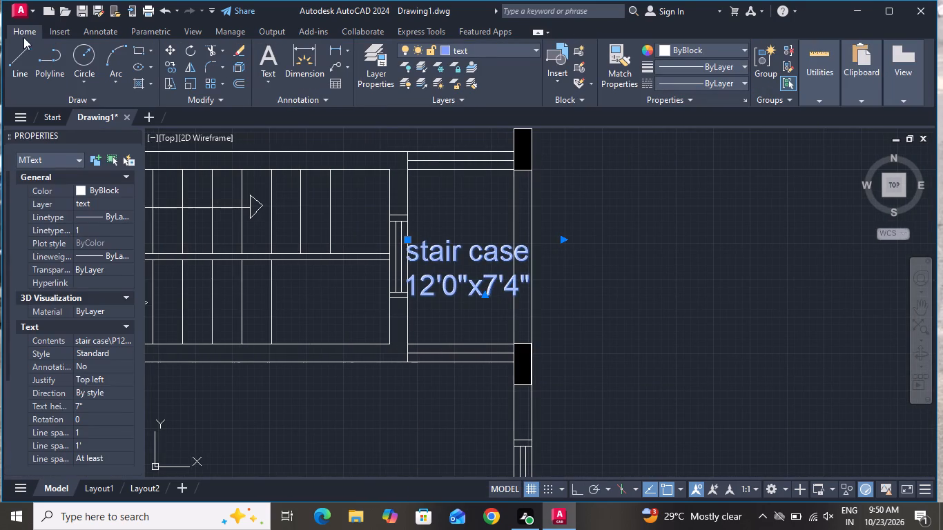
pyautogui.scroll(-2, 81, 288)
pyautogui.click(97, 266)
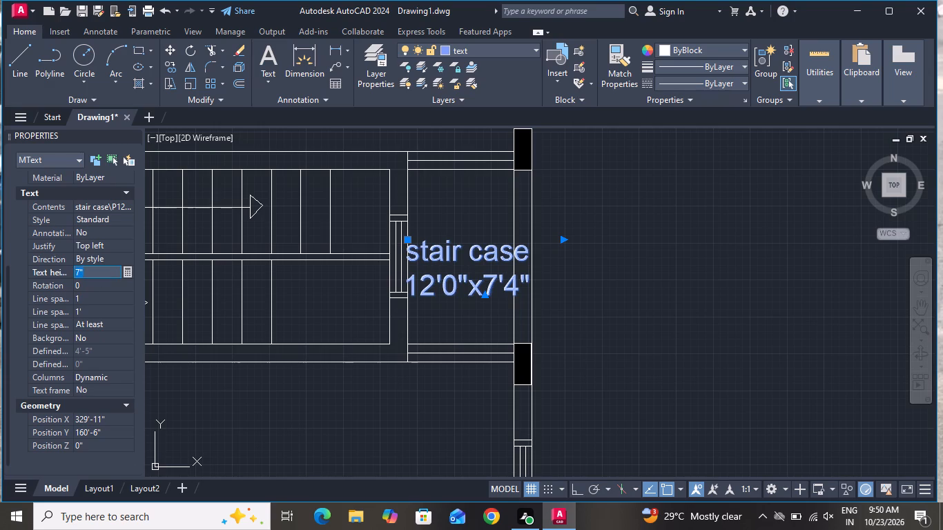
pyautogui.press('BackSpace')
pyautogui.press('5')
pyautogui.hotkey('shift', '"')
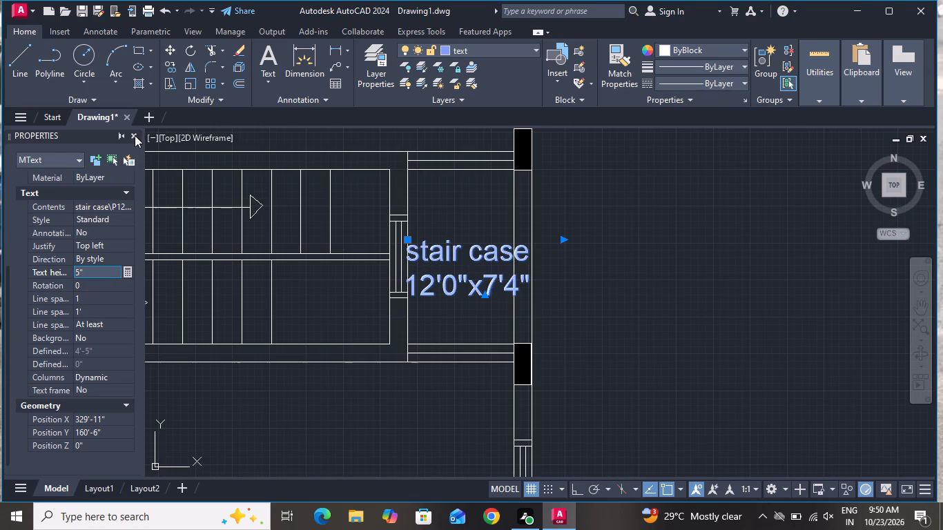
pyautogui.click(135, 135)
pyautogui.click(134, 135)
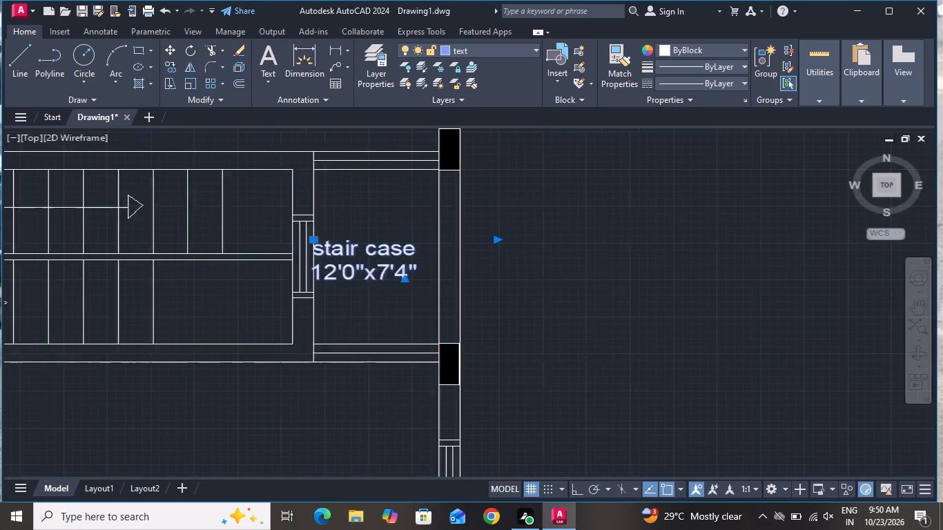
# Move the stair case label slightly away from the window wall so it fits between the walls of its space.
pyautogui.click(173, 52)
pyautogui.click(362, 244)
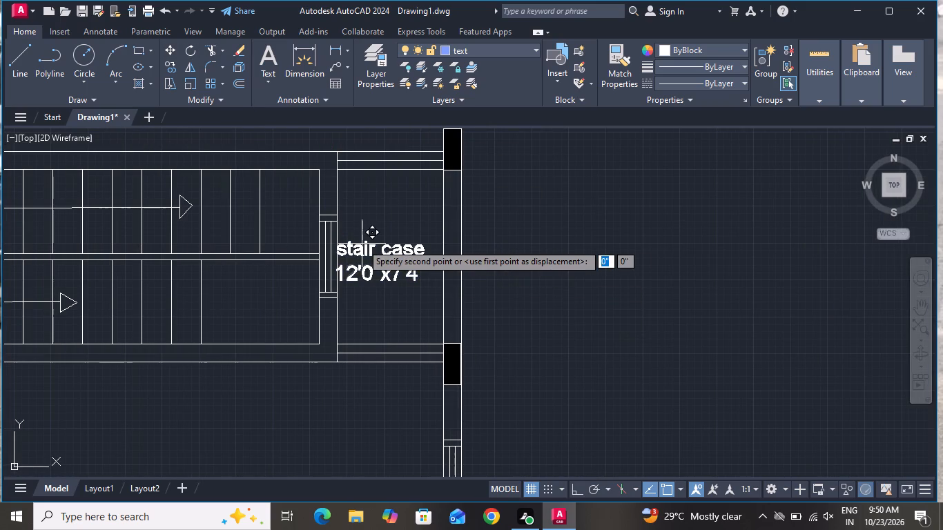
pyautogui.click(375, 244)
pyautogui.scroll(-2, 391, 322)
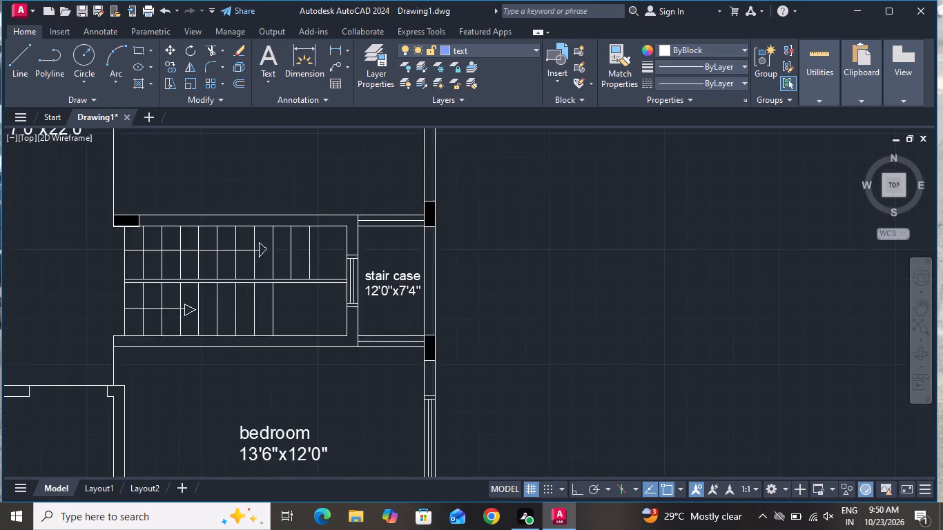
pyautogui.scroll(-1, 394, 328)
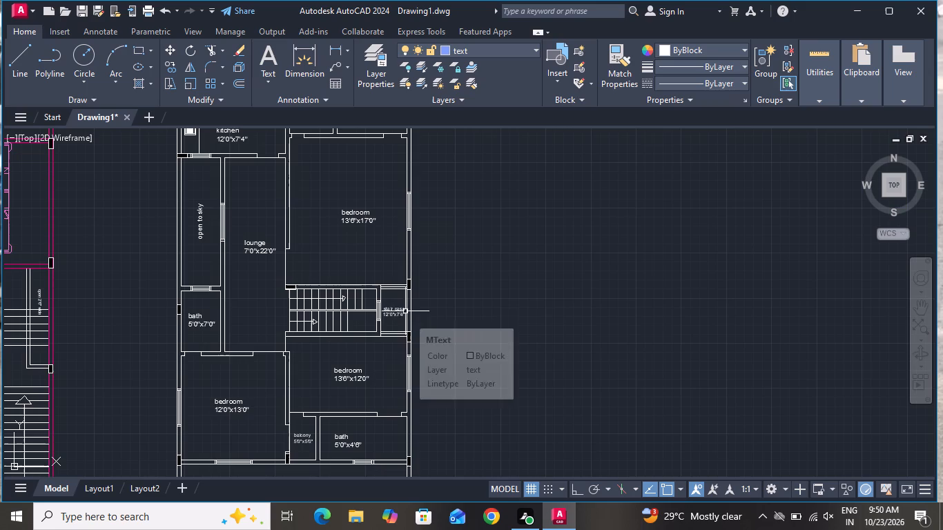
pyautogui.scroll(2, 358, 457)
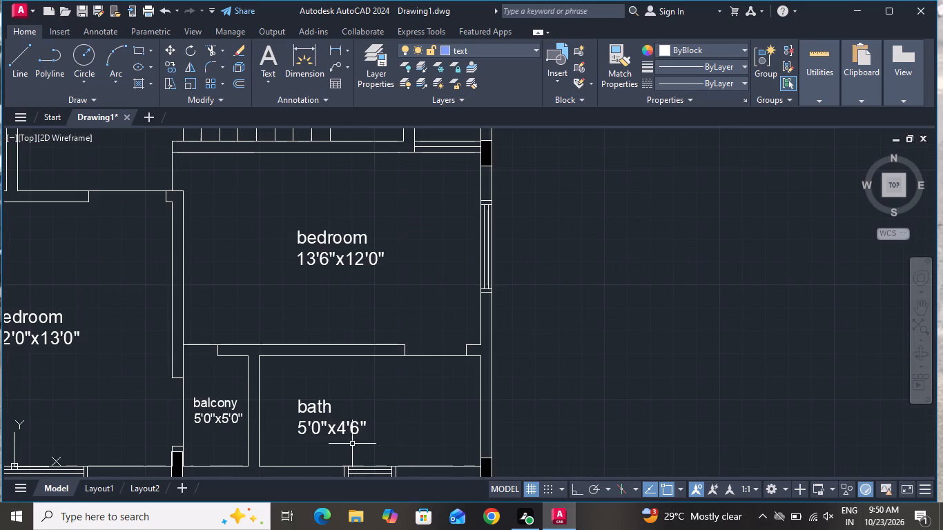
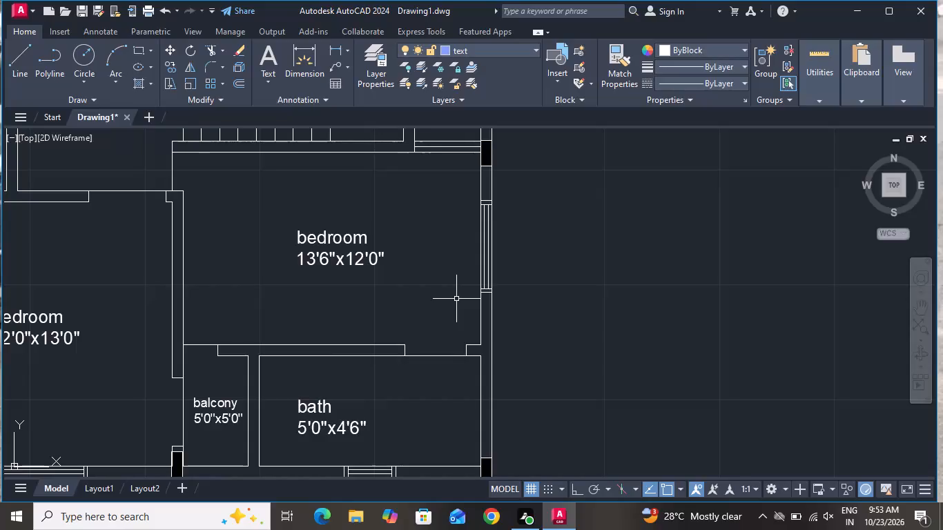
# Move the stair case label out of the small side space into the clear area at the end of the lower stair flight.
pyautogui.scroll(-1, 456, 299)
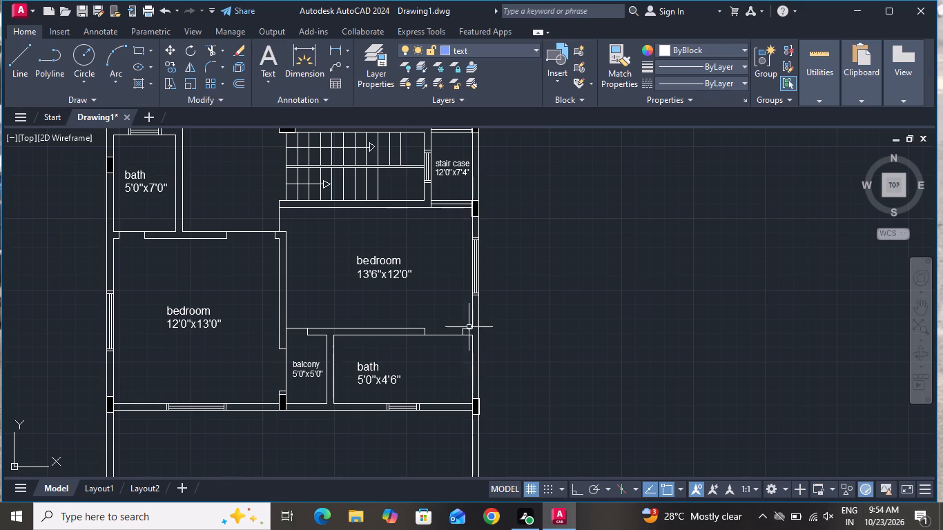
pyautogui.scroll(2, 452, 154)
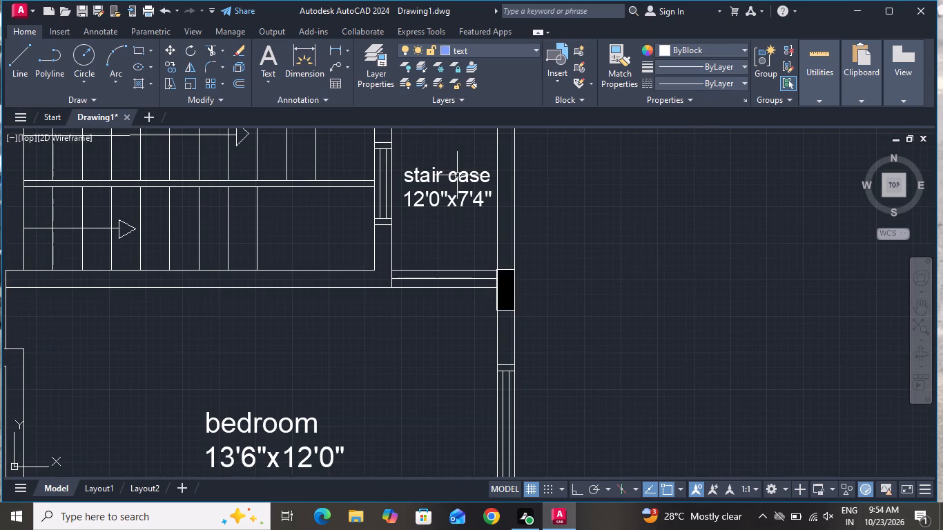
pyautogui.click(457, 177)
pyautogui.click(168, 45)
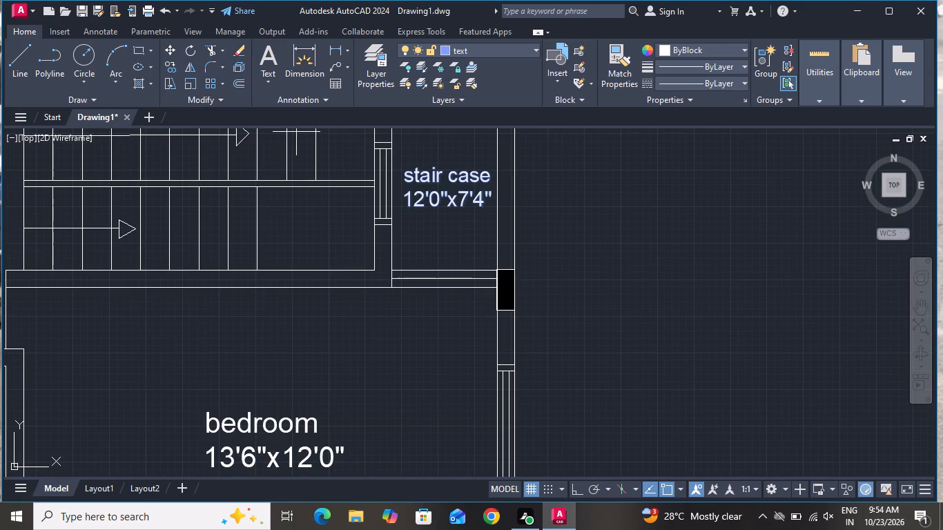
pyautogui.click(436, 185)
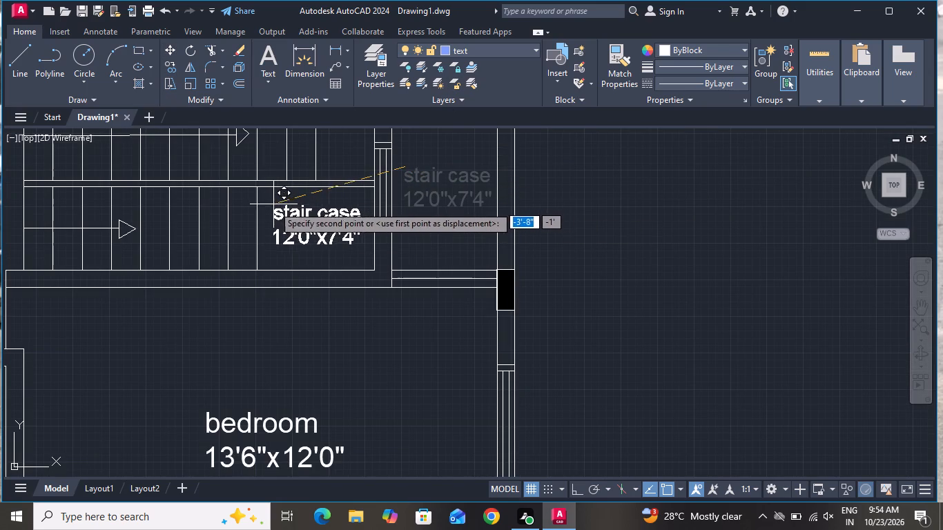
pyautogui.click(272, 206)
# Copy the vertical "open to sky" label into the small empty space between the stair window and the outer wall.
pyautogui.scroll(-2, 368, 272)
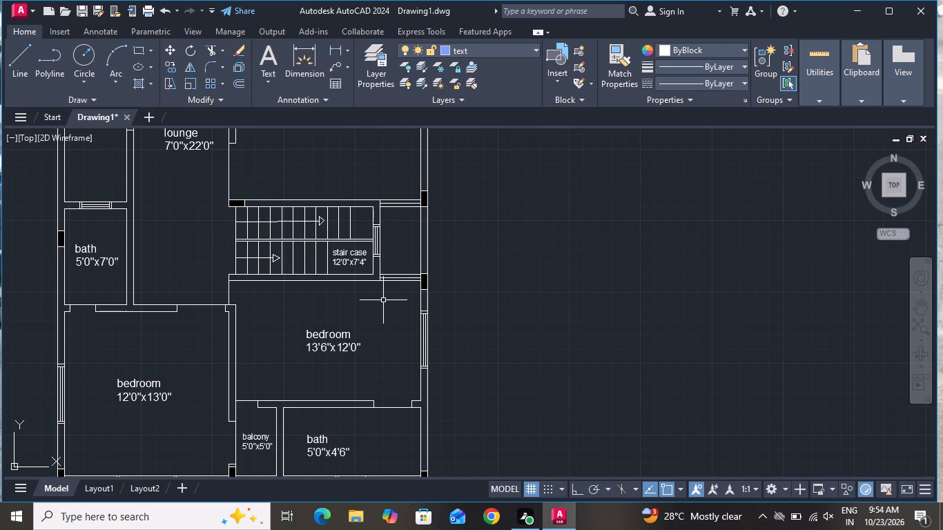
pyautogui.scroll(-1, 383, 300)
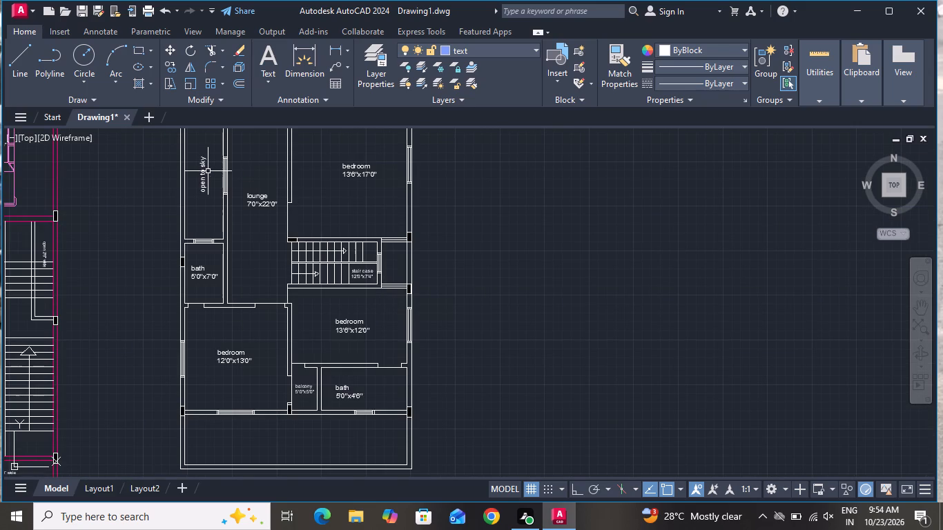
pyautogui.click(203, 172)
pyautogui.click(175, 70)
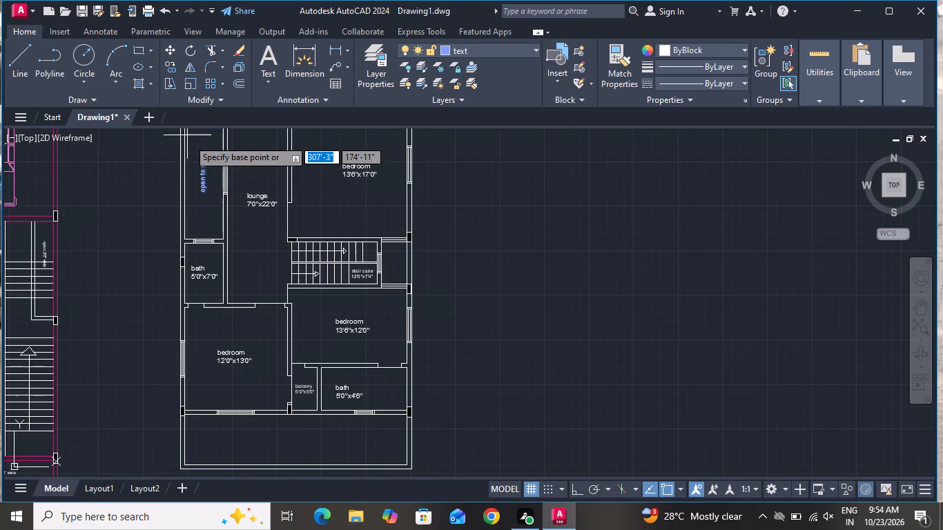
pyautogui.click(195, 159)
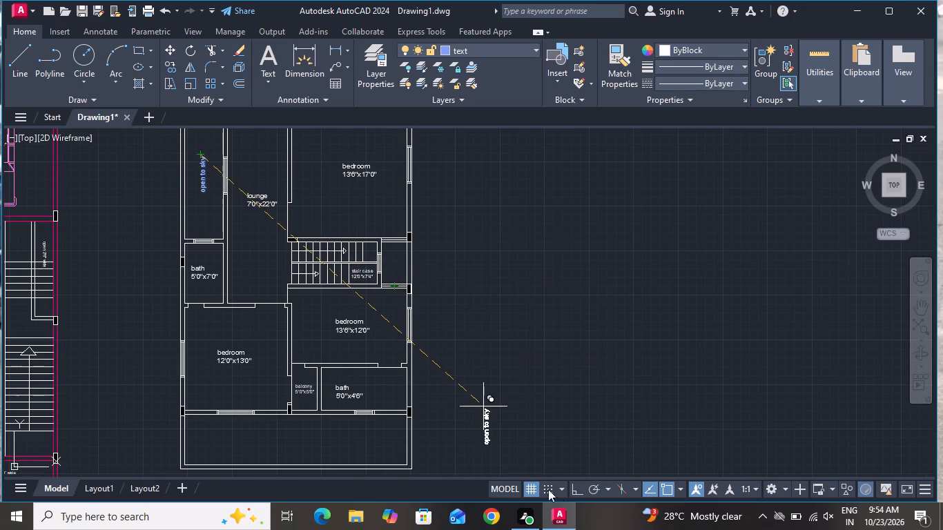
pyautogui.scroll(3, 383, 245)
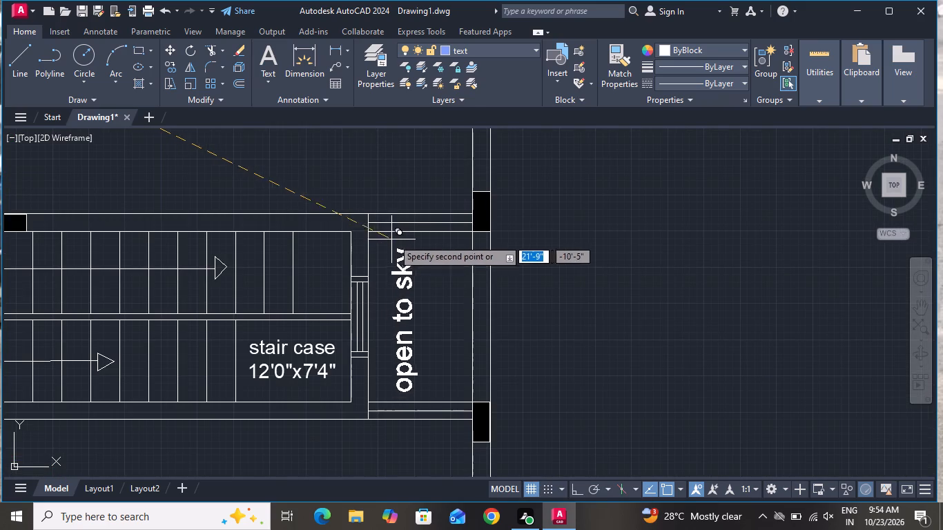
pyautogui.click(398, 233)
pyautogui.rightClick(398, 233)
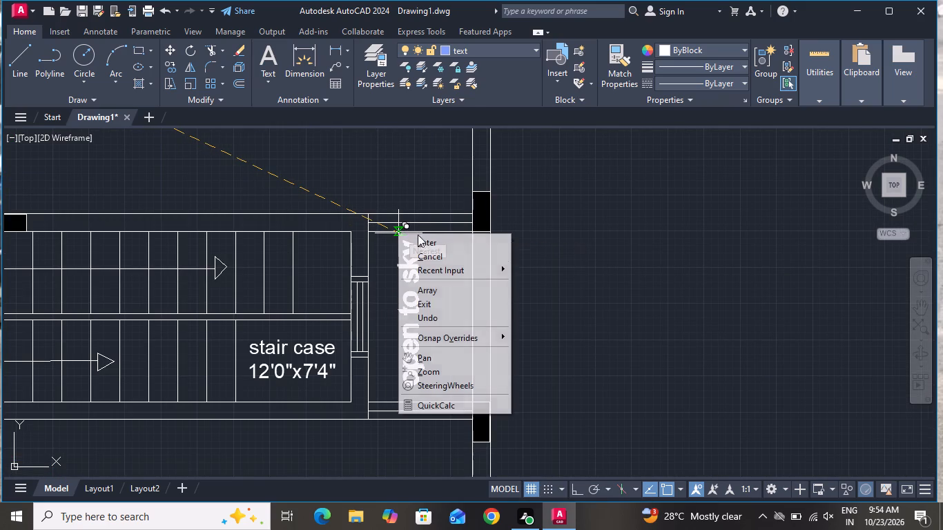
pyautogui.click(432, 248)
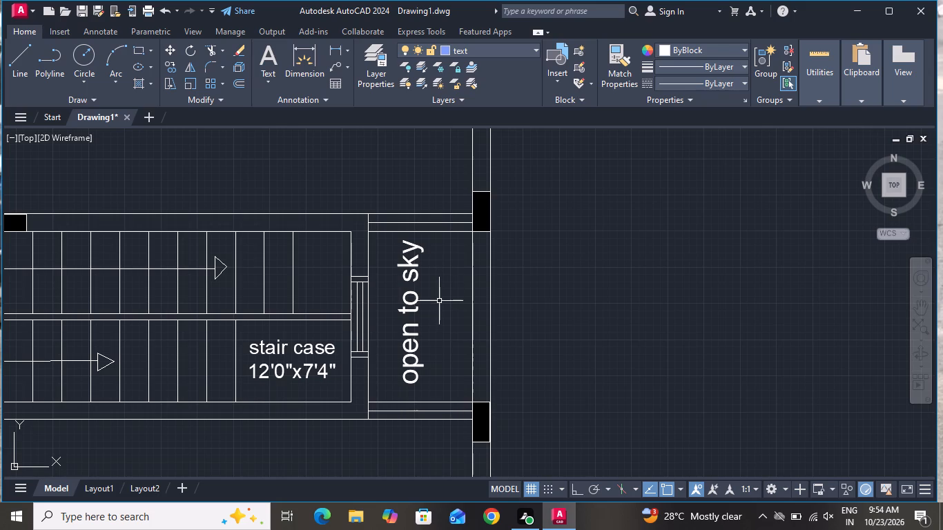
# Change the copied label beside the stairs to read "open 2'6" wide".
pyautogui.scroll(1, 439, 301)
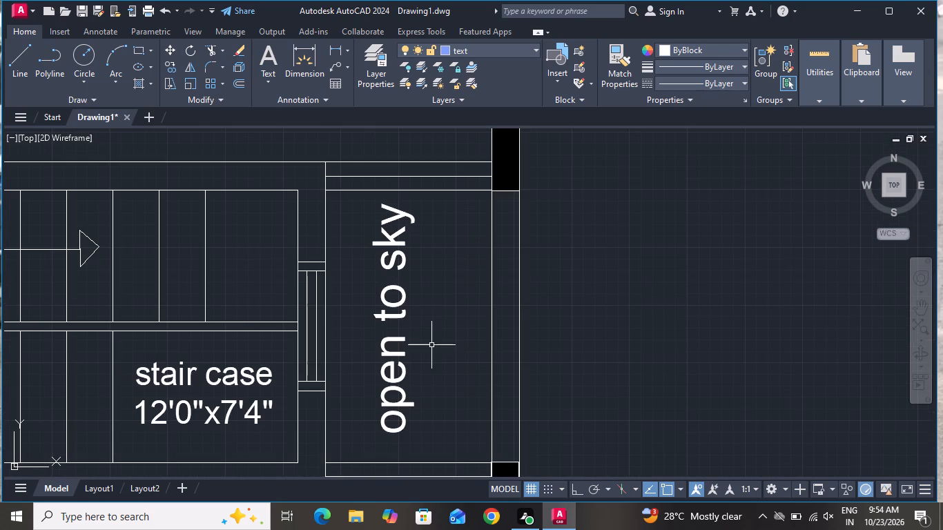
pyautogui.scroll(2, 385, 297)
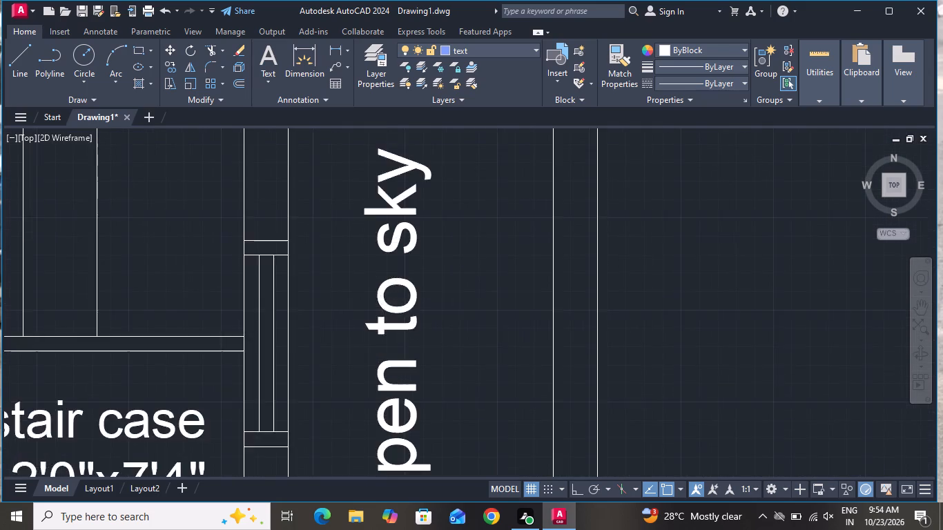
pyautogui.scroll(-2, 393, 277)
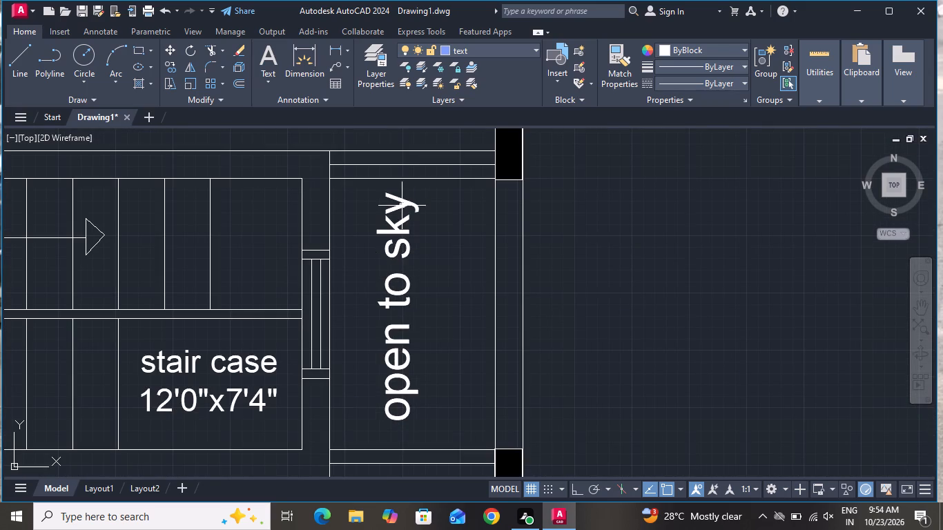
pyautogui.doubleClick(401, 204)
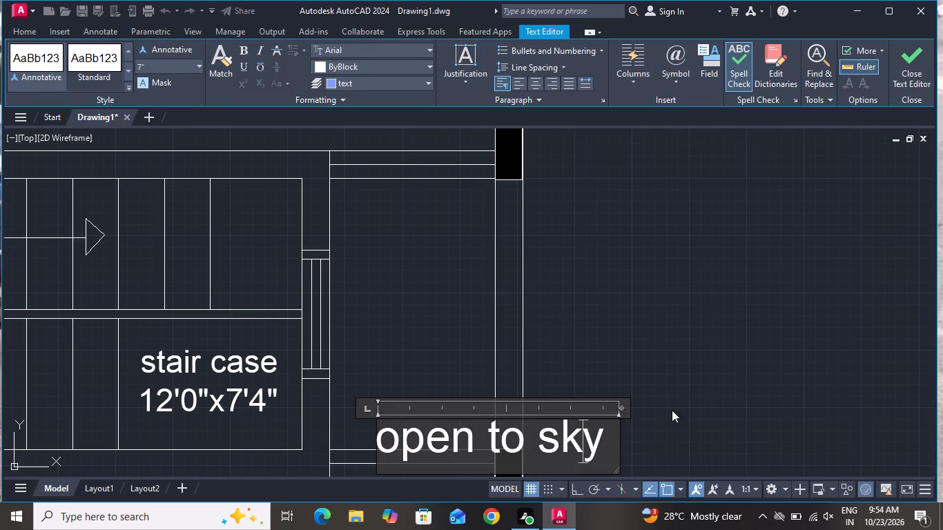
pyautogui.click(614, 436)
pyautogui.press('BackSpace')
pyautogui.press('BackSpace')
pyautogui.press('BackSpace')
pyautogui.press('BackSpace')
pyautogui.press('BackSpace')
pyautogui.press('BackSpace')
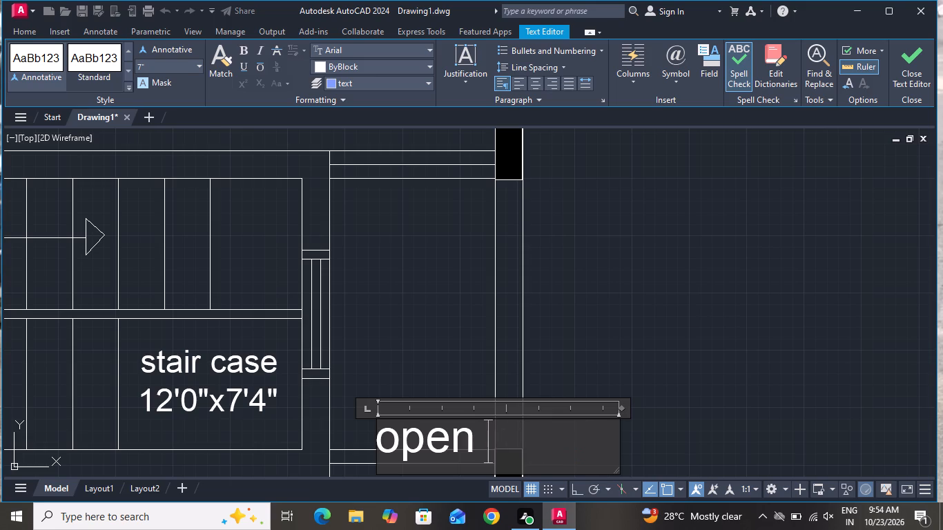
pyautogui.press('2')
pyautogui.write("'6")
pyautogui.hotkey('shift', '"')
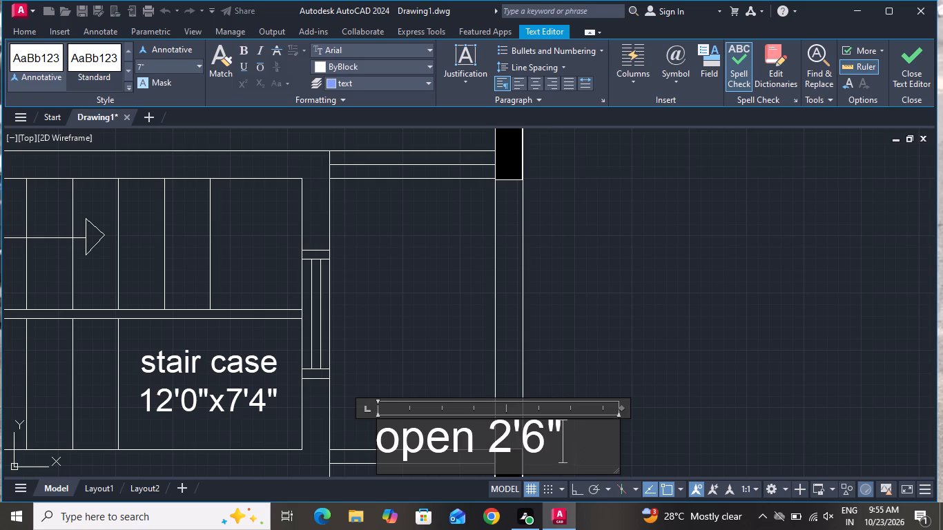
pyautogui.press('space')
pyautogui.write('wide')
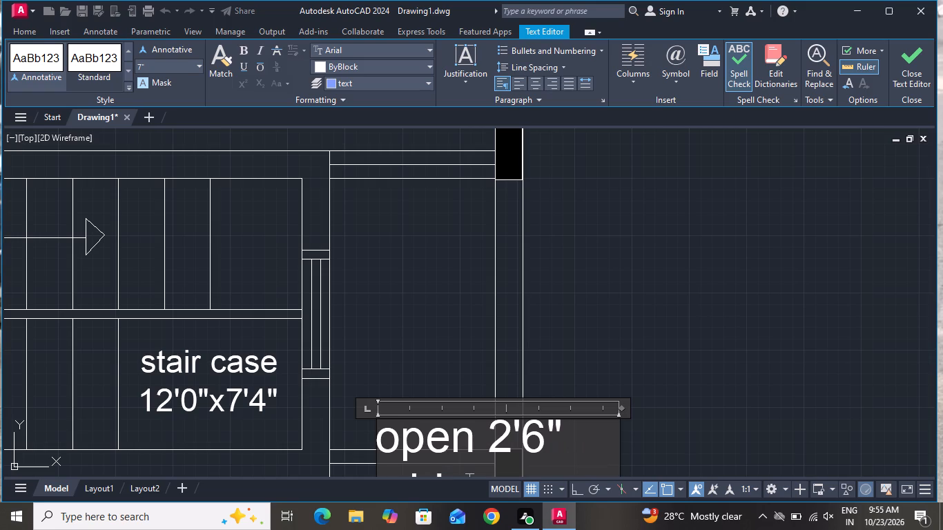
# Widen the label's text box to about 6'-9" so the text fits on one line, and finish editing.
pyautogui.scroll(-2, 534, 202)
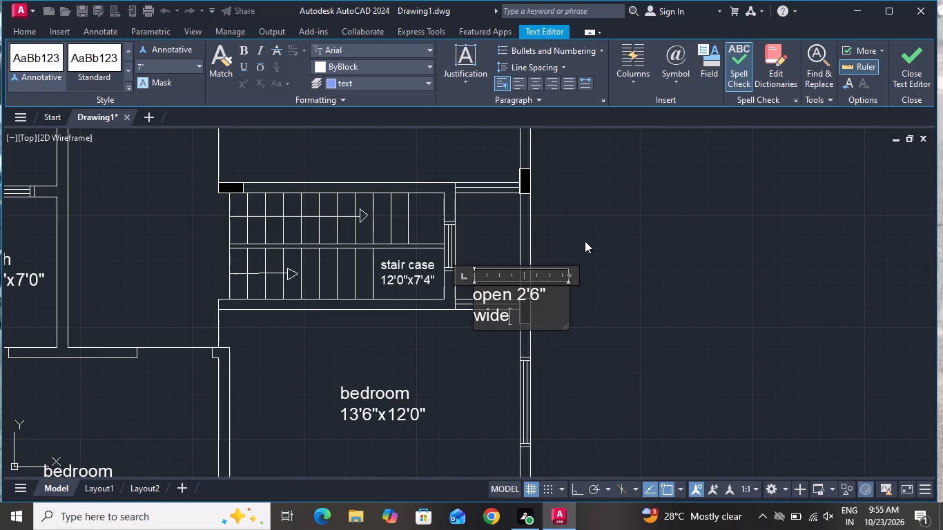
pyautogui.moveTo(566, 299); pyautogui.dragTo(608, 284)
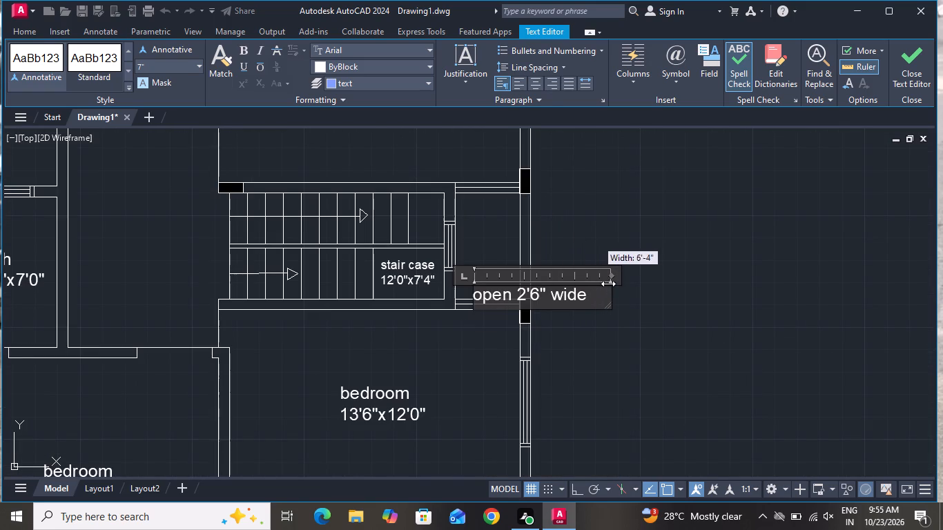
pyautogui.moveTo(608, 284); pyautogui.dragTo(617, 282)
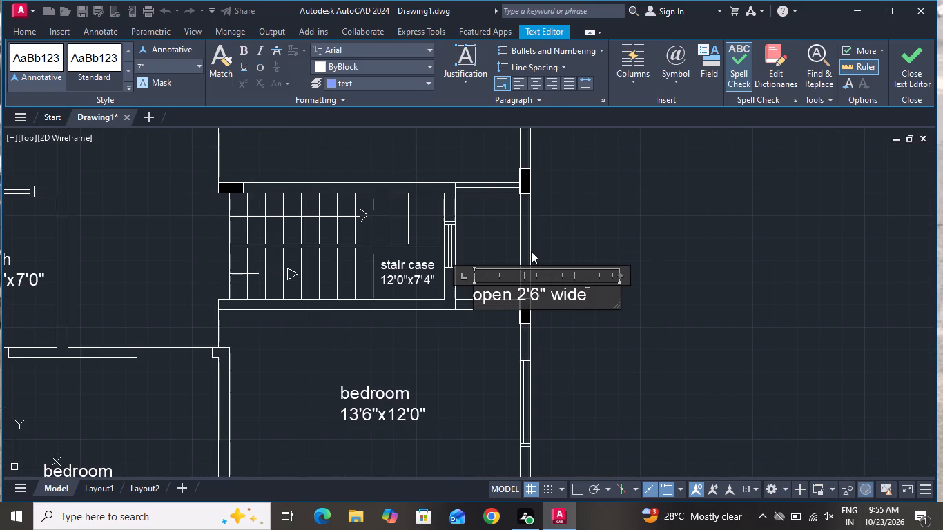
pyautogui.click(493, 216)
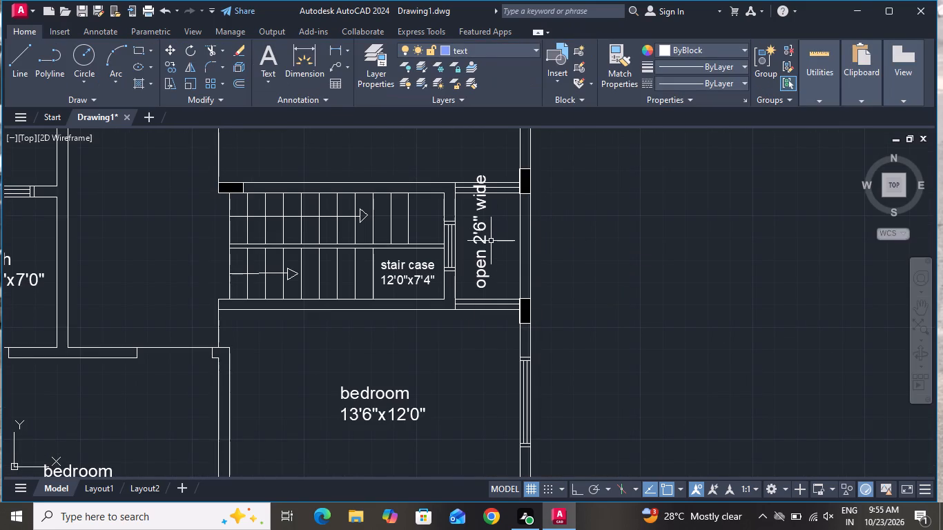
# Set the "open 2'6" wide" label's text height to 4" in its properties, then deselect it and close the Properties palette.
pyautogui.click(484, 237)
pyautogui.click(480, 237)
pyautogui.rightClick(480, 237)
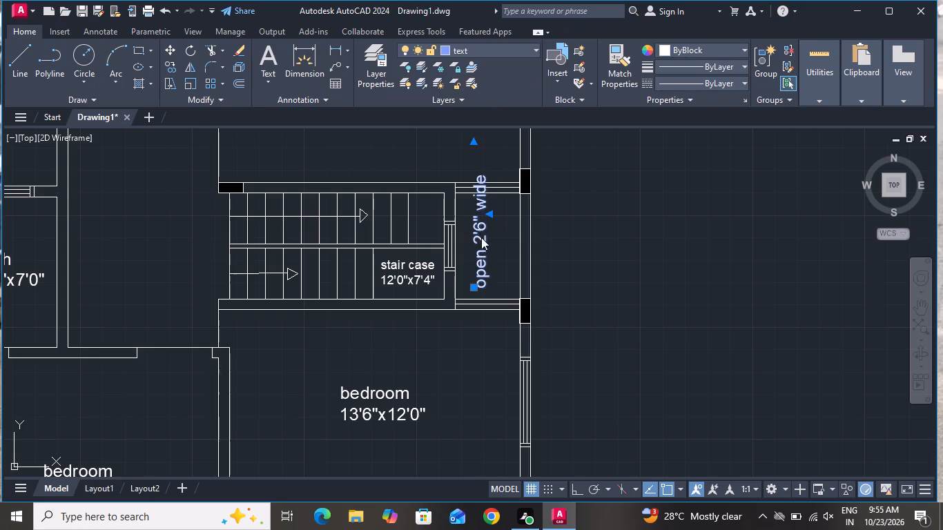
pyautogui.click(543, 483)
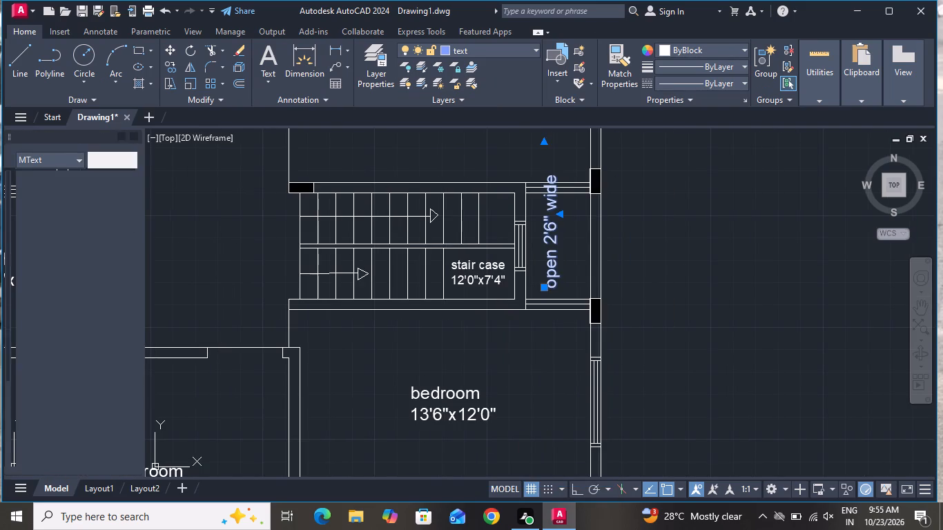
pyautogui.scroll(-2, 90, 300)
pyautogui.click(117, 273)
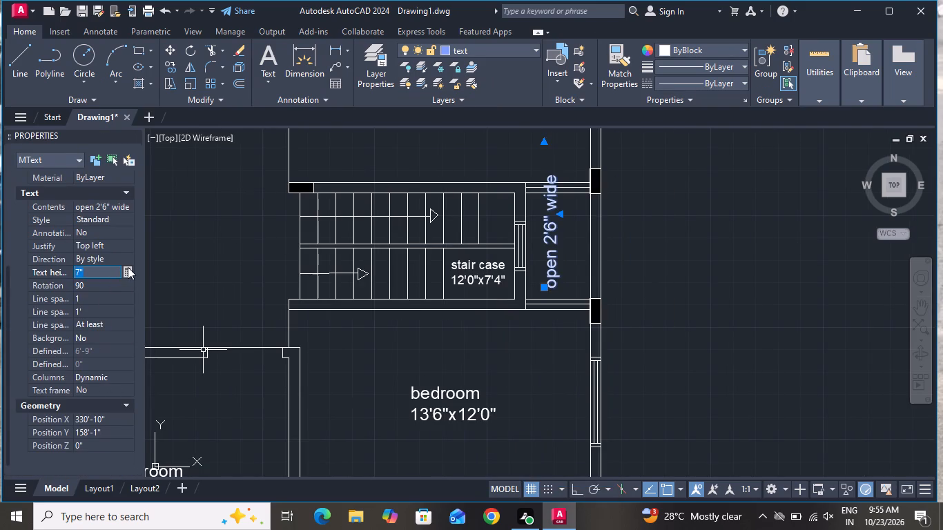
pyautogui.press('BackSpace')
pyautogui.press('4')
pyautogui.hotkey('shift', '"')
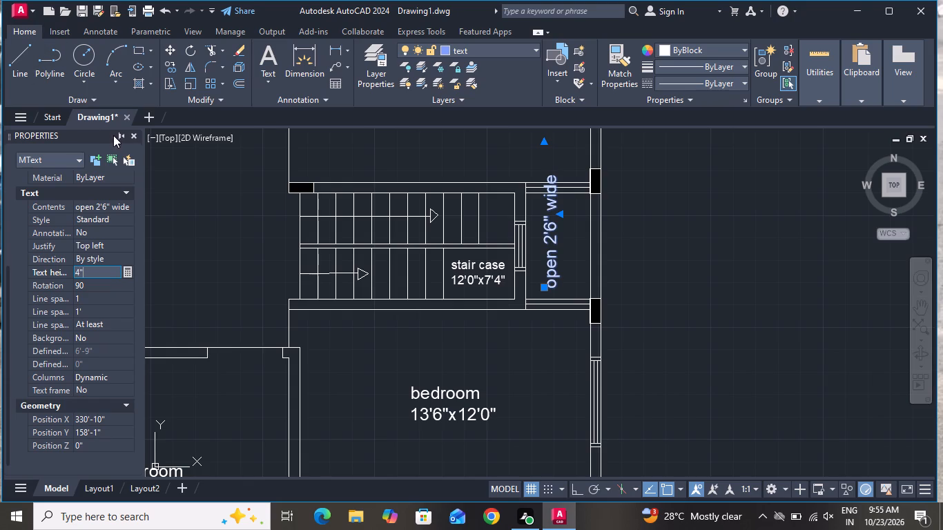
pyautogui.click(132, 137)
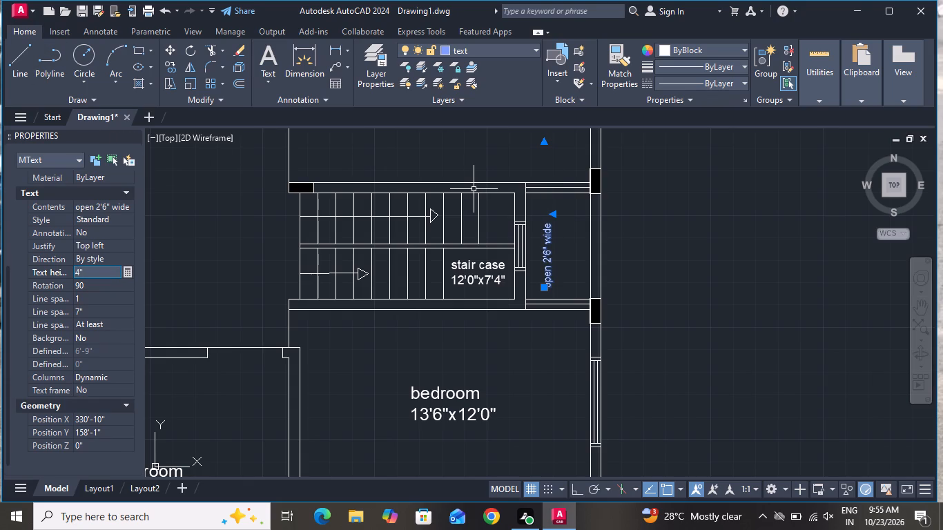
pyautogui.press('Escape')
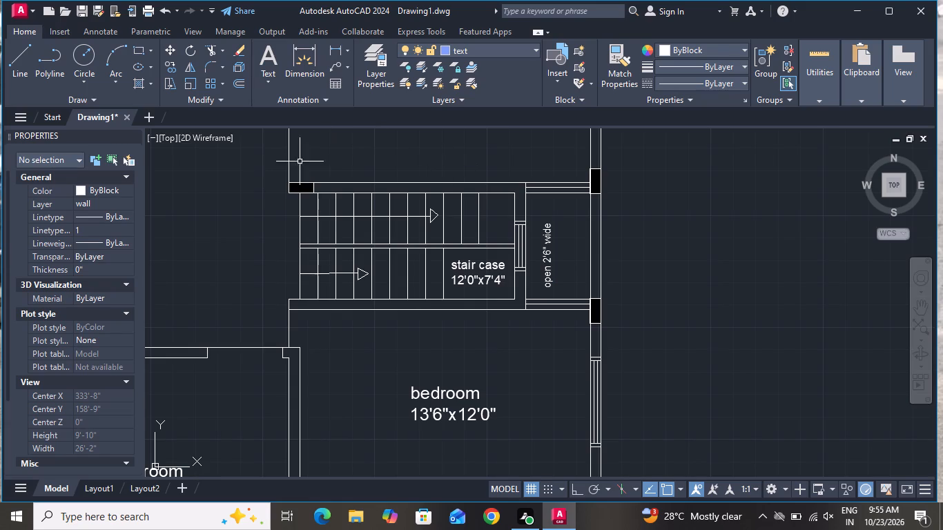
pyautogui.click(130, 135)
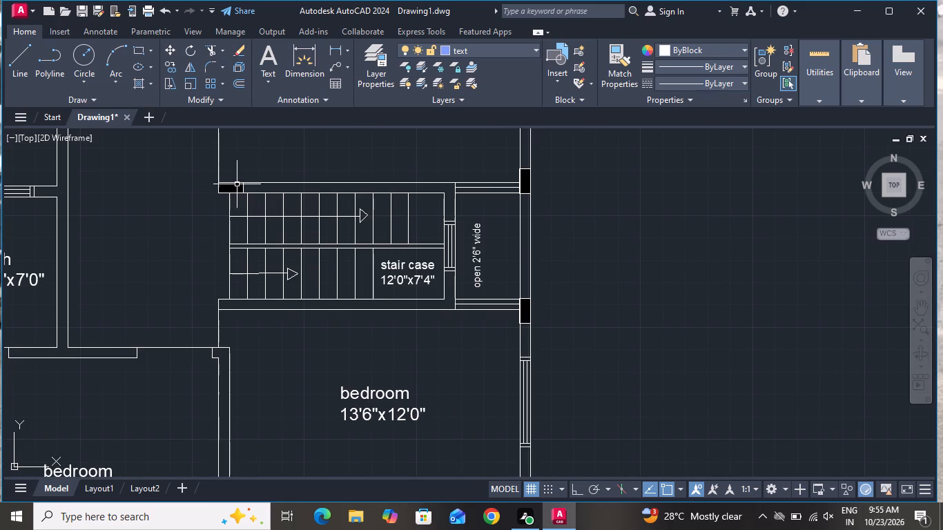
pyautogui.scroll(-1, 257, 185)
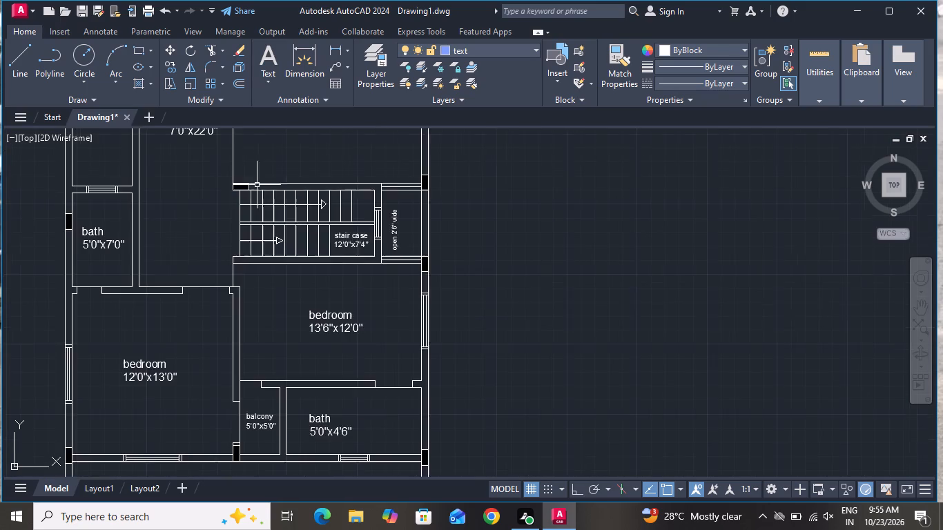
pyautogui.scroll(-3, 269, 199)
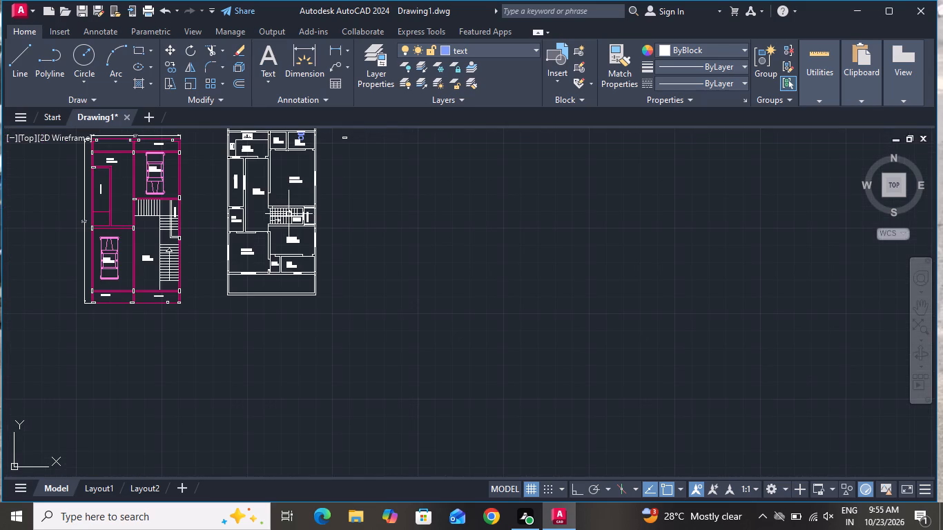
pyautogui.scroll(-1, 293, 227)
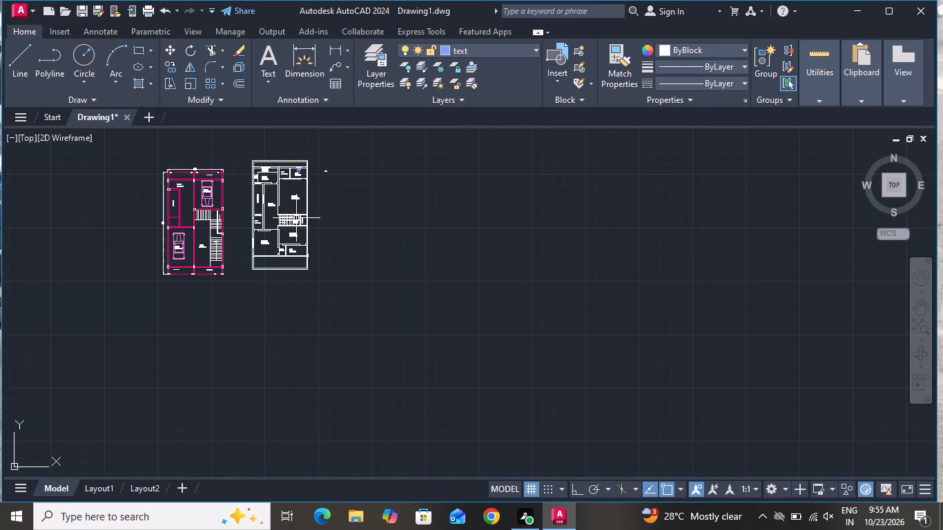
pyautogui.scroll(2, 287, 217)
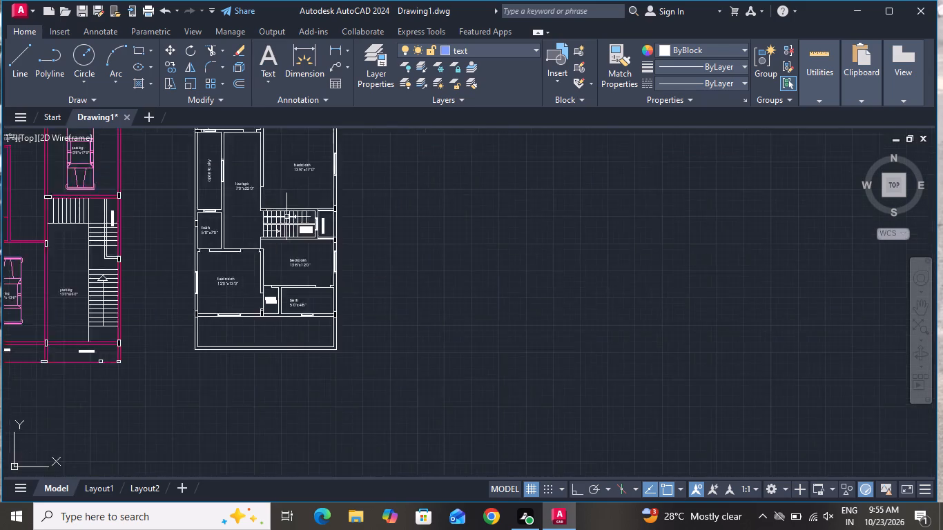
# Draw a rectangle about 7'-3" by 6' for the bed in the 13'6"x17'0" bedroom, against the outer wall at the window.
pyautogui.scroll(1, 286, 217)
pyautogui.scroll(-3, 286, 217)
pyautogui.scroll(4, 284, 181)
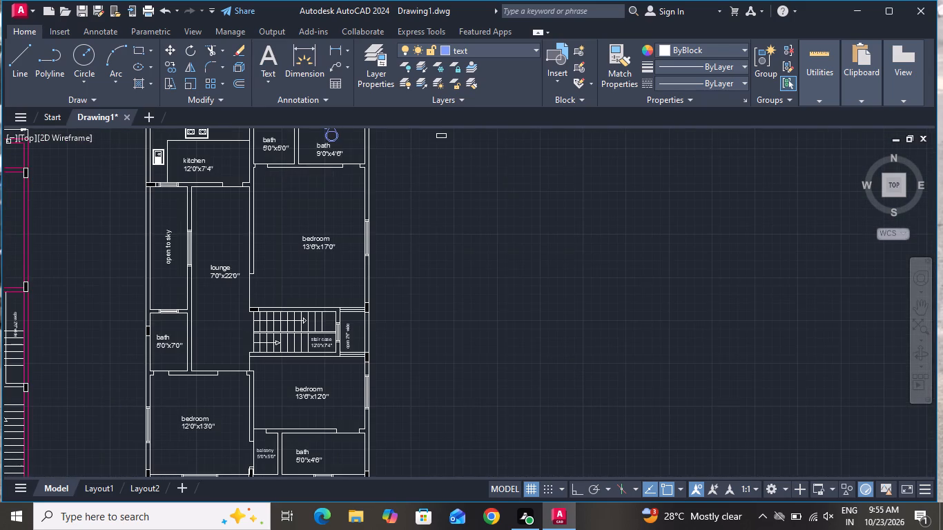
pyautogui.scroll(-1, 315, 238)
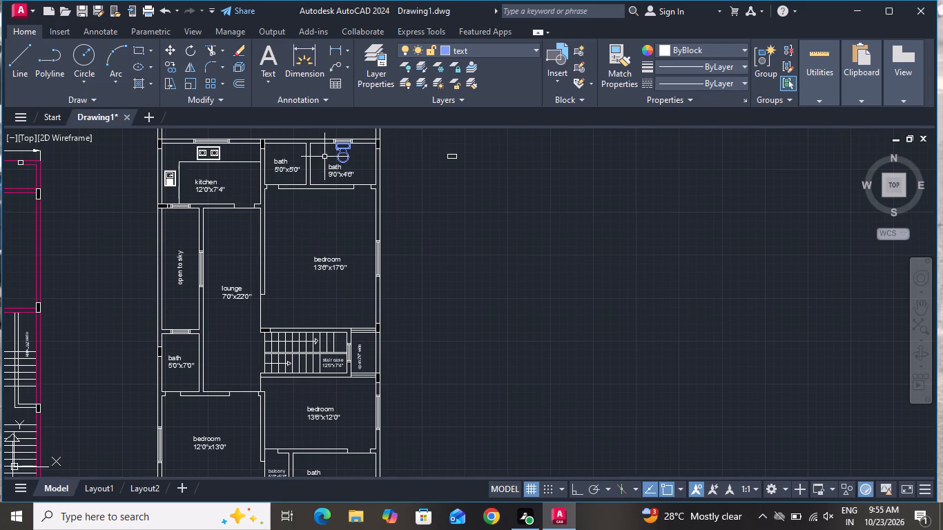
pyautogui.scroll(3, 327, 144)
pyautogui.scroll(-2, 327, 145)
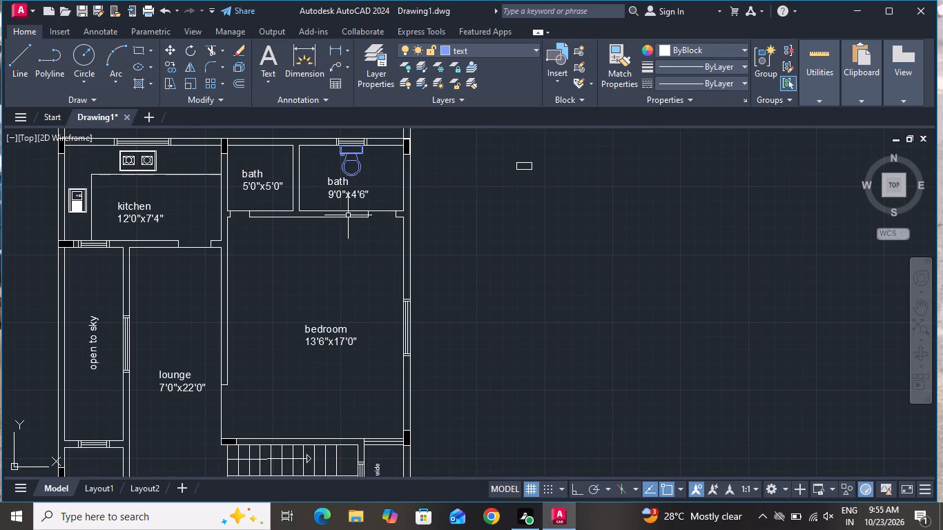
pyautogui.click(139, 55)
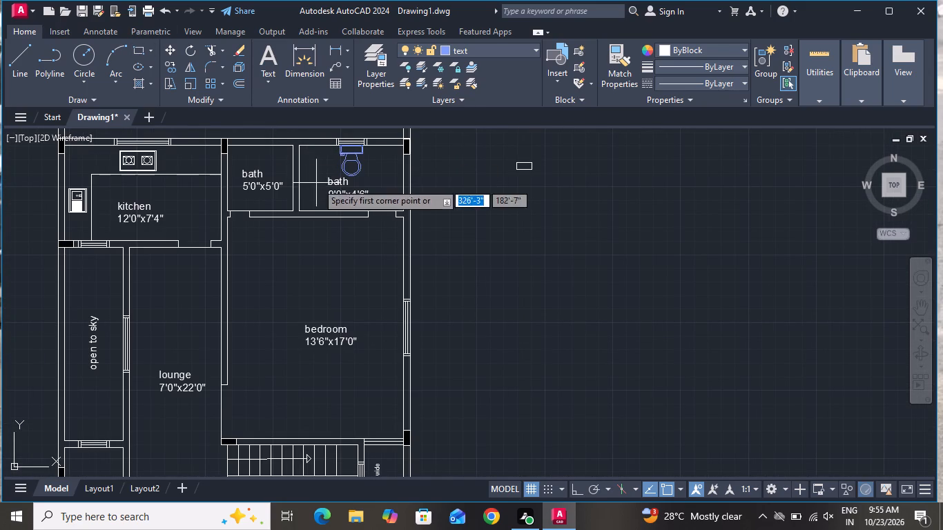
pyautogui.click(404, 288)
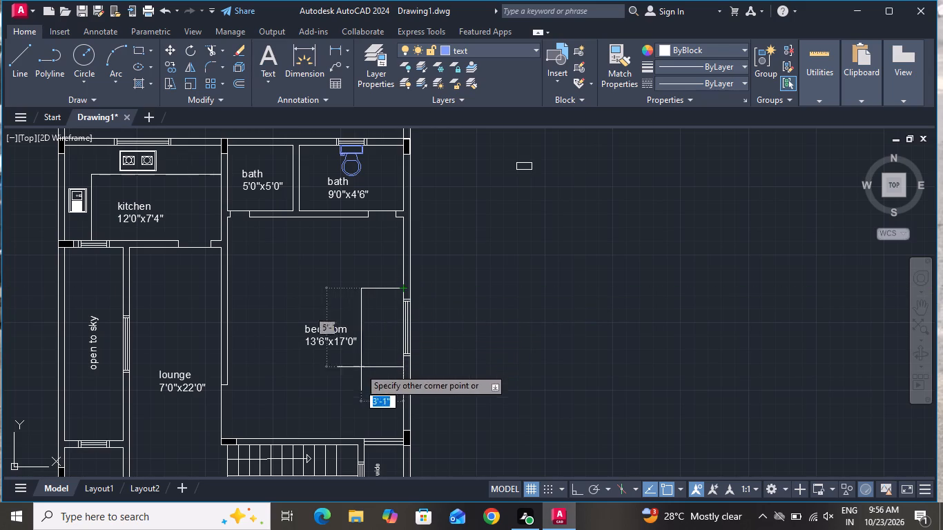
pyautogui.click(308, 365)
# Move the 13'6"x17'0" bedroom label out of the bed rectangle to the clear upper-left area of the room.
pyautogui.click(325, 337)
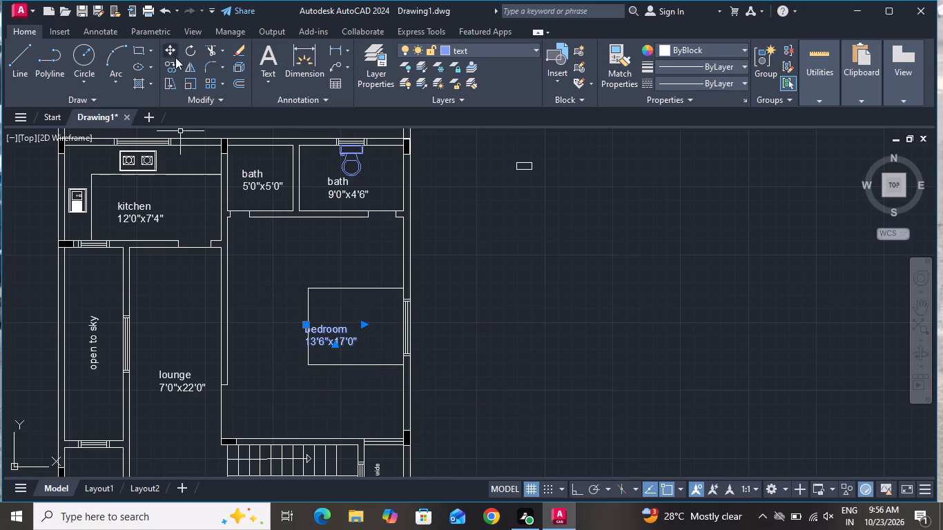
pyautogui.click(171, 51)
pyautogui.click(322, 336)
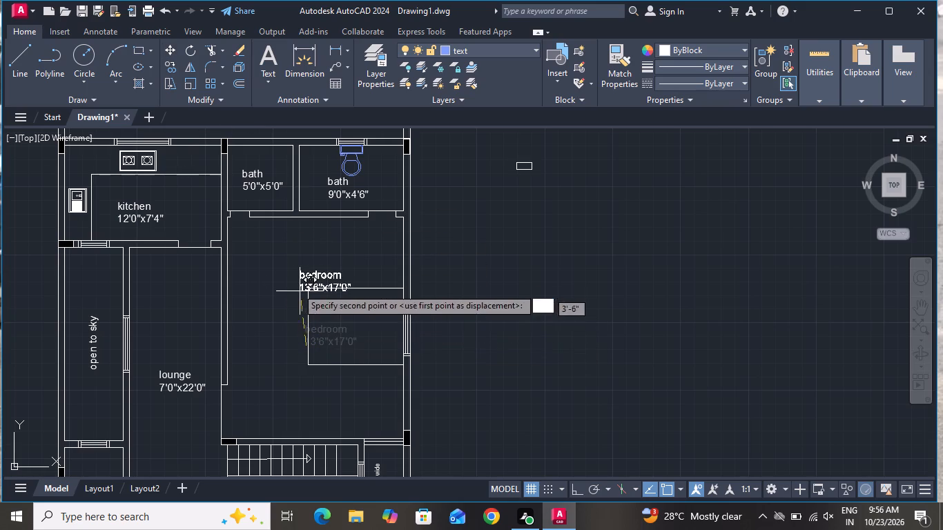
pyautogui.click(256, 268)
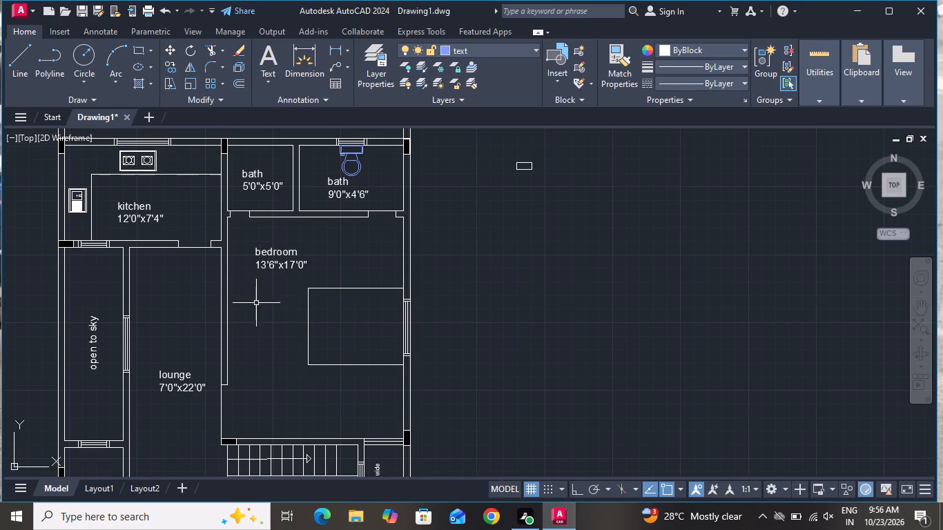
# Offset the bed rectangle 1" inward.
pyautogui.scroll(2, 259, 325)
pyautogui.press('o')
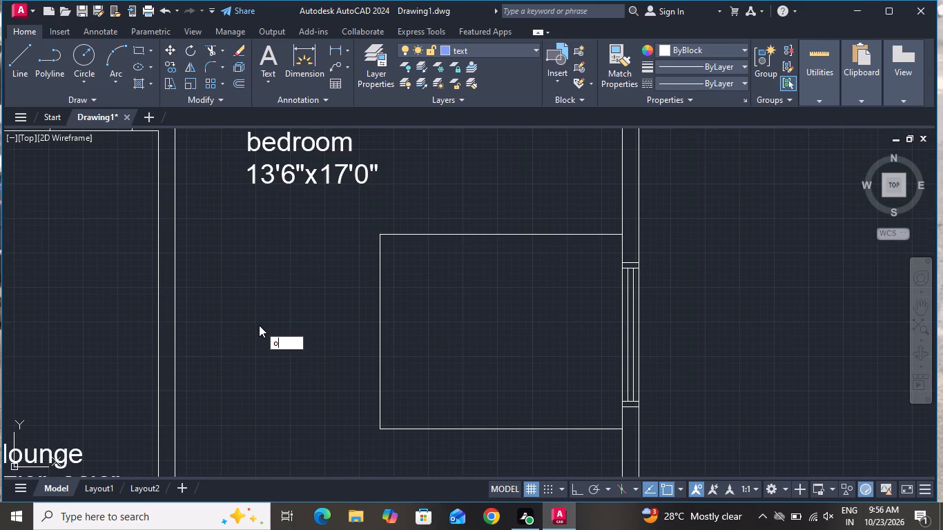
pyautogui.press('space')
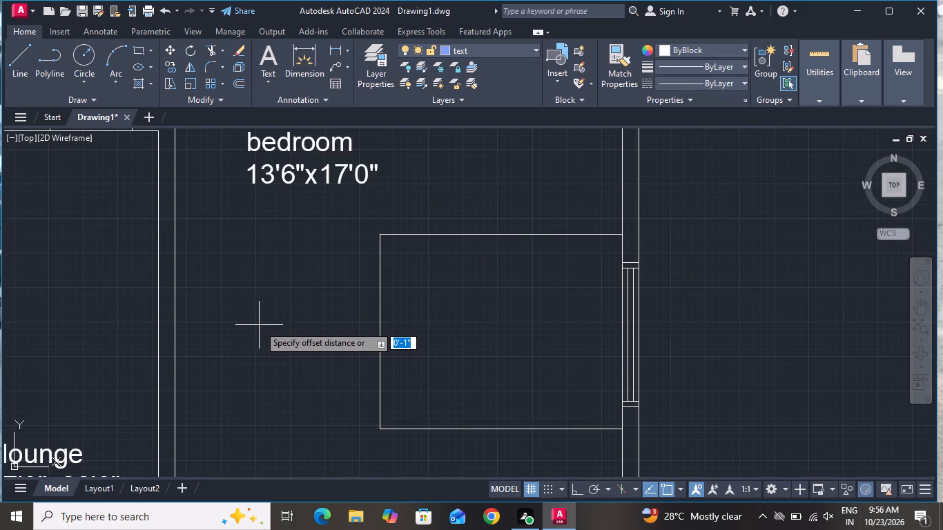
pyautogui.press('1')
pyautogui.hotkey('shift', '"')
pyautogui.press('Return')
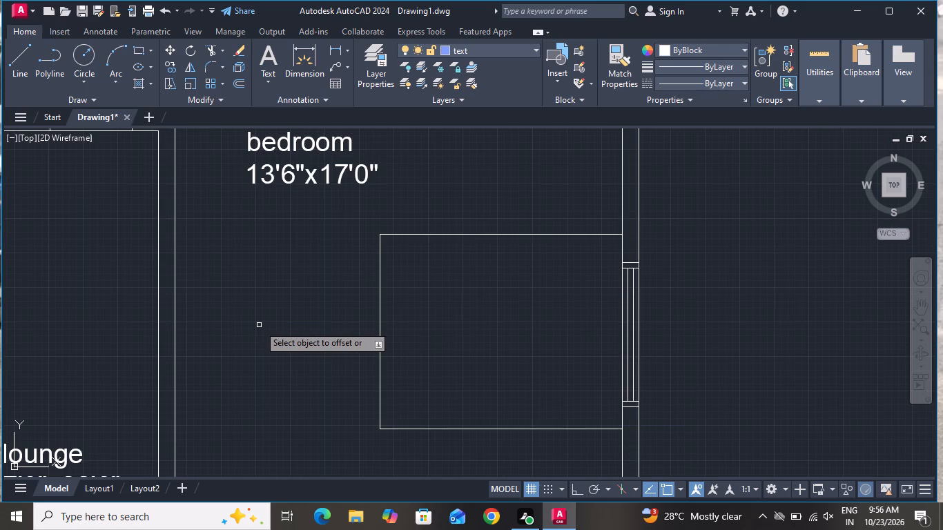
pyautogui.click(536, 233)
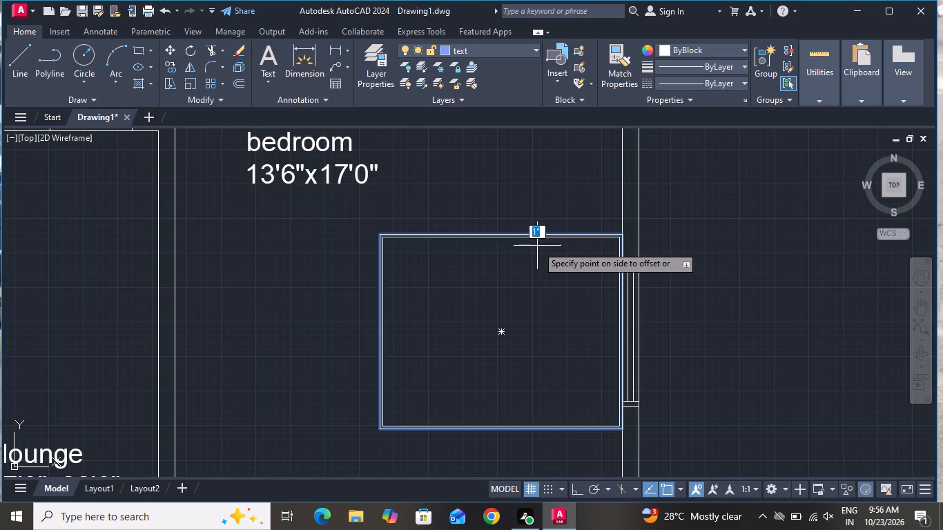
pyautogui.click(537, 246)
pyautogui.moveTo(503, 288); pyautogui.dragTo(492, 295, button='right')
pyautogui.click(512, 317)
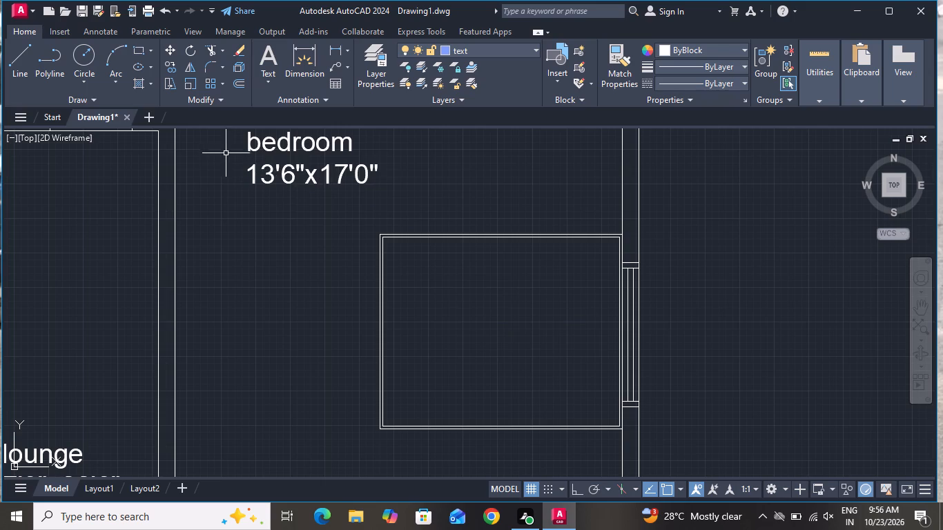
# With Ortho on, draw a vertical line about 4'-9" long down from the bed's inner top edge, near the window side.
pyautogui.click(13, 59)
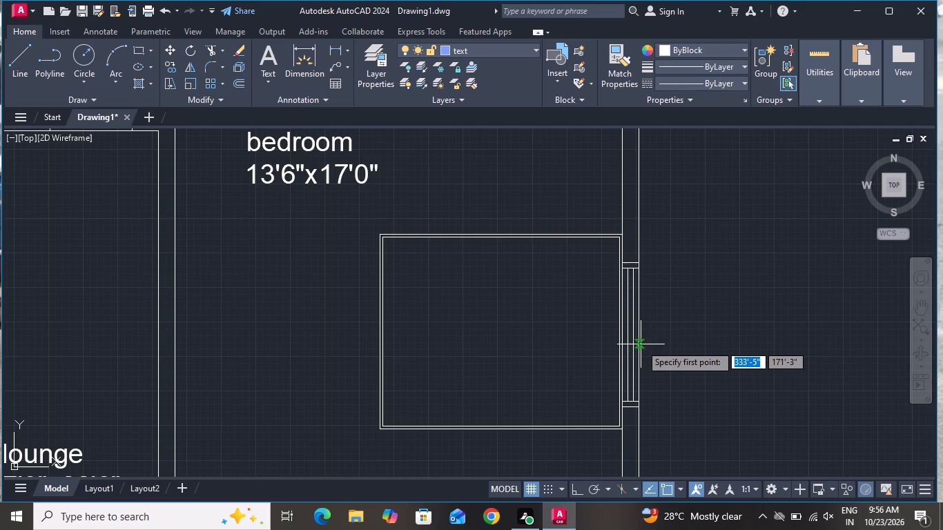
pyautogui.scroll(2, 576, 266)
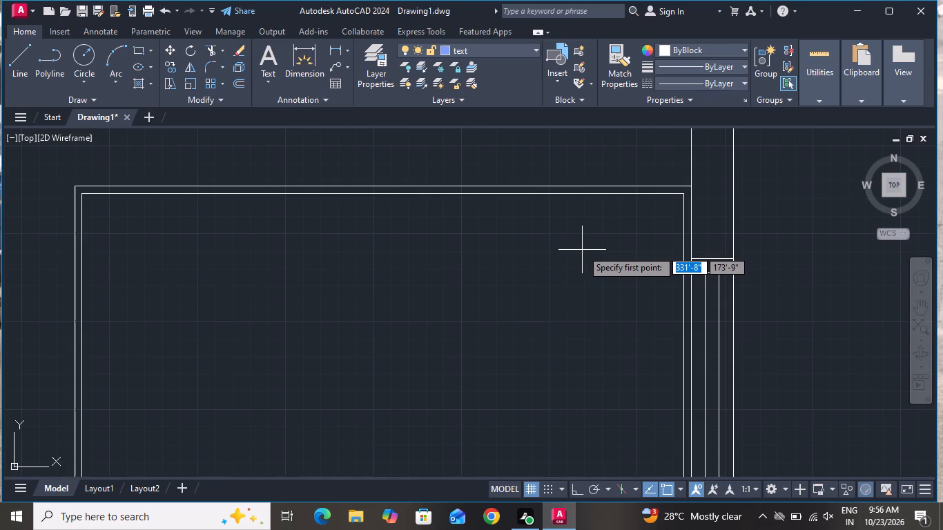
pyautogui.scroll(-2, 582, 250)
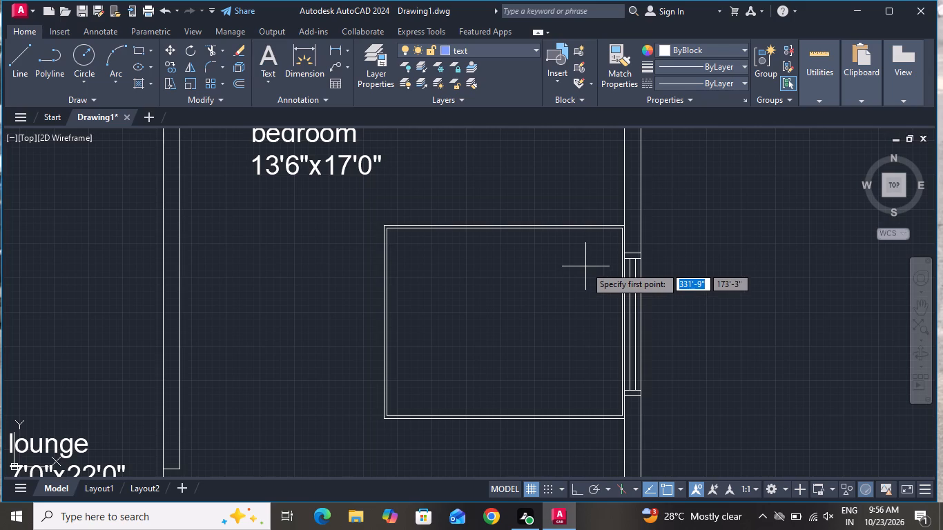
pyautogui.click(565, 229)
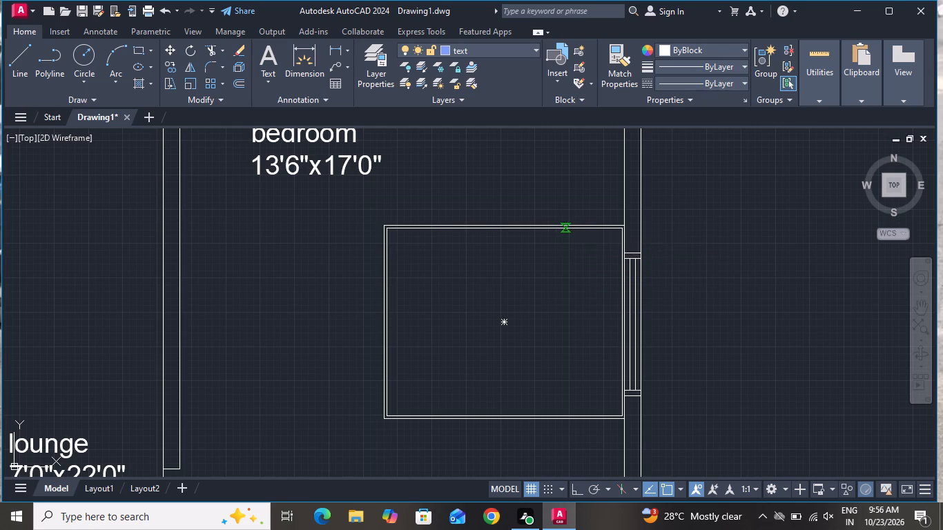
pyautogui.click(570, 483)
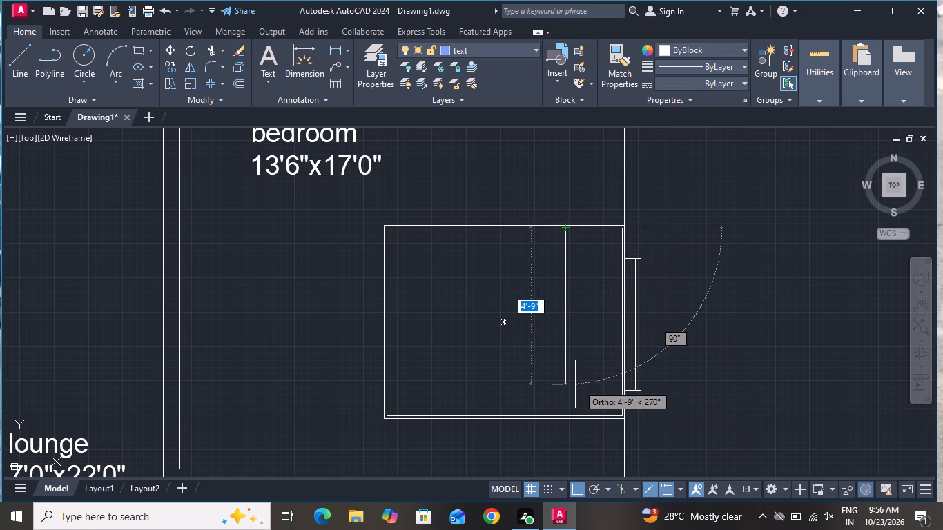
pyautogui.click(567, 384)
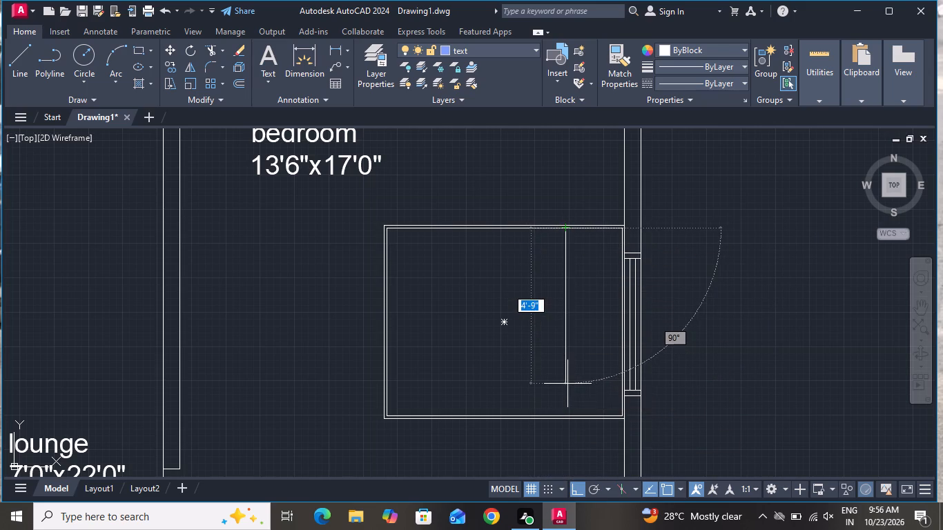
# With Ortho off, draw a triangular sheet fold with sides about 1'-6" from the line's lower end, touching the bed's inner bottom edge.
pyautogui.click(581, 494)
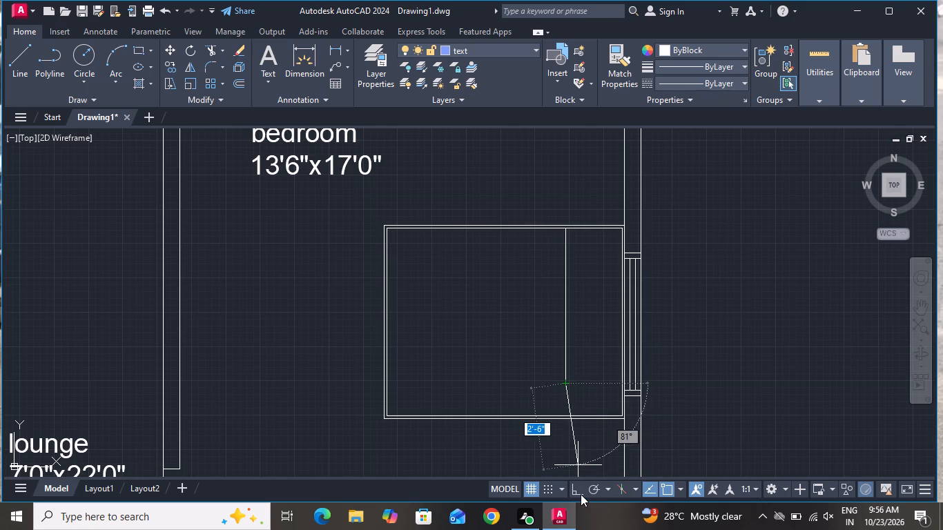
pyautogui.scroll(1, 494, 426)
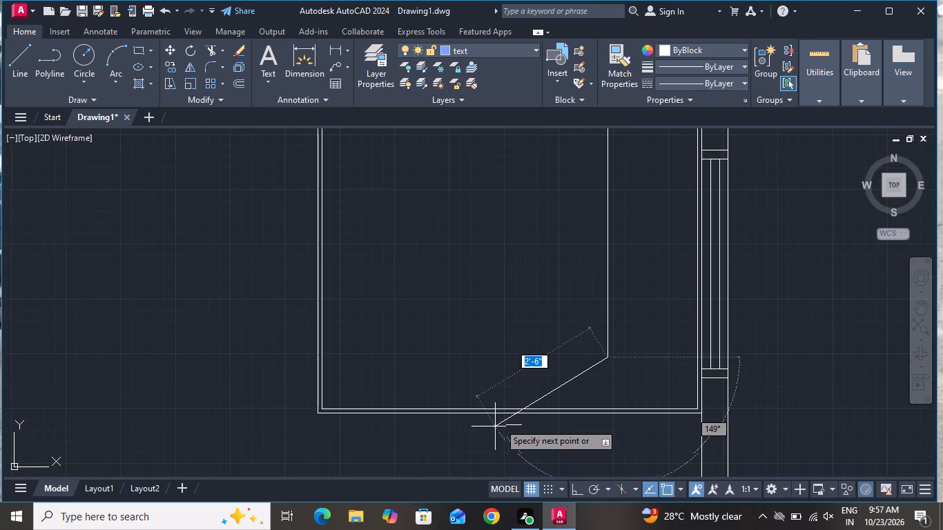
pyautogui.scroll(2, 549, 408)
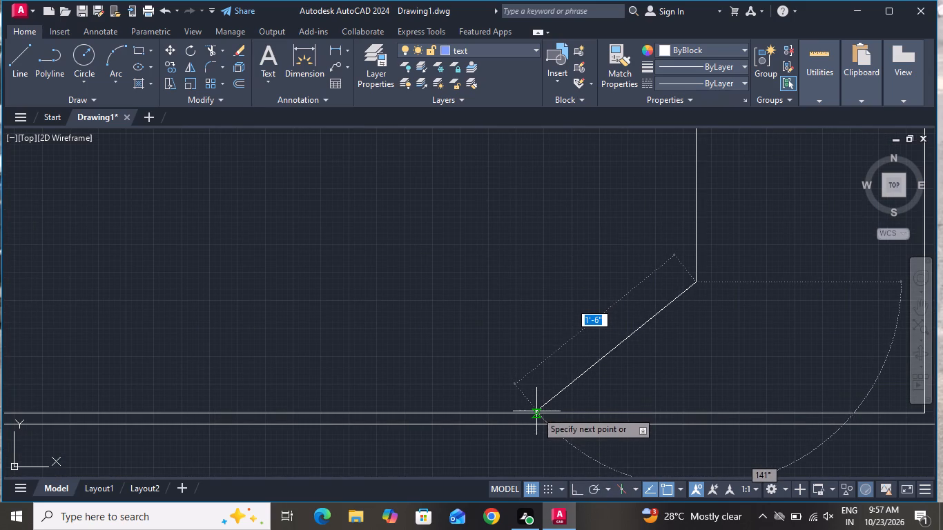
pyautogui.click(535, 414)
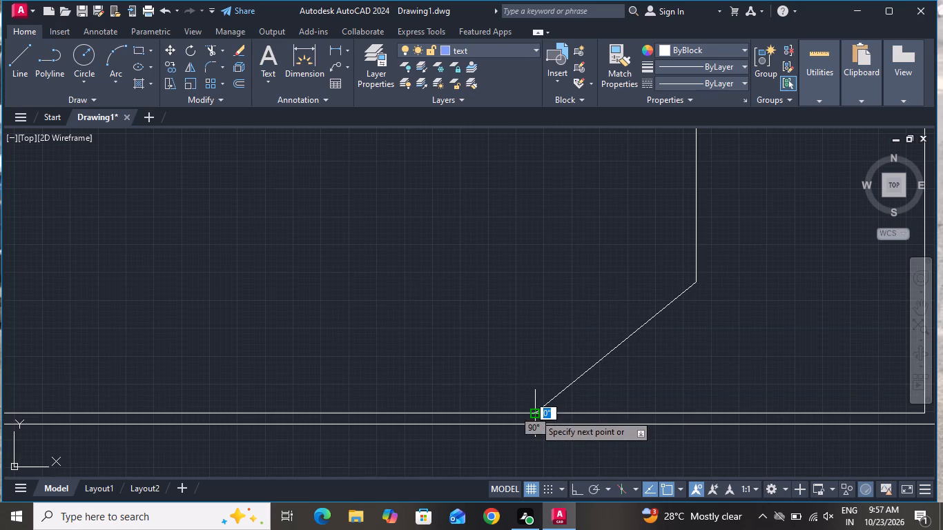
pyautogui.click(485, 221)
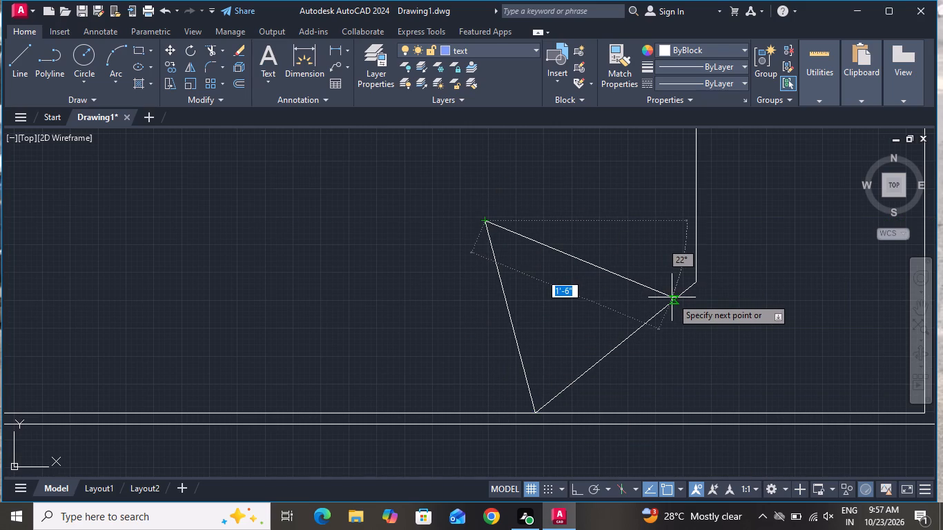
pyautogui.click(696, 280)
pyautogui.rightClick(696, 279)
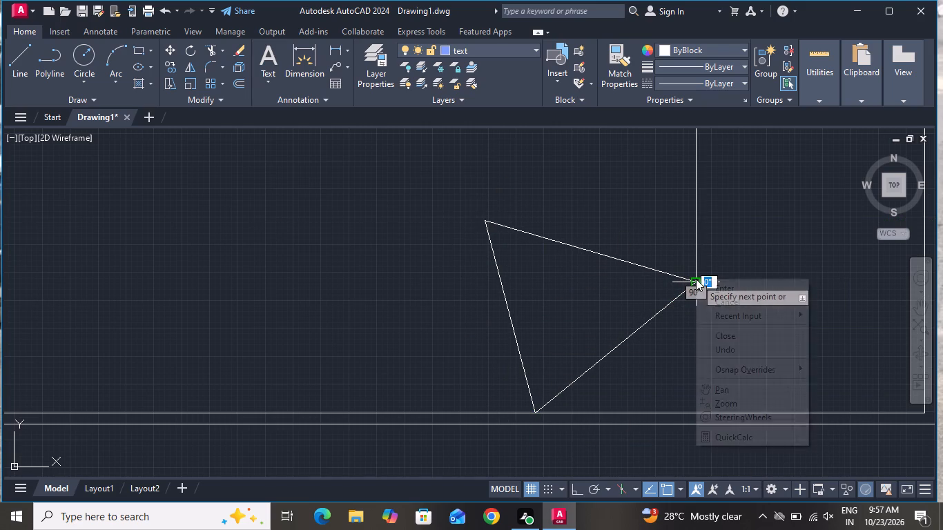
pyautogui.click(750, 300)
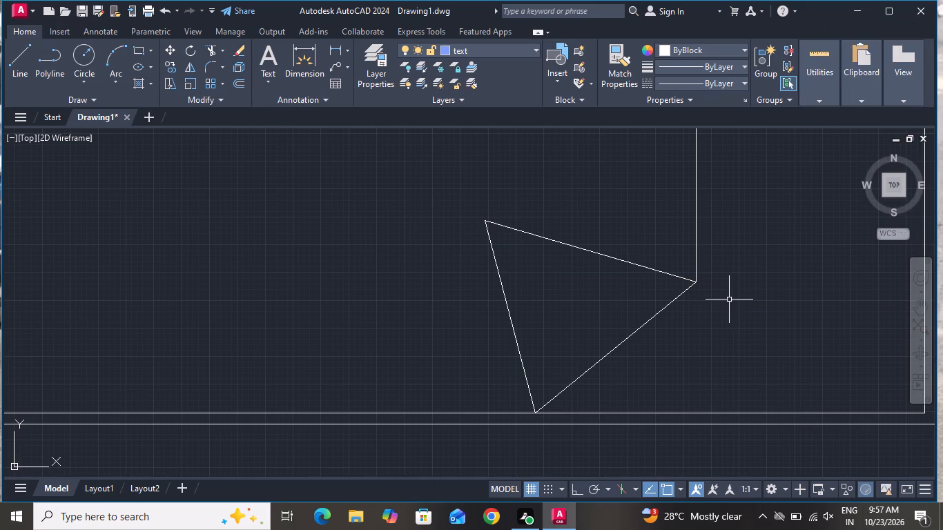
# Draw a parallel vertical line about 4'-8" long just left of the first, from the bed's inner top edge to the fold.
pyautogui.scroll(-3, 674, 320)
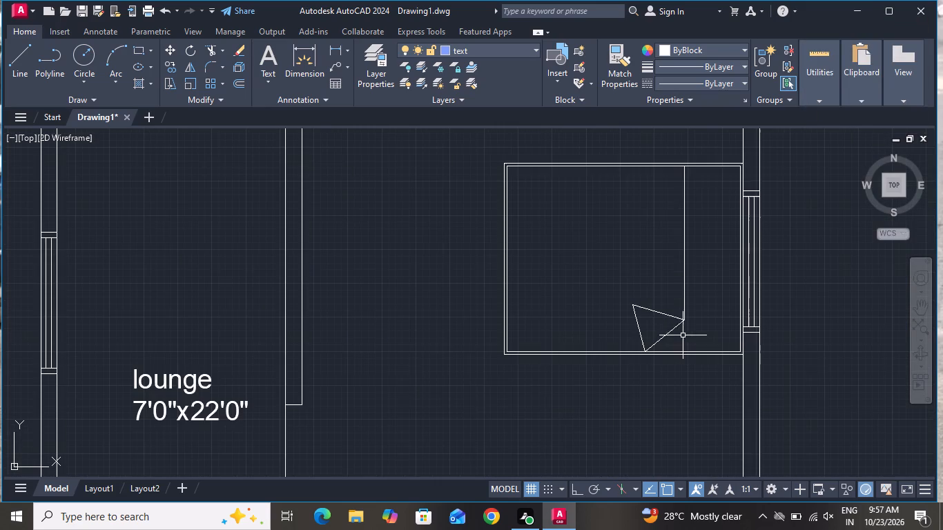
pyautogui.click(26, 52)
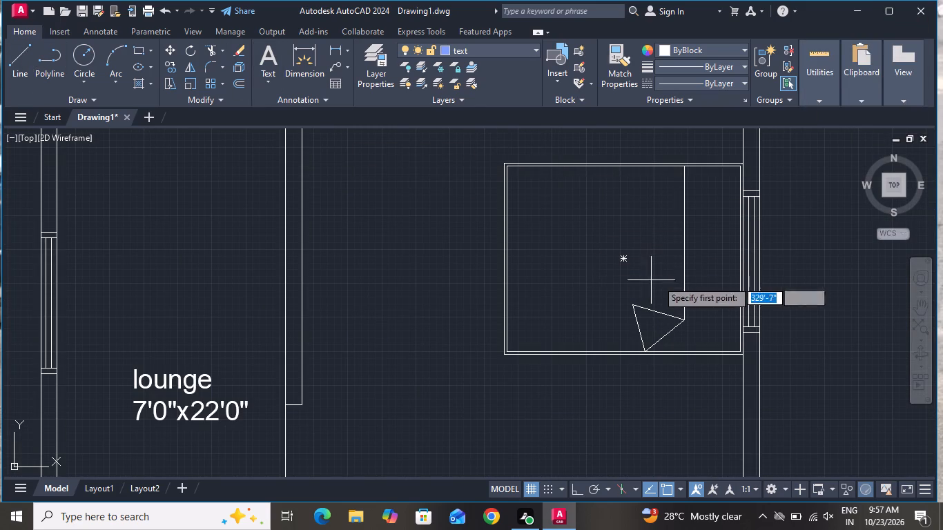
pyautogui.scroll(3, 662, 165)
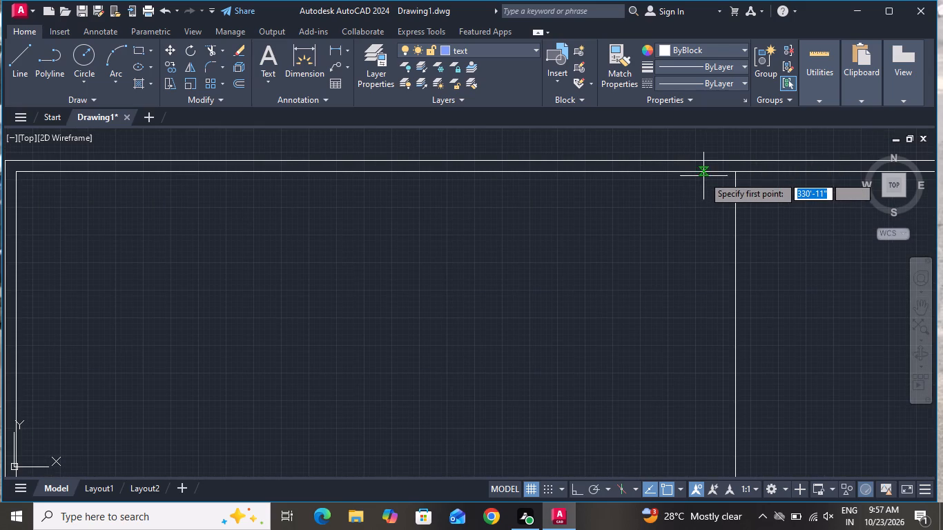
pyautogui.click(712, 170)
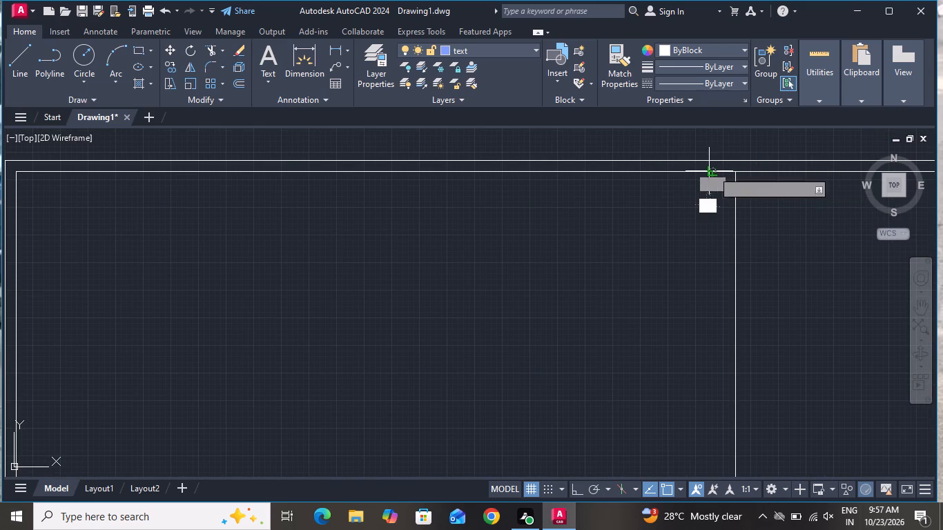
pyautogui.scroll(-3, 709, 282)
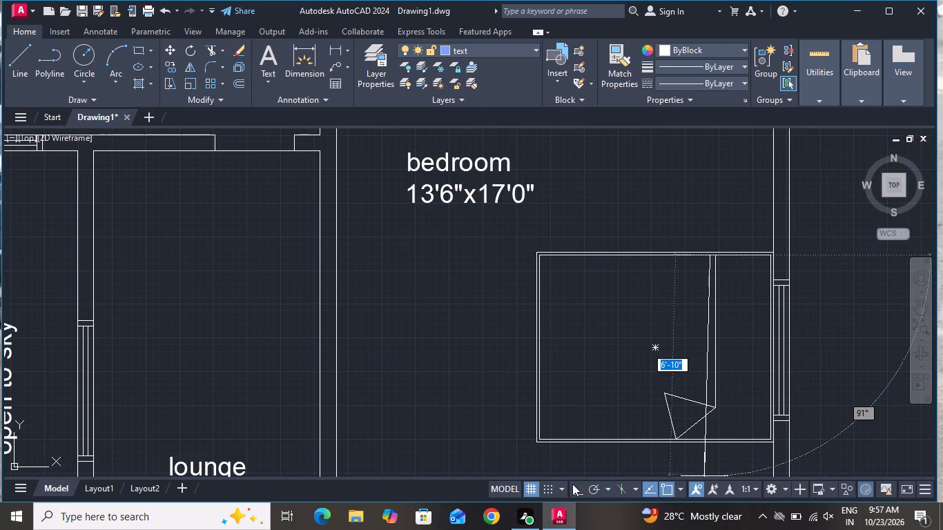
pyautogui.click(572, 484)
pyautogui.scroll(4, 672, 421)
pyautogui.scroll(-3, 674, 402)
pyautogui.scroll(2, 739, 387)
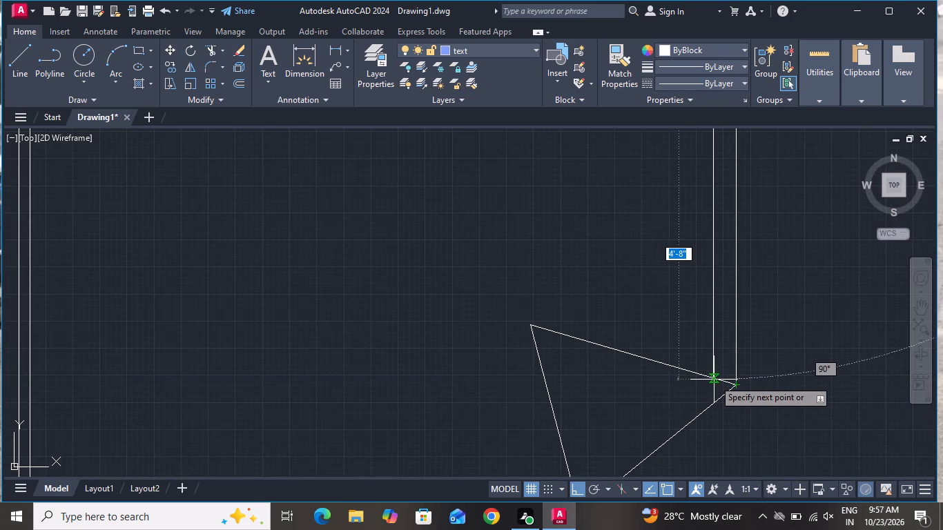
pyautogui.click(712, 378)
pyautogui.rightClick(714, 380)
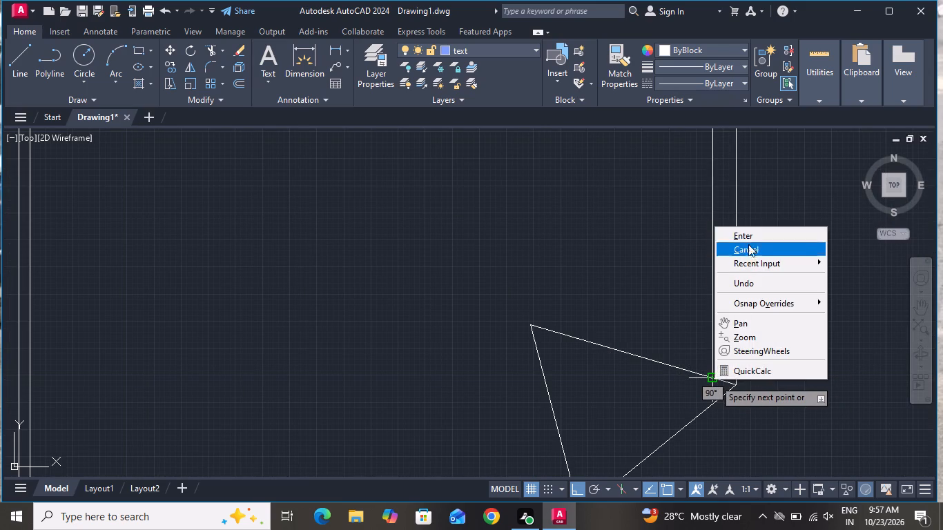
pyautogui.click(746, 251)
pyautogui.scroll(-3, 658, 344)
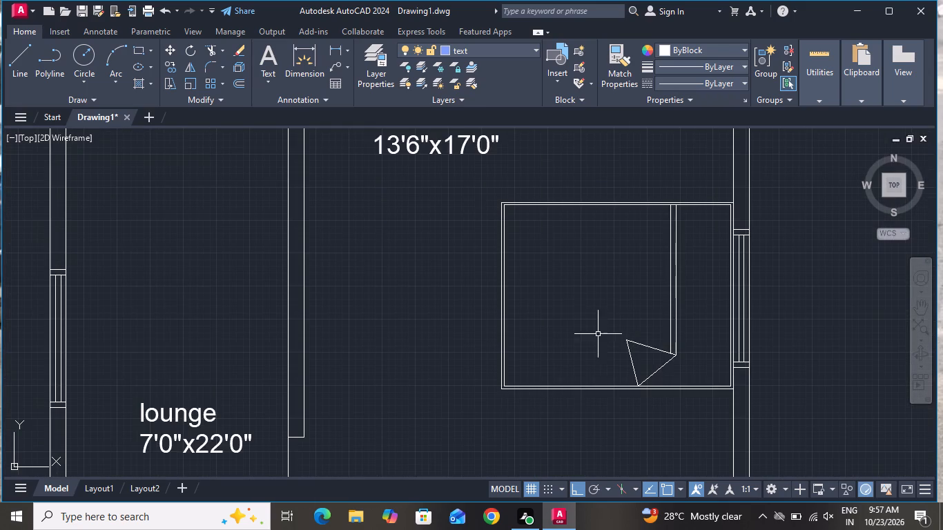
# Draw a pillow rectangle about 10" wide and 1'-4" high in the bed's upper window-side area, beside the double line.
pyautogui.click(137, 49)
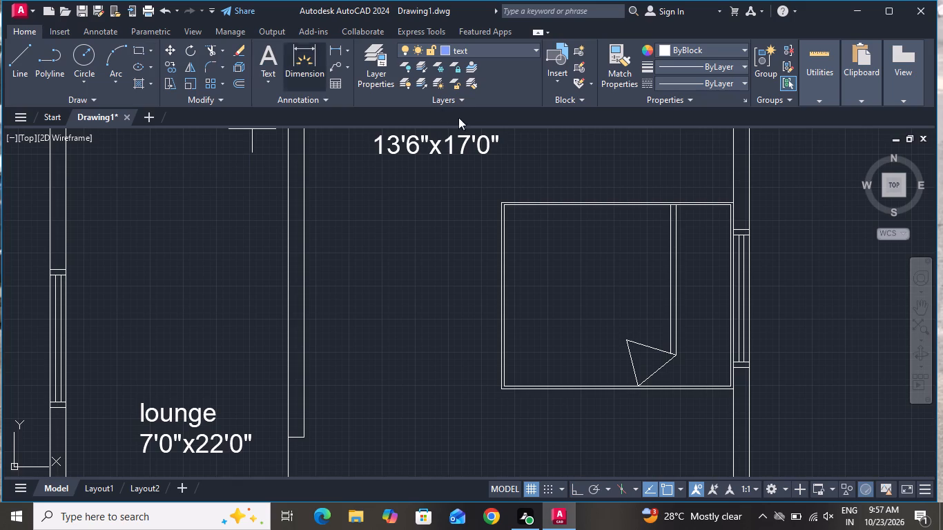
pyautogui.scroll(2, 679, 216)
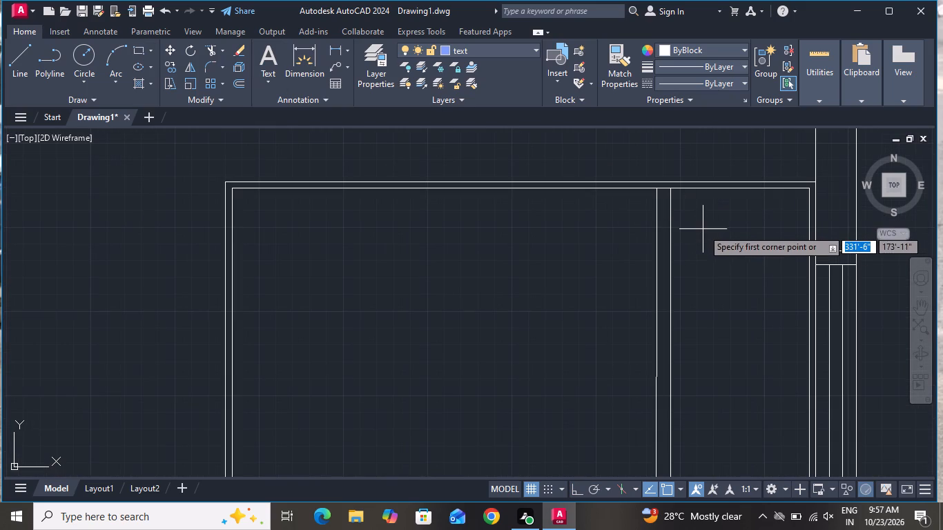
pyautogui.click(703, 228)
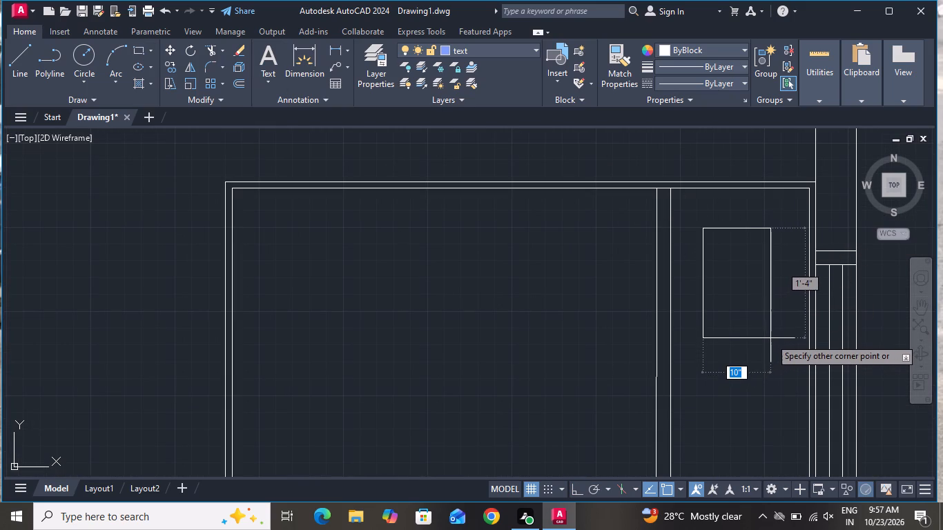
pyautogui.click(770, 337)
# Copy the pillow rectangle straight down to the bed's lower half, level with the sheet fold.
pyautogui.click(766, 335)
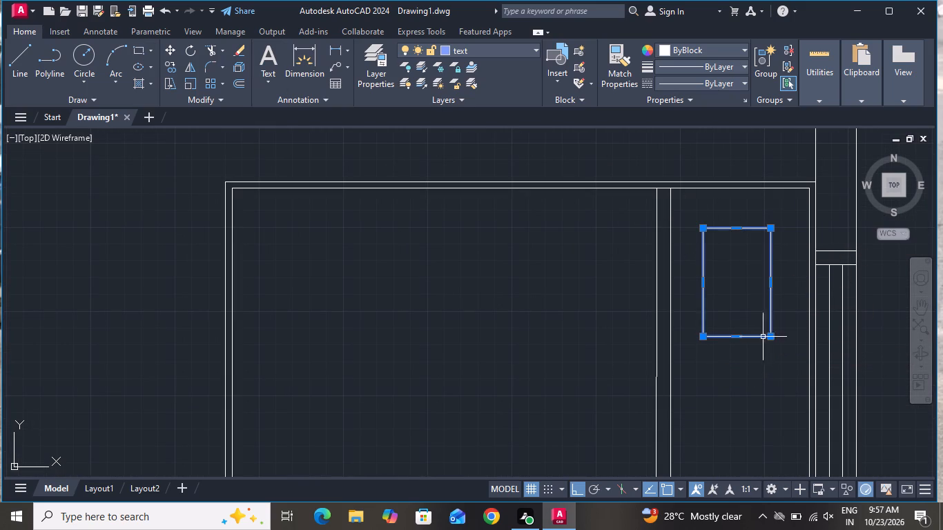
pyautogui.click(173, 61)
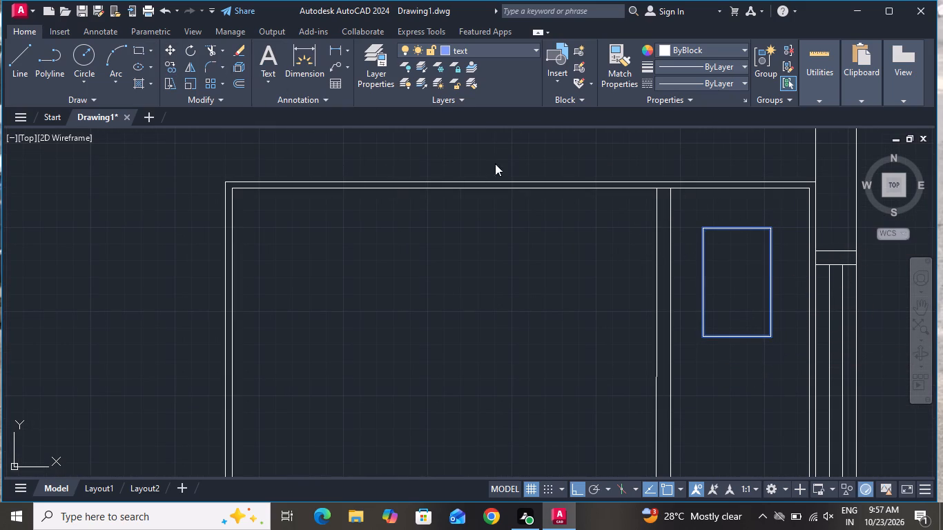
pyautogui.click(749, 263)
pyautogui.scroll(-1, 749, 244)
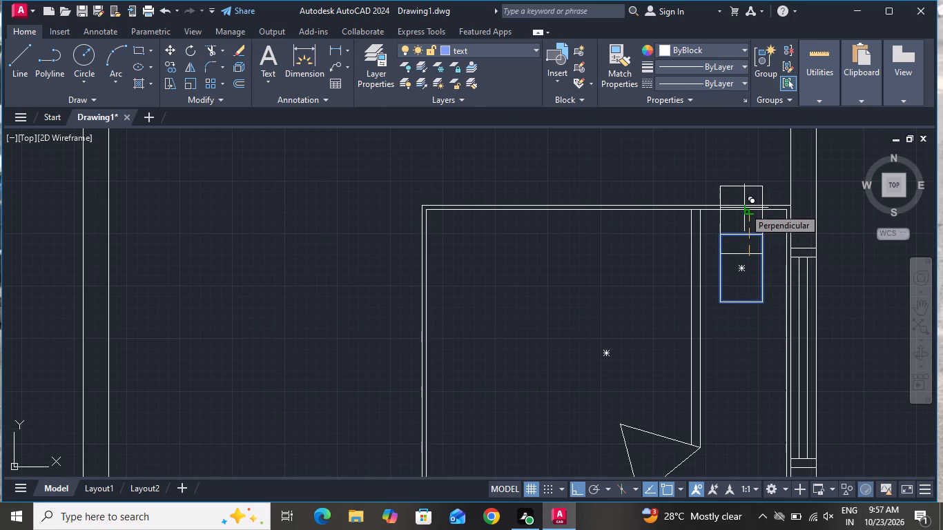
pyautogui.scroll(-2, 744, 208)
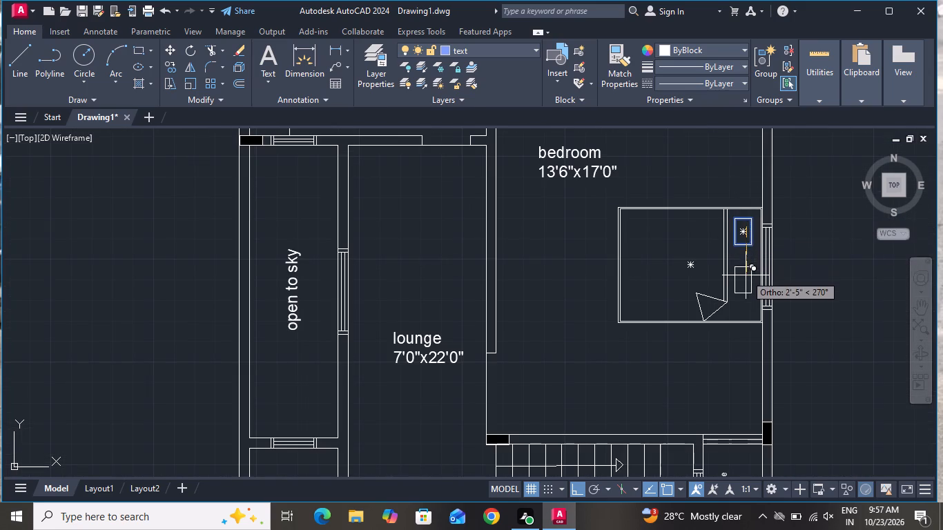
pyautogui.scroll(2, 746, 275)
pyautogui.click(740, 311)
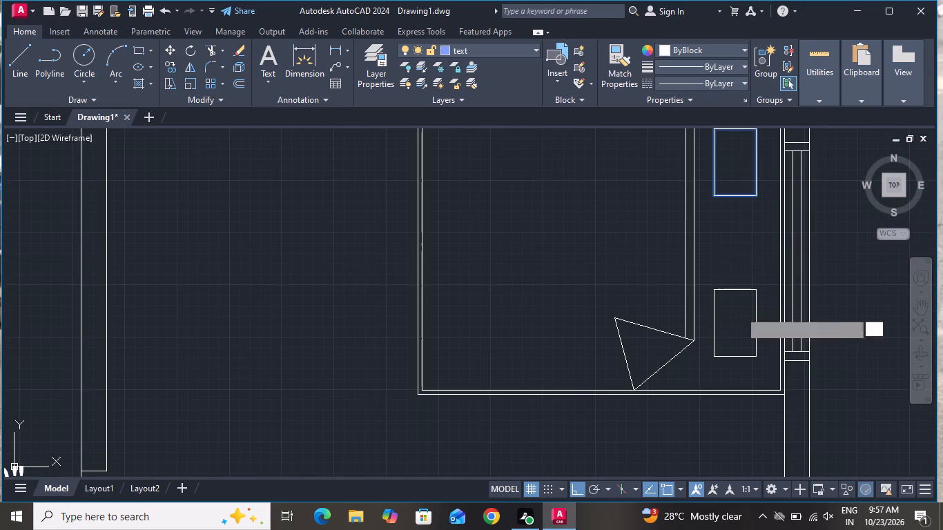
pyautogui.rightClick(740, 303)
pyautogui.click(759, 322)
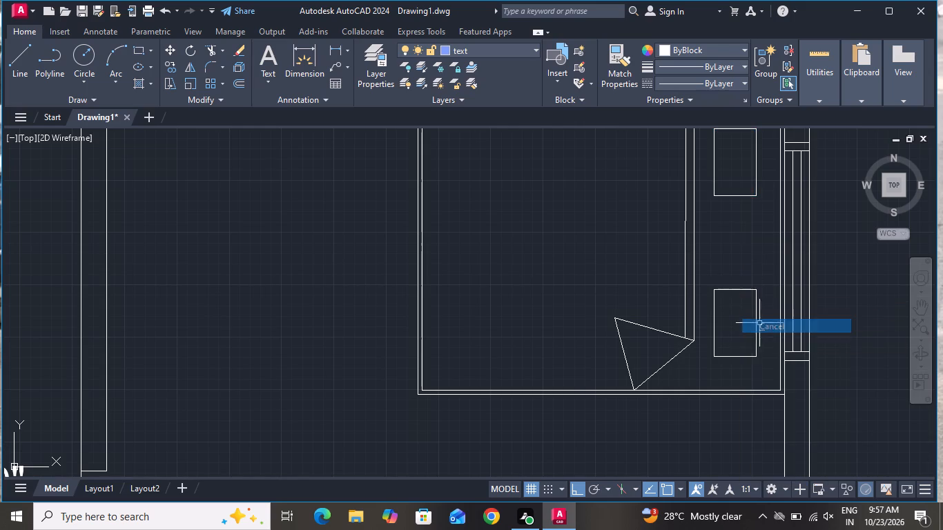
# Draw a bedside table rectangle about 1'-2" wide and 1' high just above the bed, near the window wall.
pyautogui.scroll(-2, 736, 339)
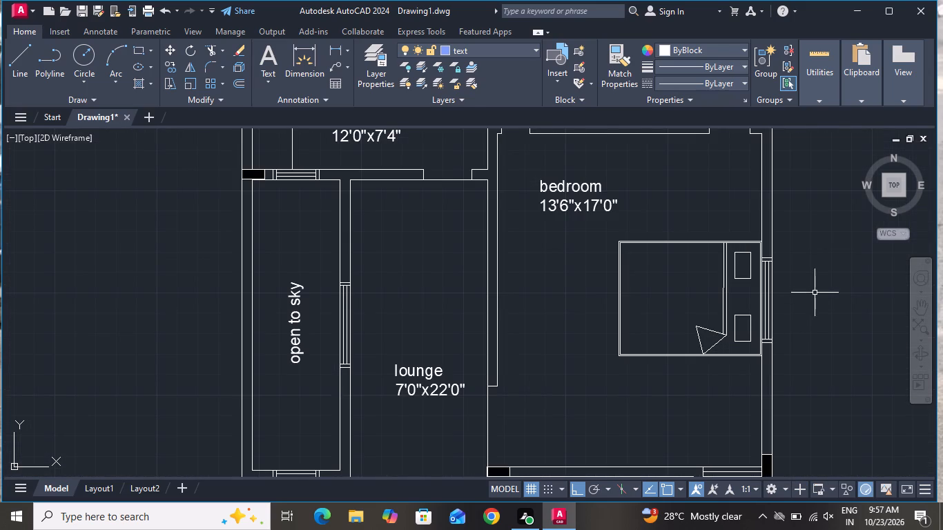
pyautogui.click(135, 51)
pyautogui.scroll(1, 726, 208)
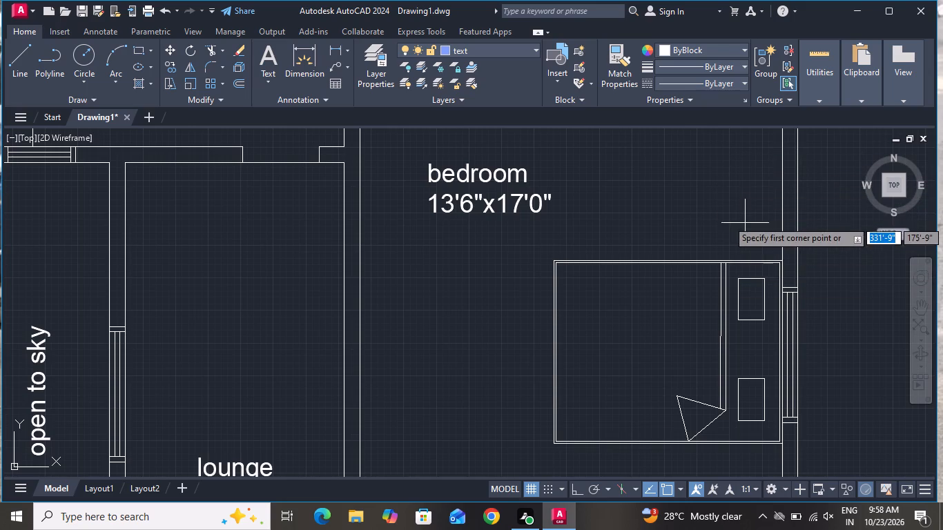
pyautogui.scroll(2, 741, 219)
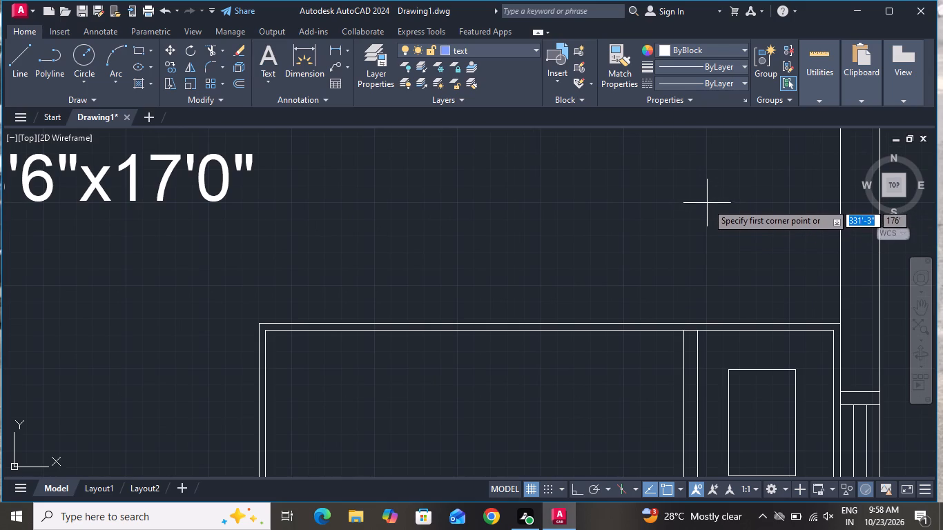
pyautogui.click(706, 202)
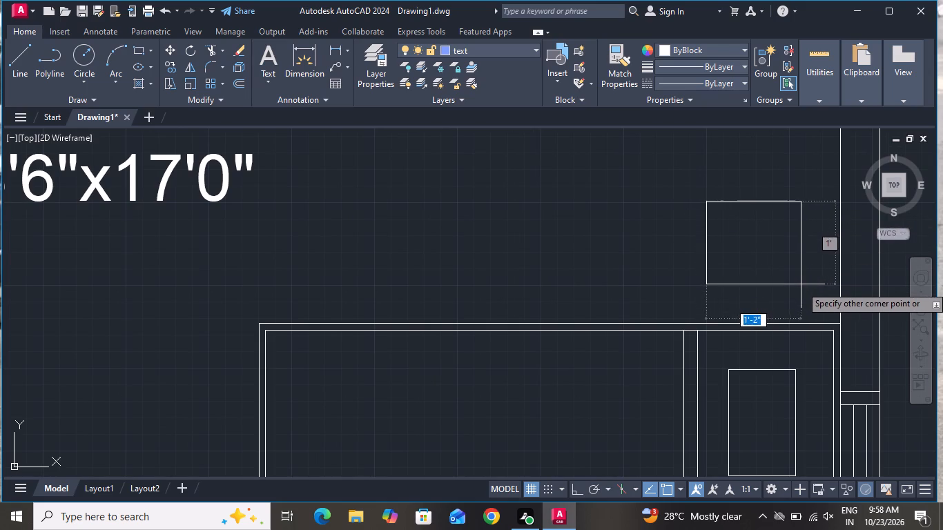
pyautogui.click(801, 286)
pyautogui.click(806, 313)
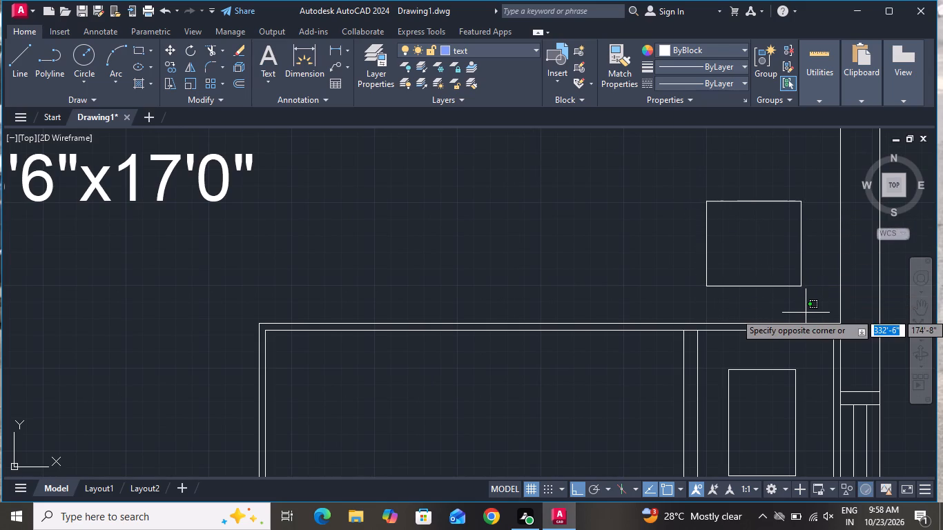
# Offset the bedside table rectangle 1" inward.
pyautogui.press('o')
pyautogui.press('space')
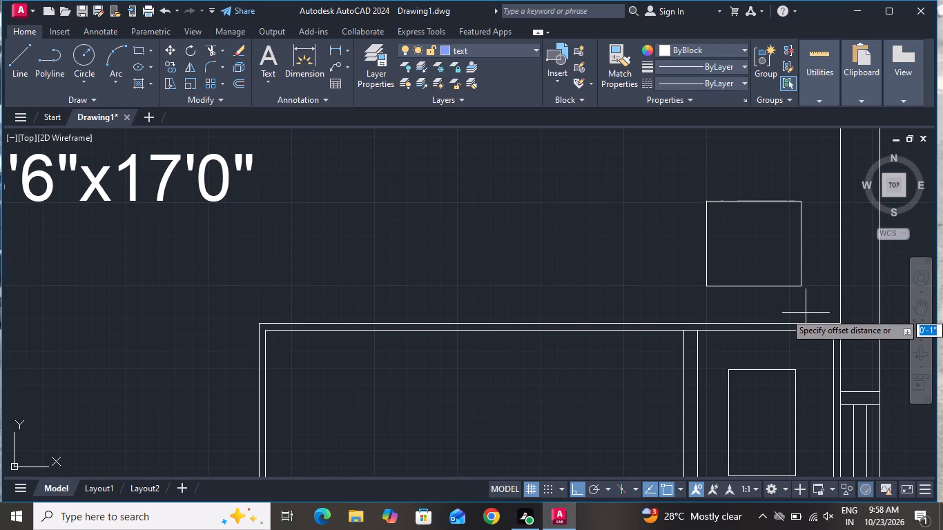
pyautogui.press('1')
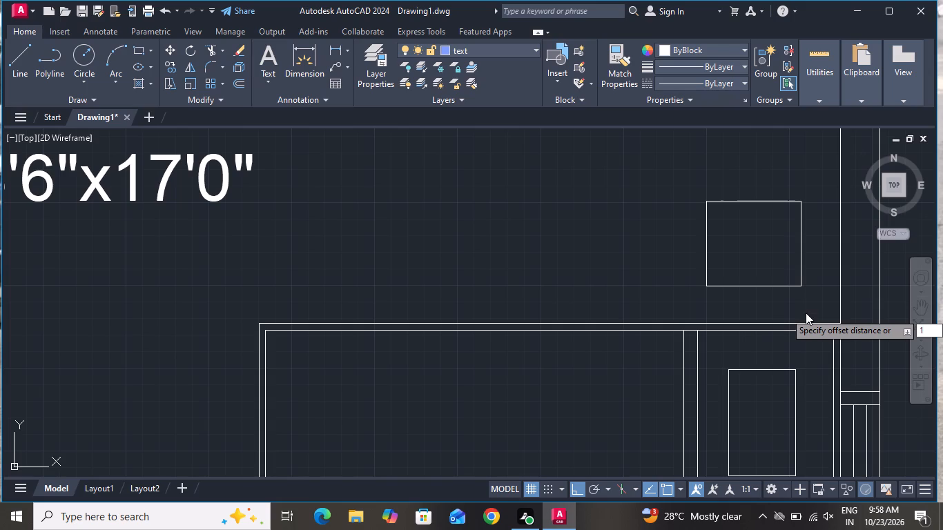
pyautogui.hotkey('shift', '"')
pyautogui.press('Return')
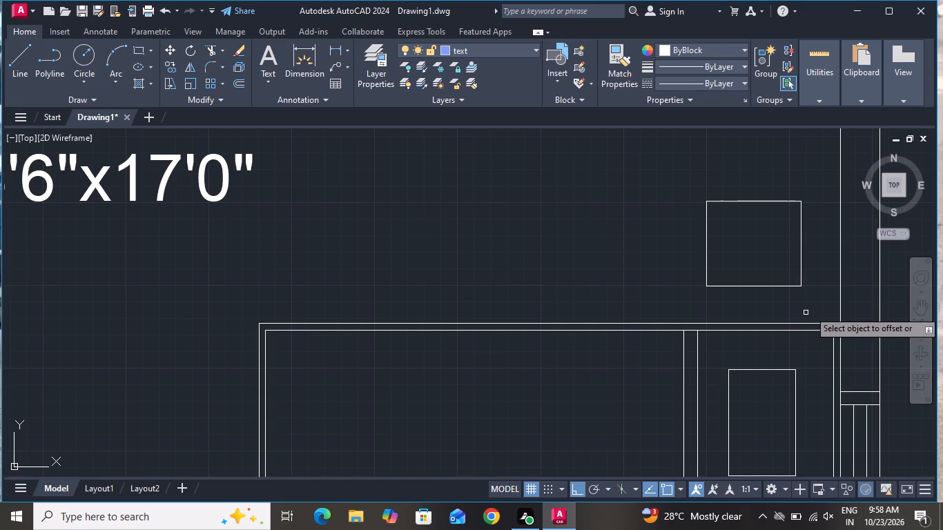
pyautogui.click(775, 202)
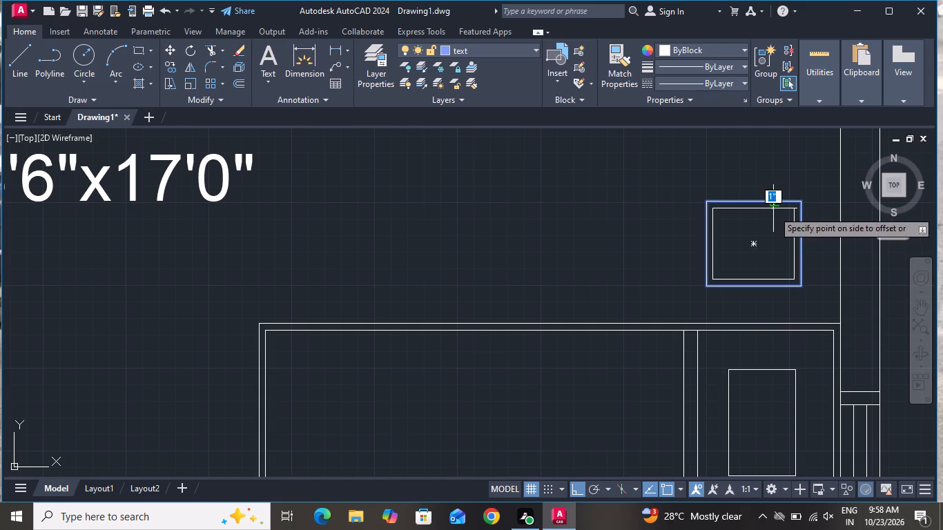
pyautogui.click(772, 213)
pyautogui.rightClick(769, 221)
pyautogui.click(785, 249)
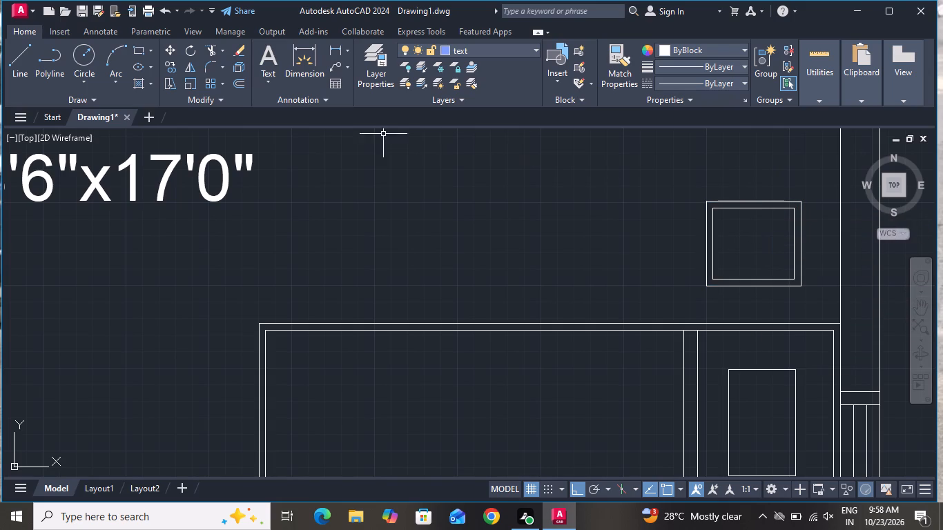
# Draw a lamp circle centred in the bedside table, well inside the inner rectangle.
pyautogui.click(88, 55)
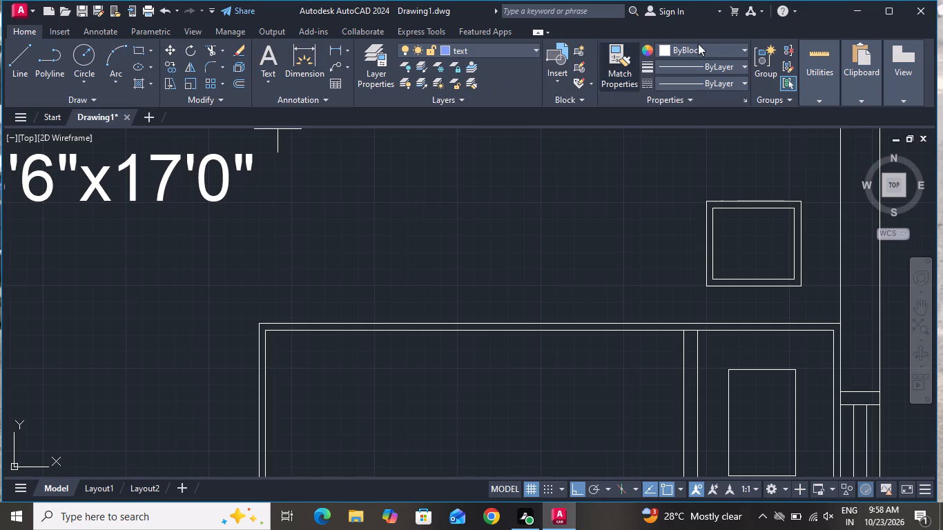
pyautogui.click(752, 239)
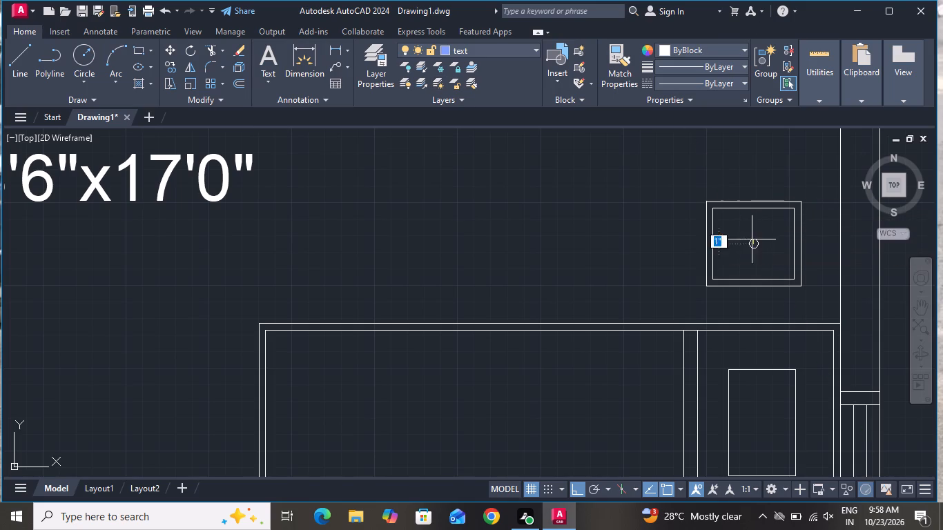
pyautogui.click(758, 266)
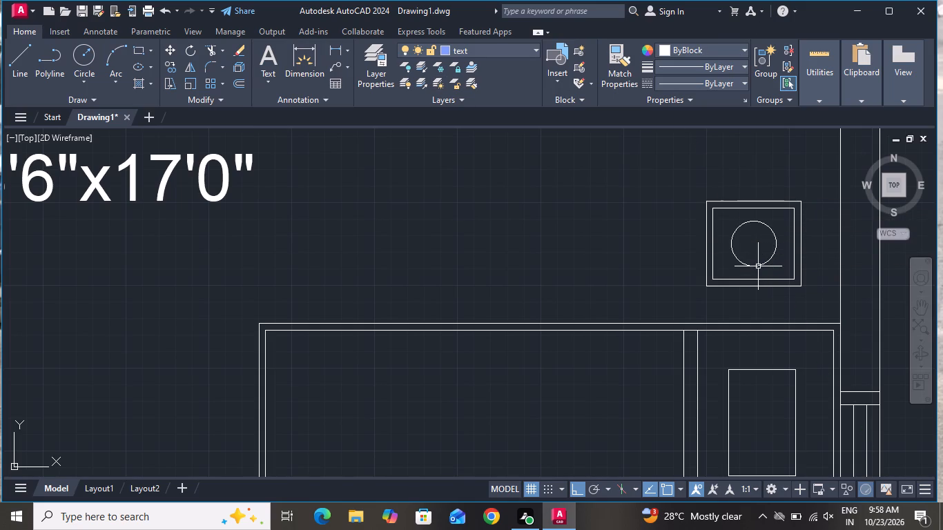
# Draw a horizontal line through the lamp circle's centre, extending slightly past the circle on both sides.
pyautogui.click(23, 55)
pyautogui.scroll(2, 719, 247)
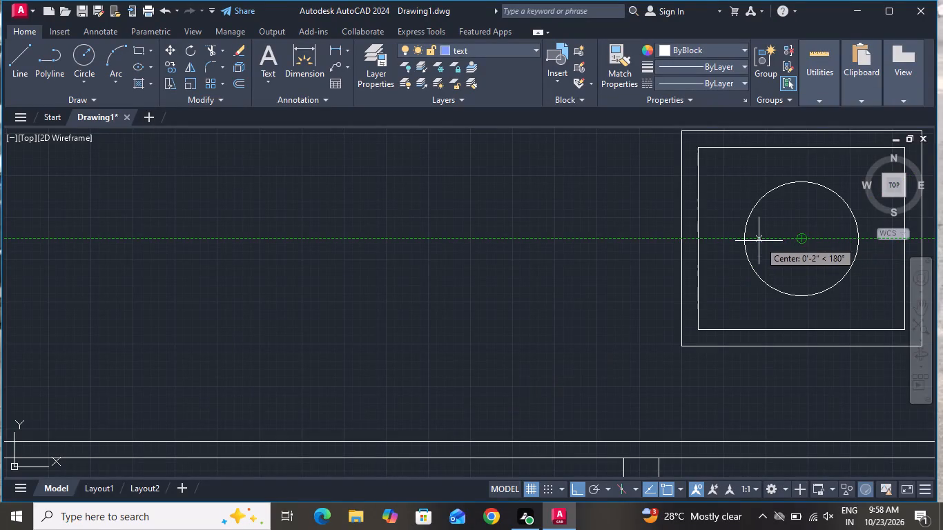
pyautogui.click(718, 238)
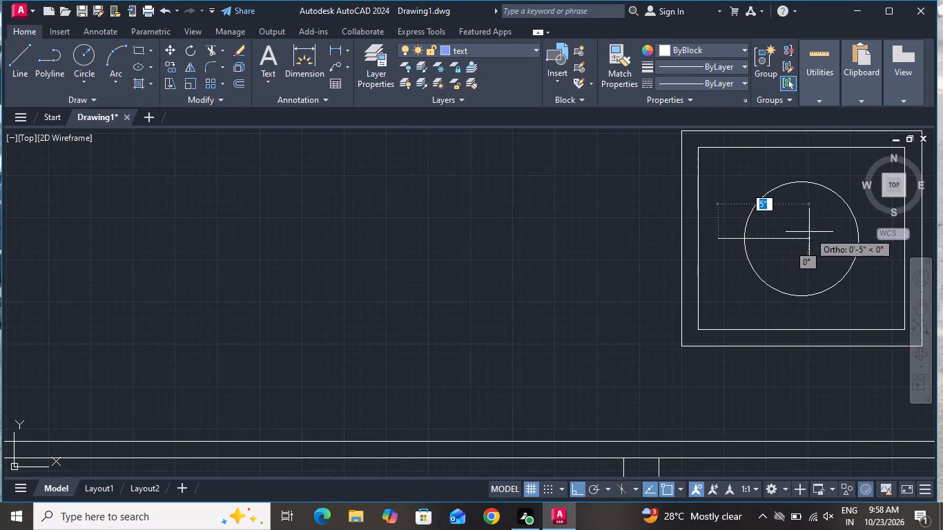
pyautogui.scroll(-1, 846, 235)
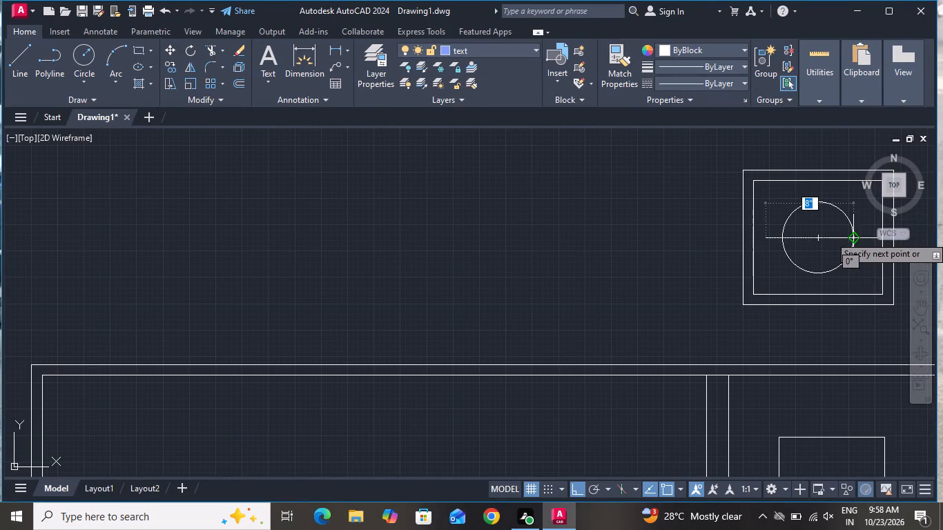
pyautogui.click(873, 237)
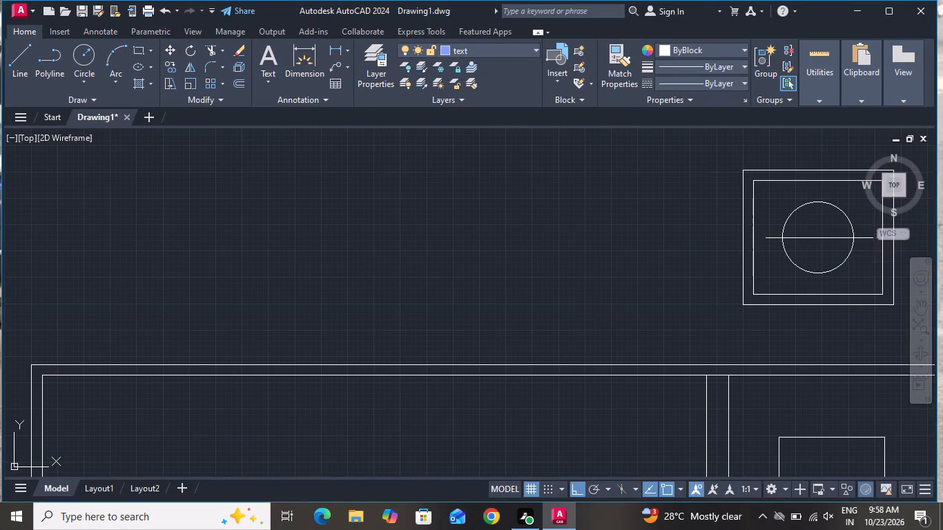
pyautogui.rightClick(875, 238)
pyautogui.click(881, 264)
# Draw a vertical line about 9" long through the lamp circle's centre, extending slightly past its top and bottom.
pyautogui.click(17, 60)
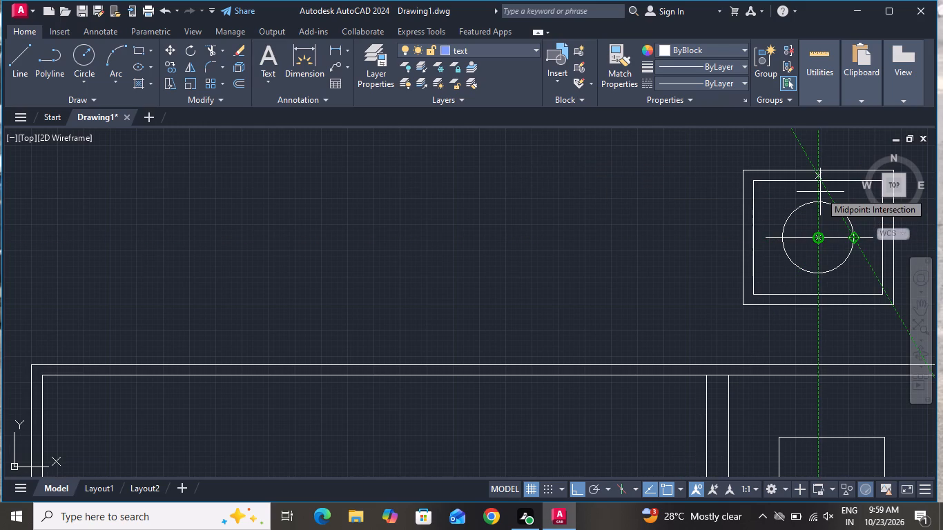
pyautogui.scroll(2, 812, 197)
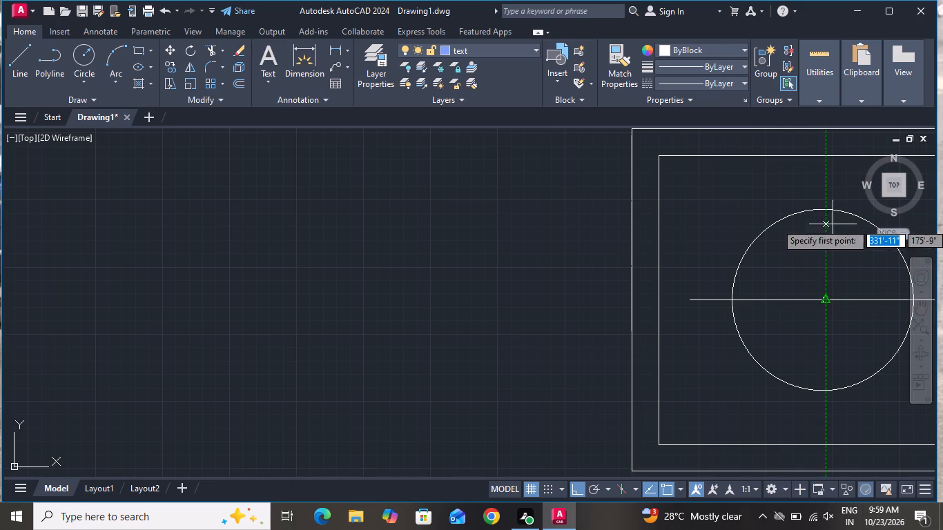
pyautogui.click(825, 186)
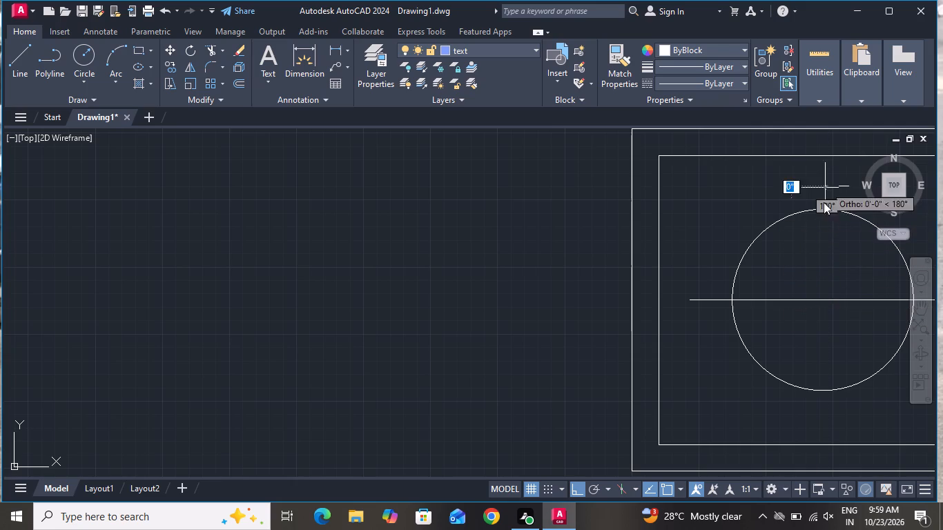
pyautogui.click(826, 420)
pyautogui.rightClick(826, 417)
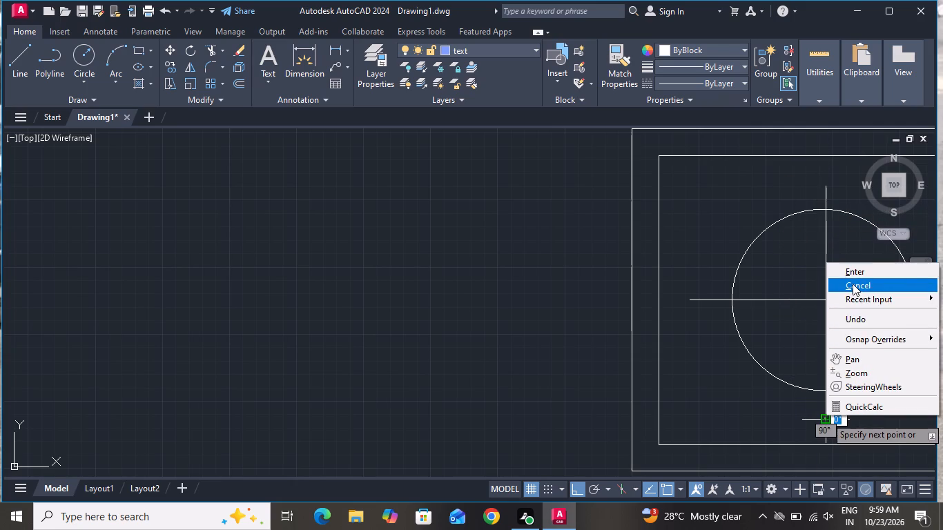
pyautogui.click(853, 284)
# Copy the bedside table with its lamp about 7'-11" straight down, to the other side of the bed.
pyautogui.scroll(-3, 700, 275)
pyautogui.click(795, 233)
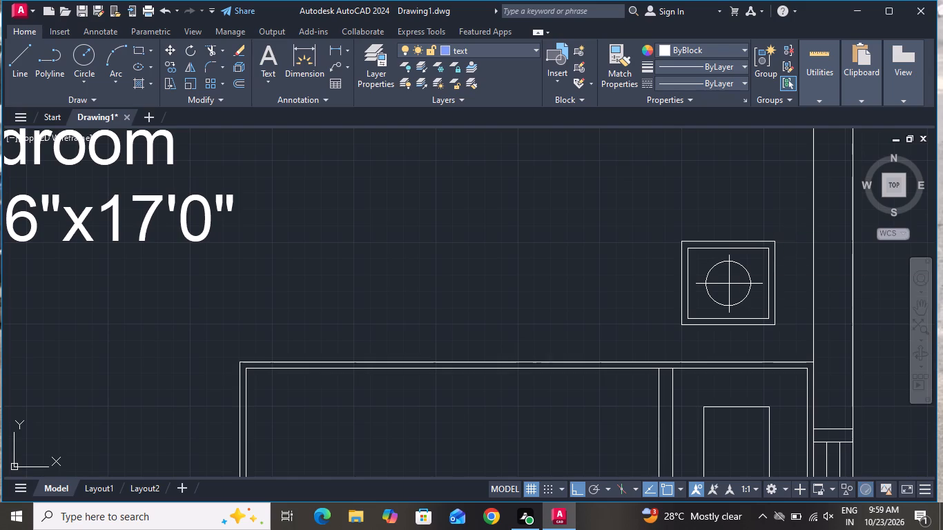
pyautogui.click(657, 335)
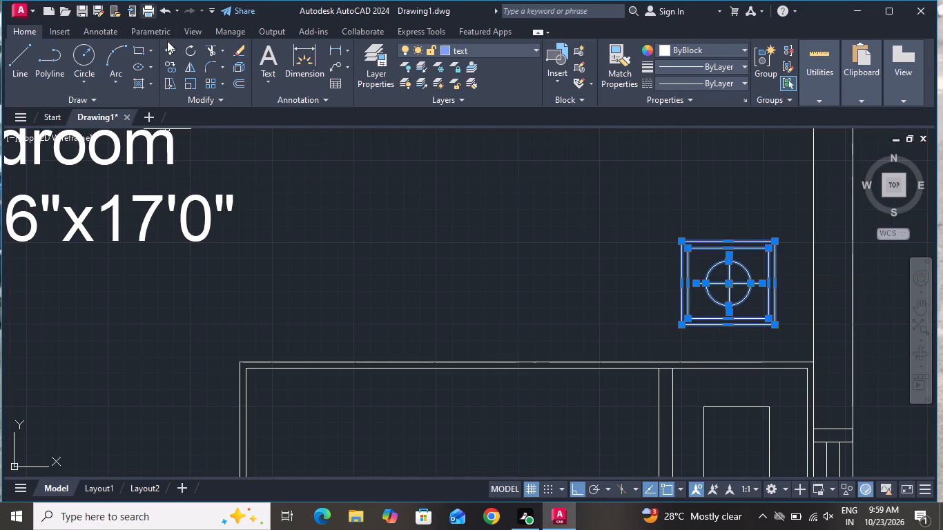
pyautogui.click(169, 59)
pyautogui.click(164, 64)
pyautogui.scroll(-1, 593, 159)
pyautogui.click(677, 241)
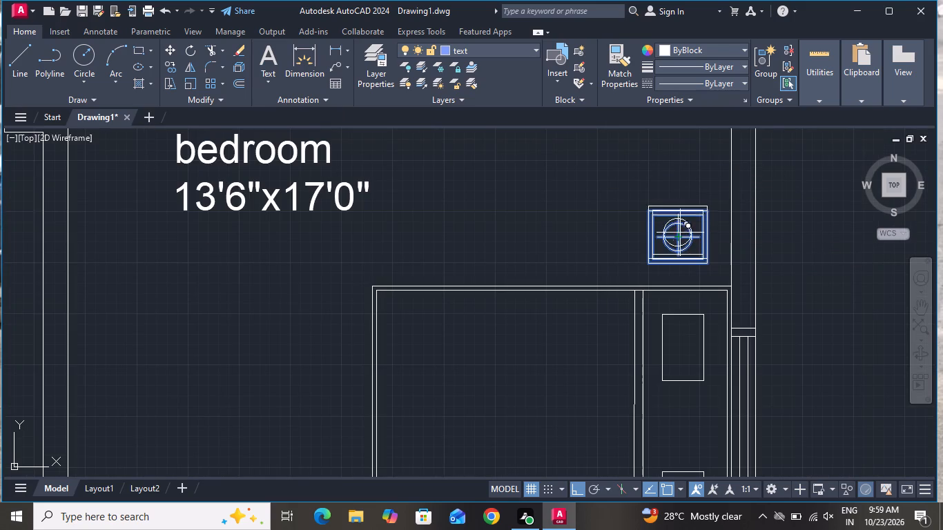
pyautogui.scroll(-2, 680, 187)
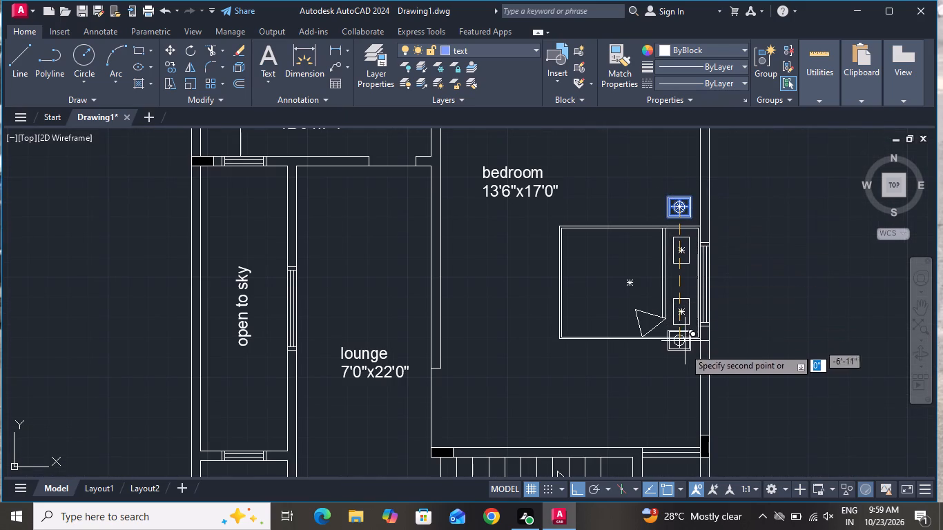
pyautogui.click(687, 360)
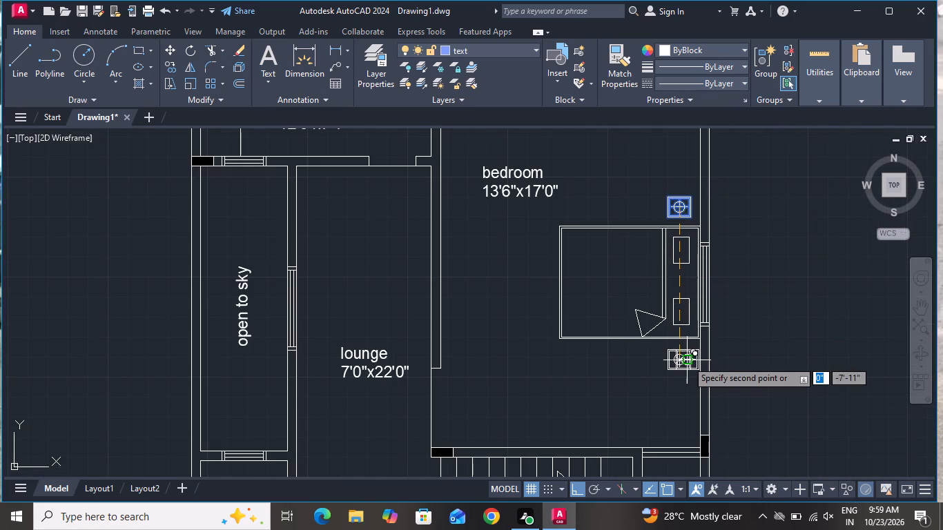
pyautogui.rightClick(690, 351)
pyautogui.click(737, 177)
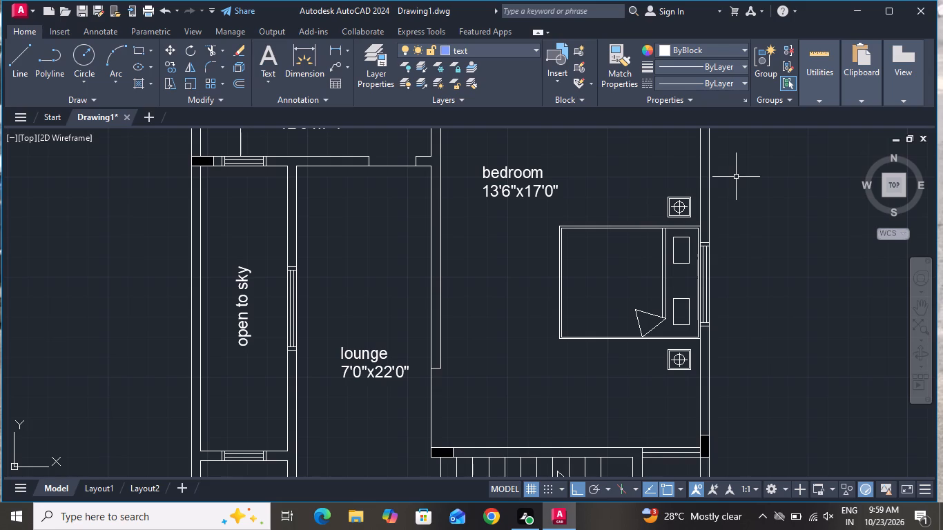
# Draw a cabinet rectangle about 10" by 2'-6" against the inner face of the bedroom wall shared with the lounge, facing the bed.
pyautogui.scroll(-1, 736, 177)
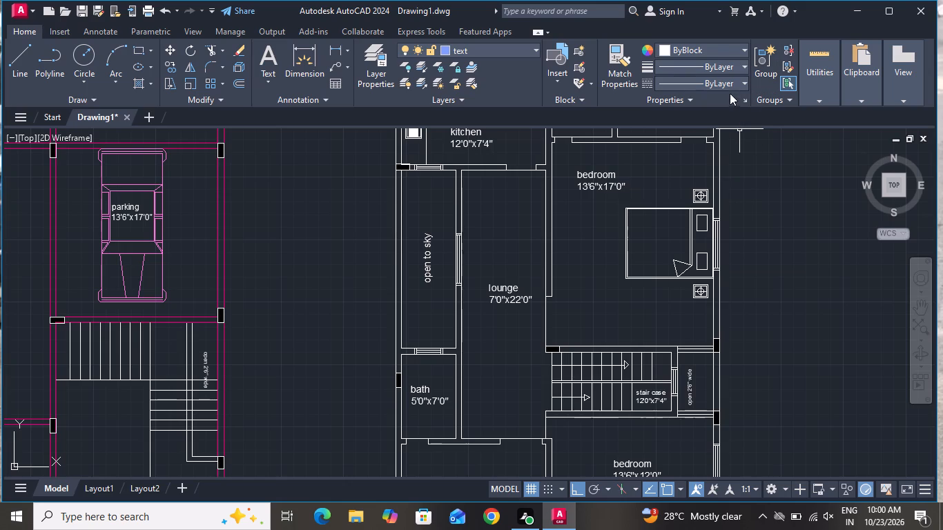
pyautogui.scroll(-1, 683, 128)
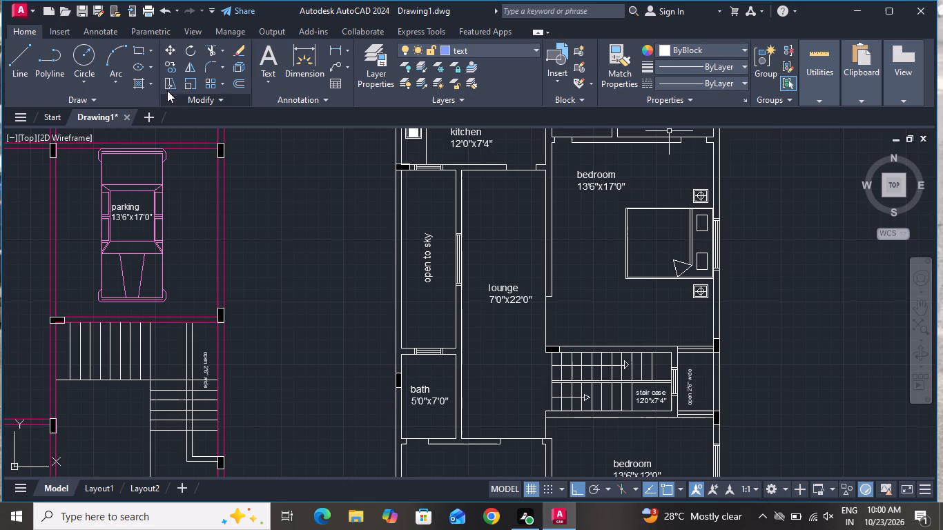
pyautogui.click(137, 48)
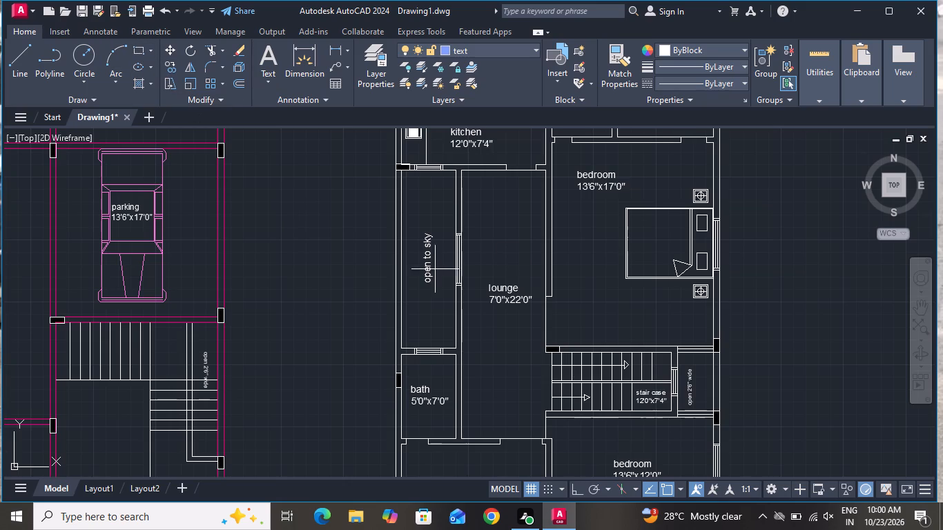
pyautogui.scroll(3, 555, 217)
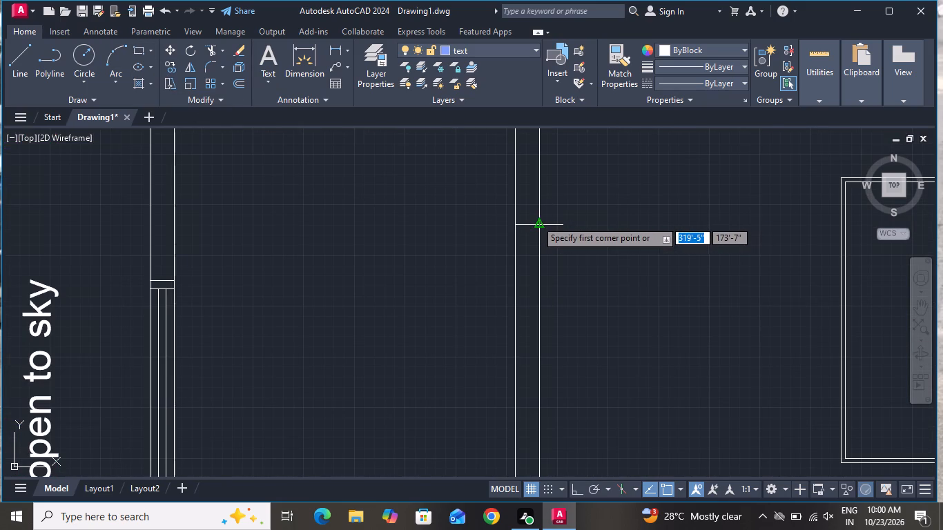
pyautogui.click(536, 219)
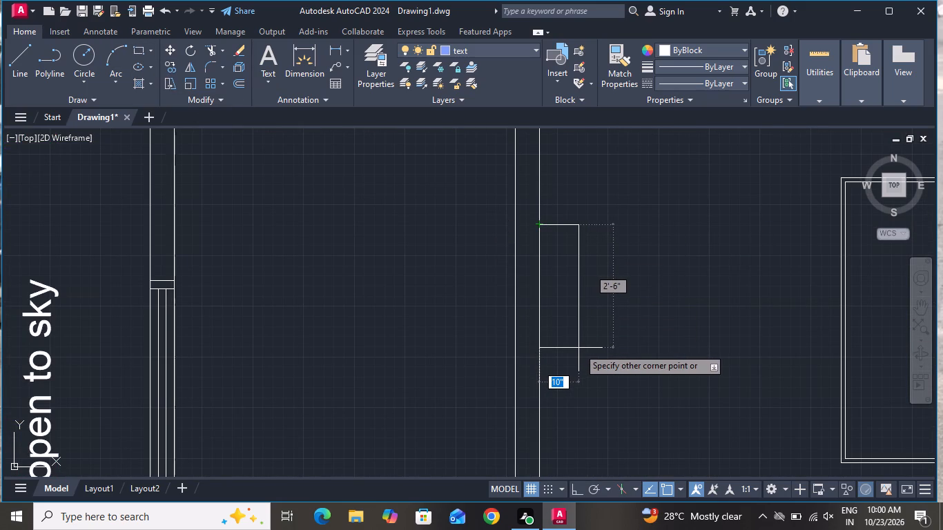
pyautogui.click(579, 348)
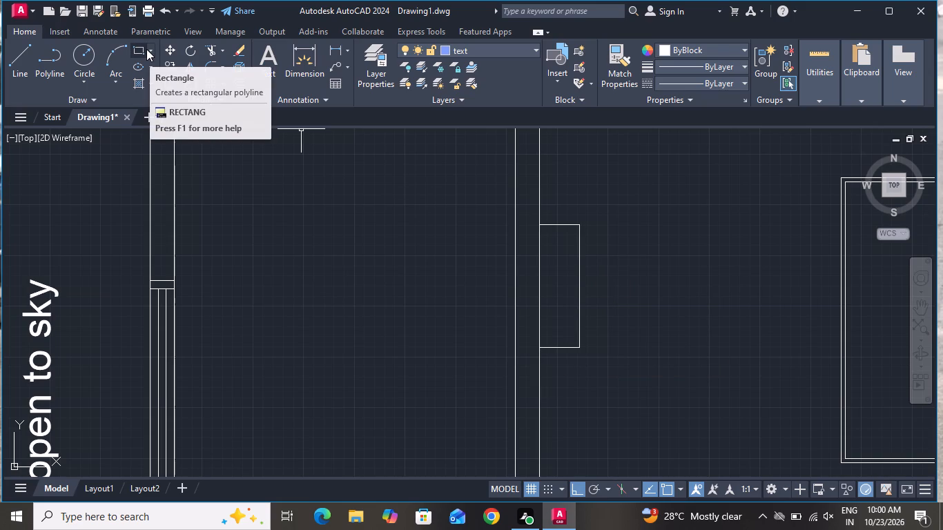
# Draw a thin upright rectangle about 1" wide and 1'-11" tall inside the wall cabinet rectangle as the TV screen.
pyautogui.click(146, 50)
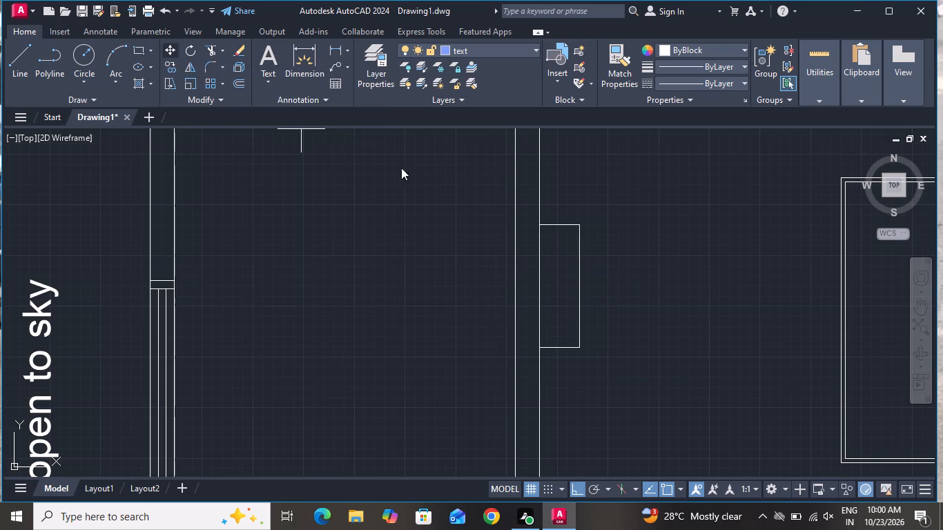
pyautogui.scroll(1, 586, 272)
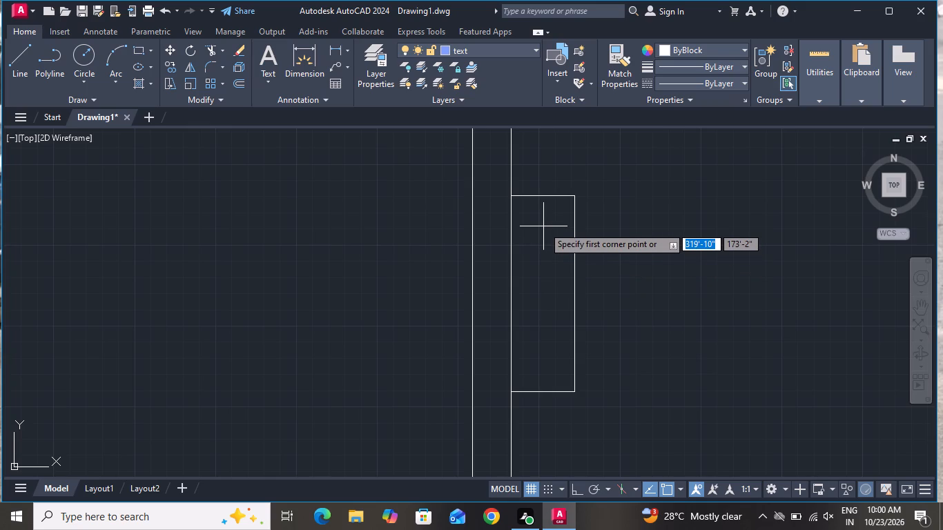
pyautogui.click(543, 226)
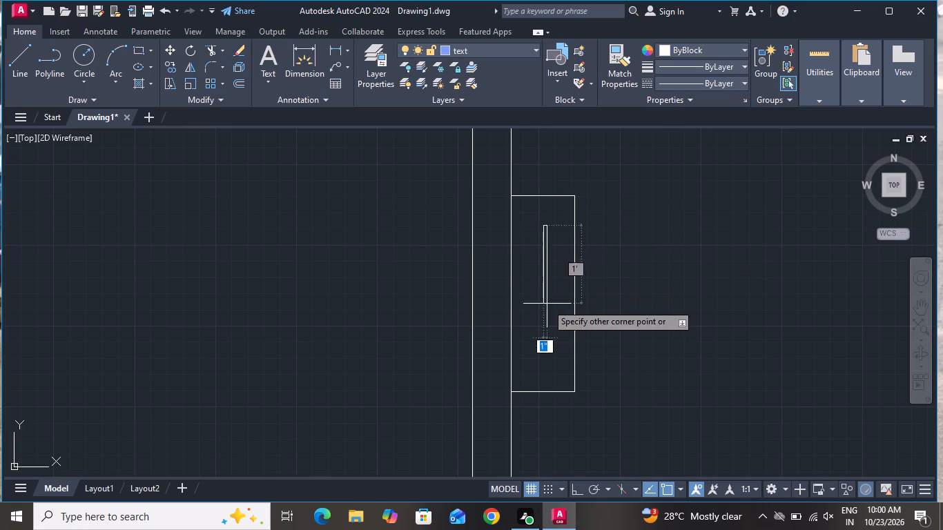
pyautogui.click(535, 374)
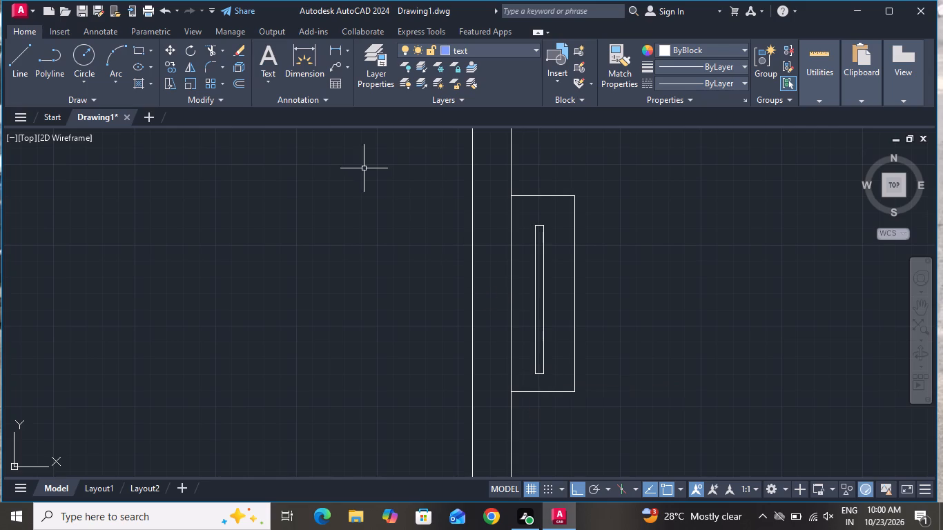
# Draw the TV's back on the thin rectangle's wall side: a vertical line about 1'-6" long joined to it by short slanted lines at both ends.
pyautogui.click(18, 65)
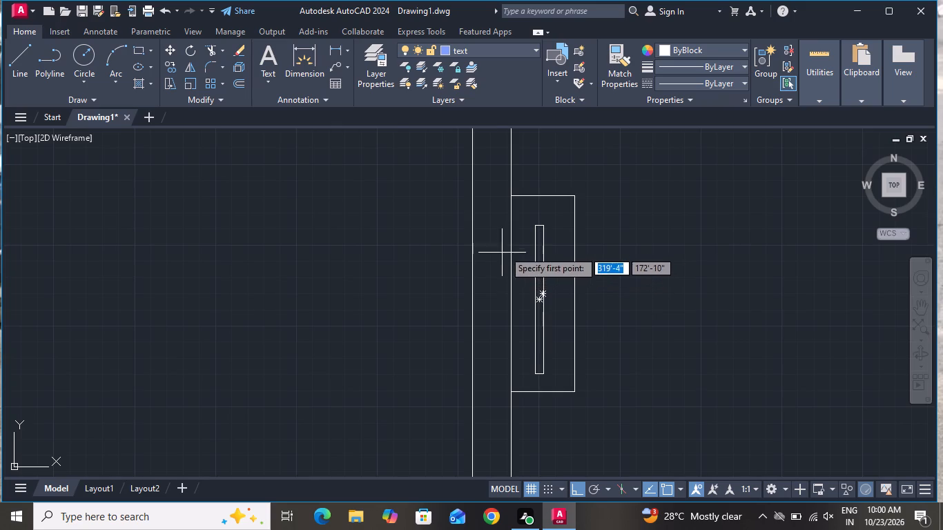
pyautogui.scroll(2, 516, 247)
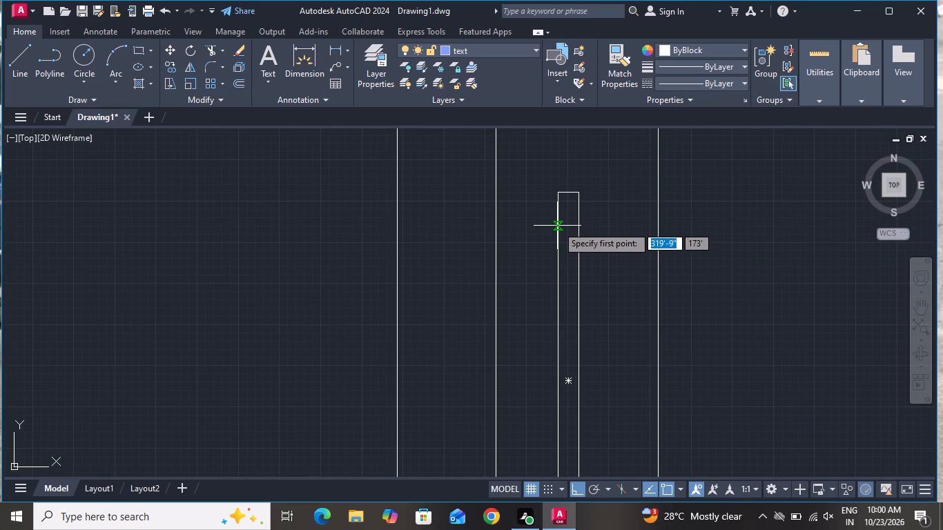
pyautogui.click(558, 217)
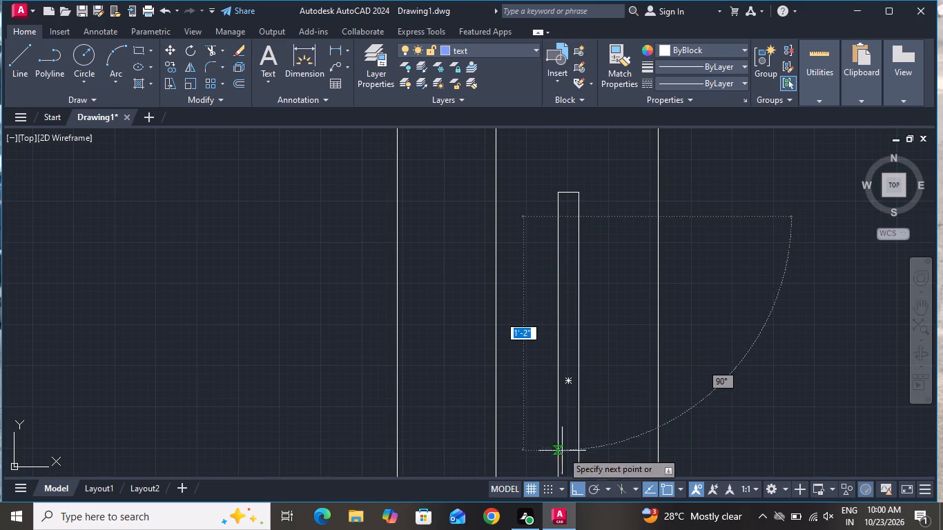
pyautogui.click(571, 486)
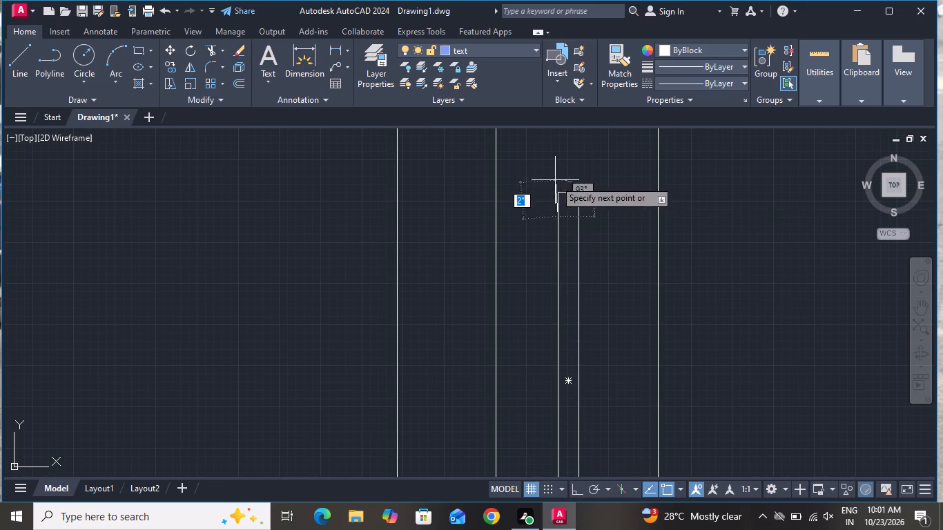
pyautogui.scroll(2, 567, 204)
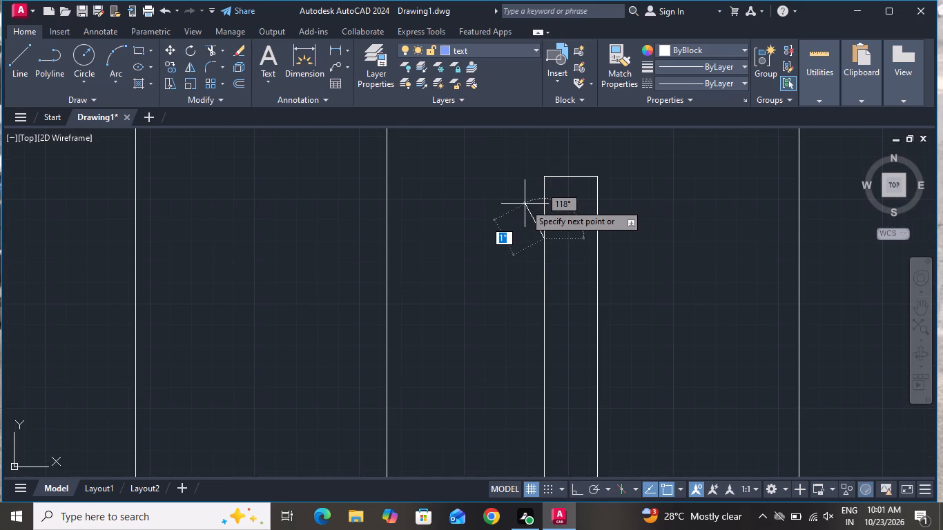
pyautogui.click(504, 219)
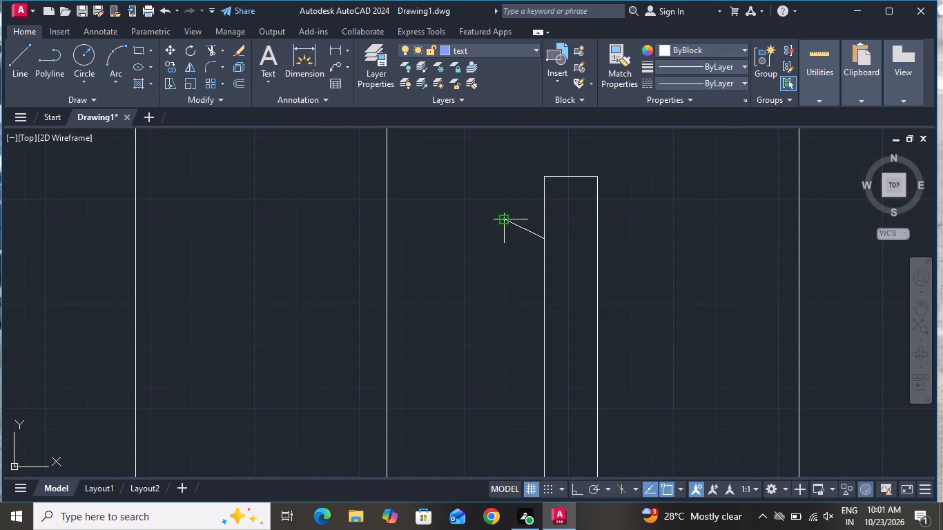
pyautogui.scroll(-3, 518, 251)
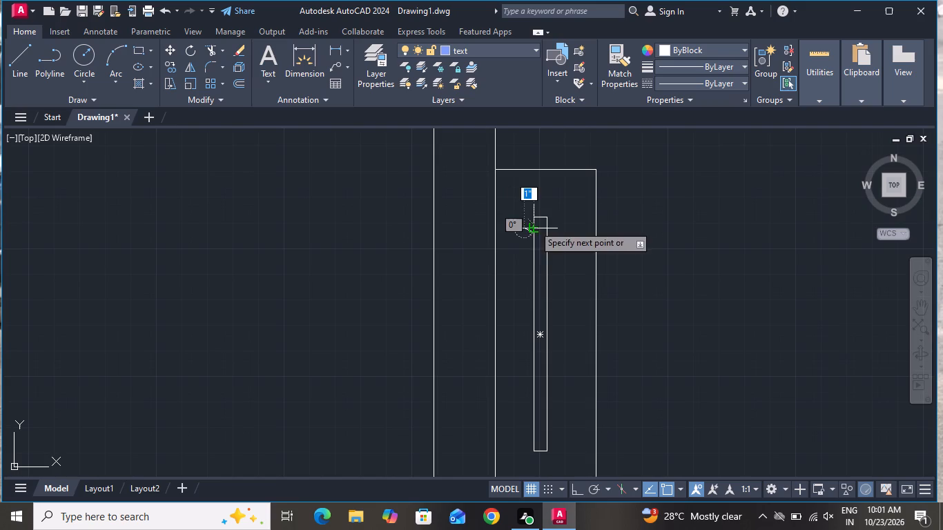
pyautogui.click(570, 482)
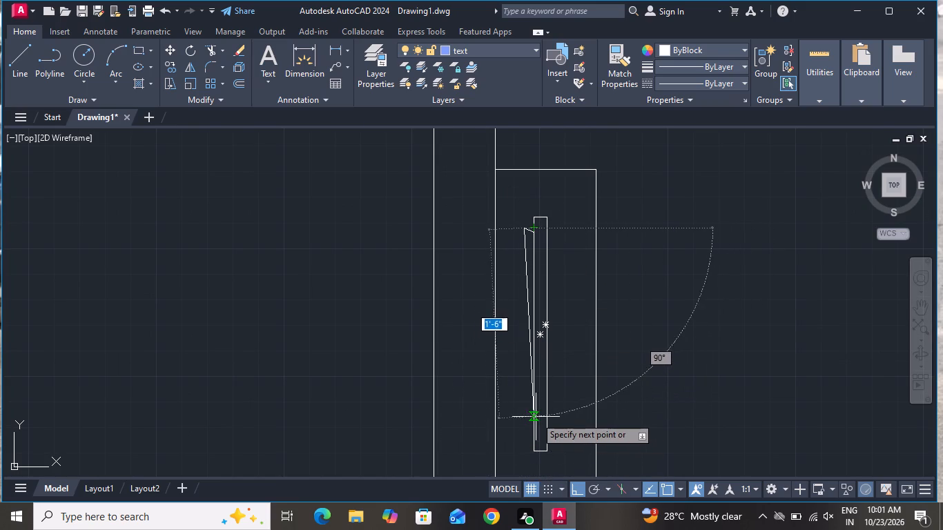
pyautogui.scroll(3, 532, 414)
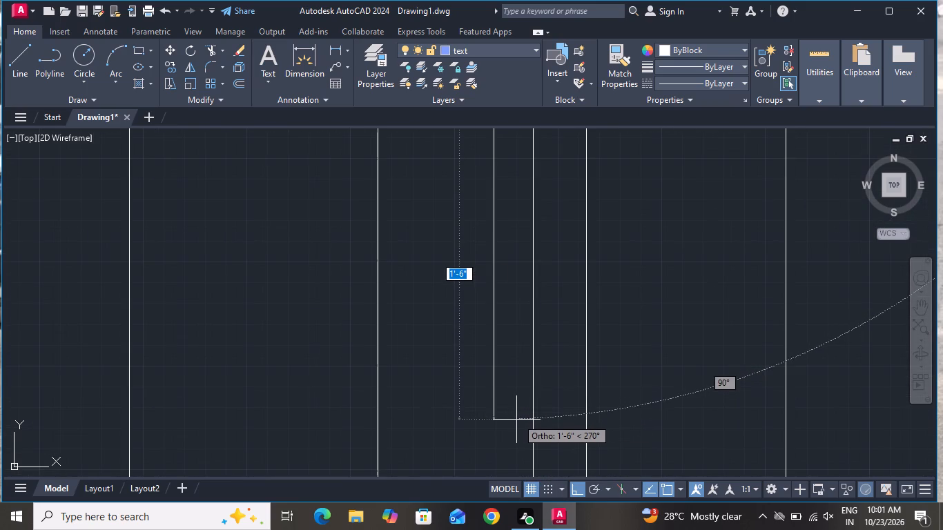
pyautogui.click(516, 420)
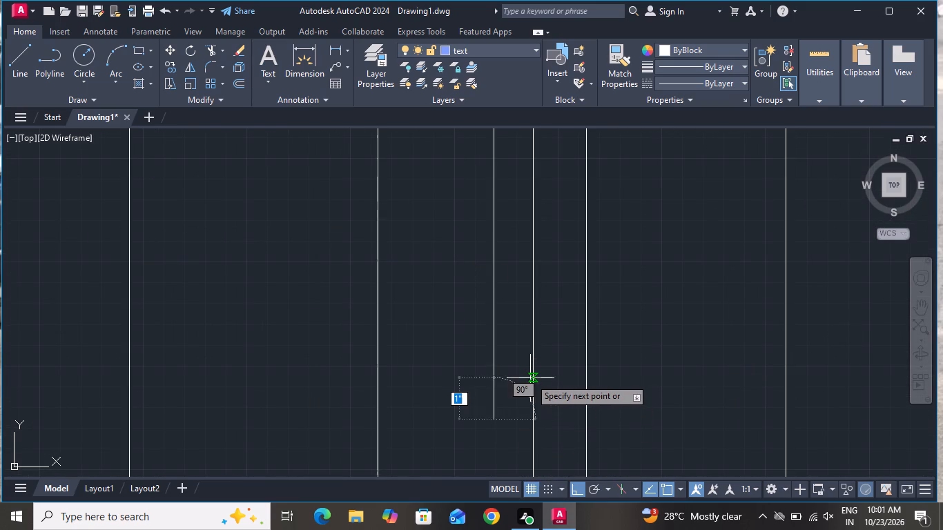
pyautogui.click(531, 375)
pyautogui.rightClick(532, 370)
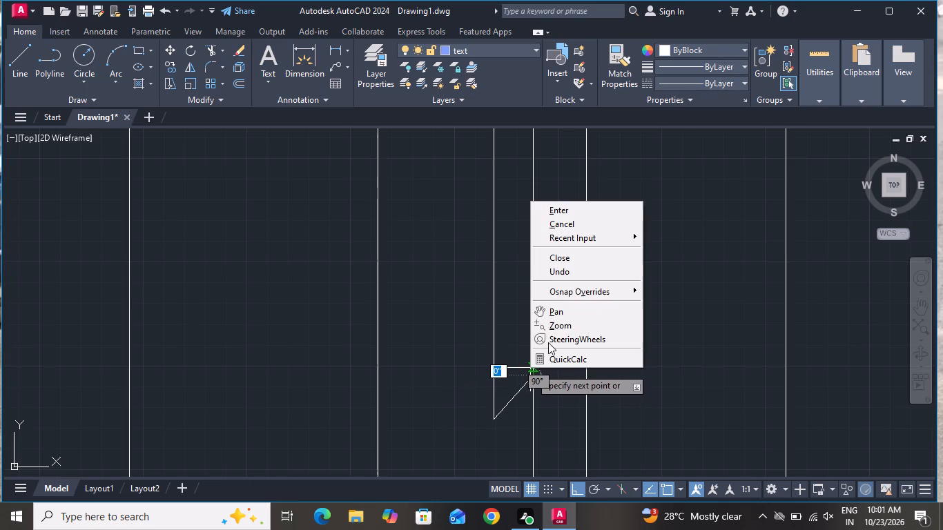
pyautogui.click(570, 220)
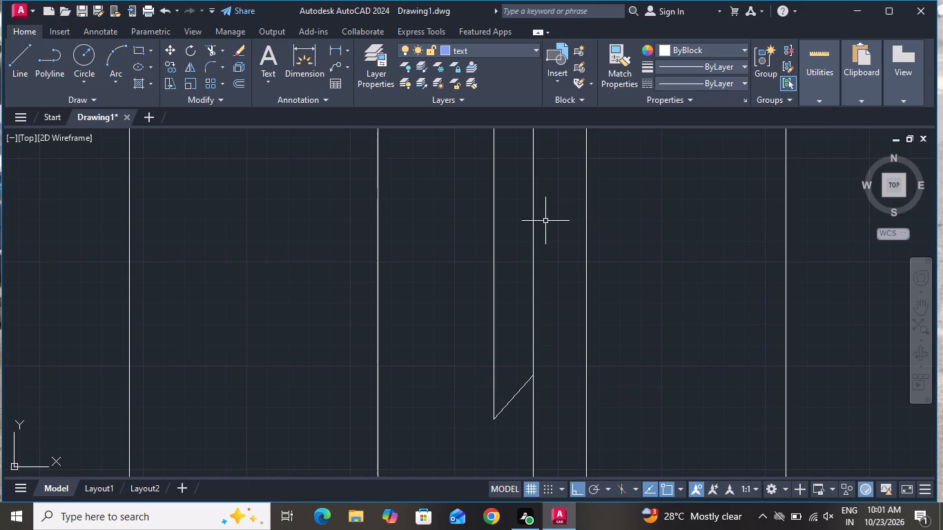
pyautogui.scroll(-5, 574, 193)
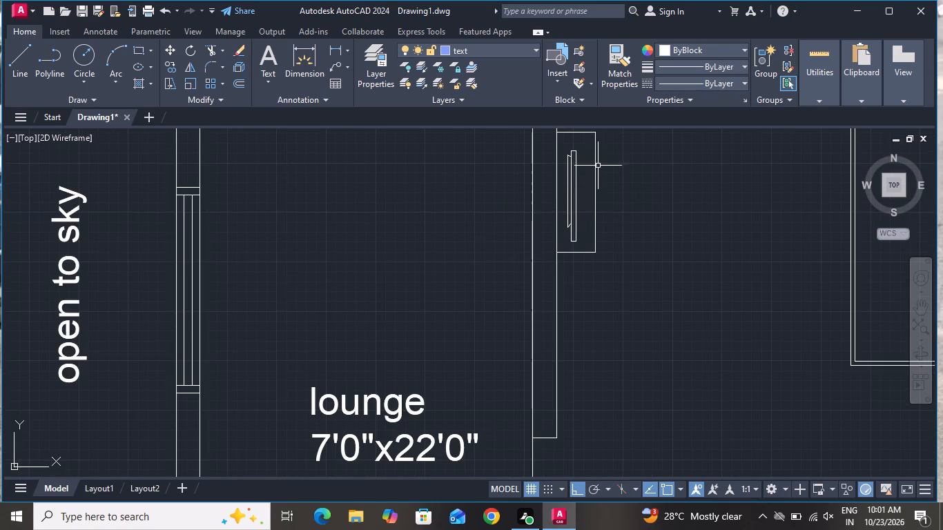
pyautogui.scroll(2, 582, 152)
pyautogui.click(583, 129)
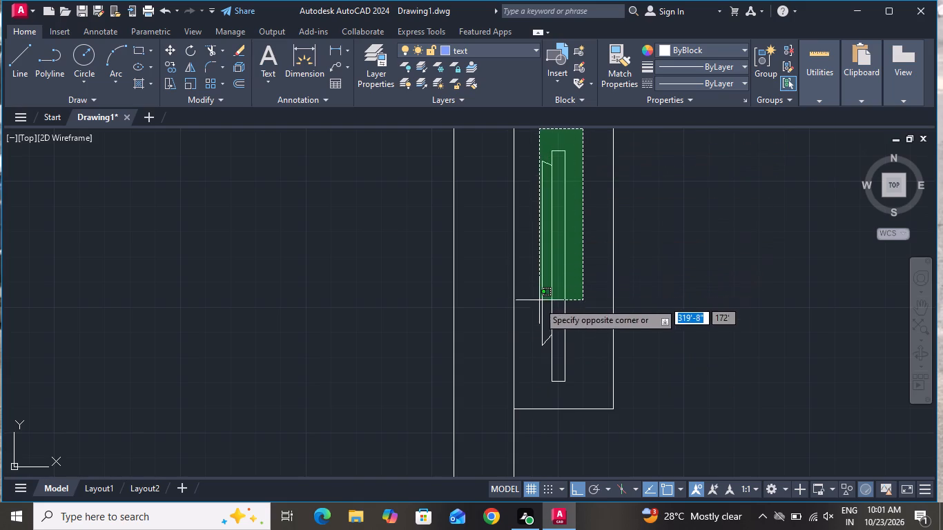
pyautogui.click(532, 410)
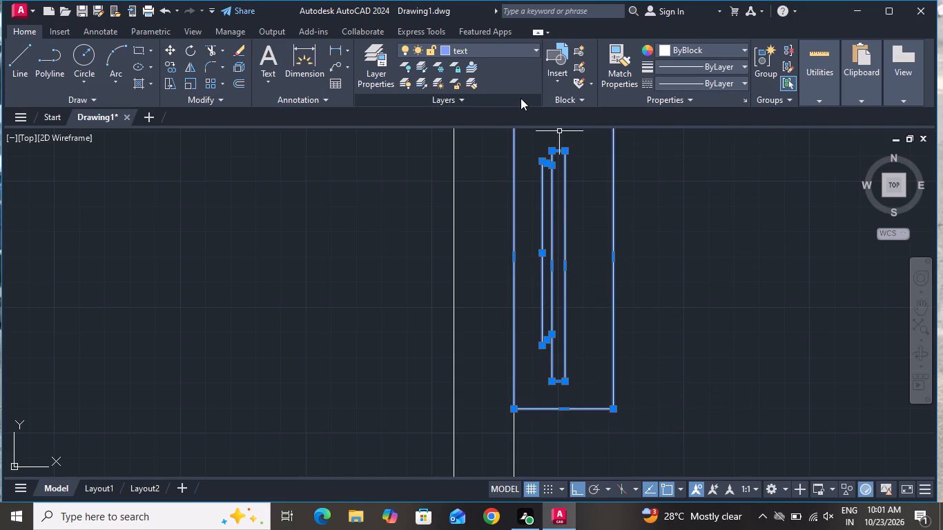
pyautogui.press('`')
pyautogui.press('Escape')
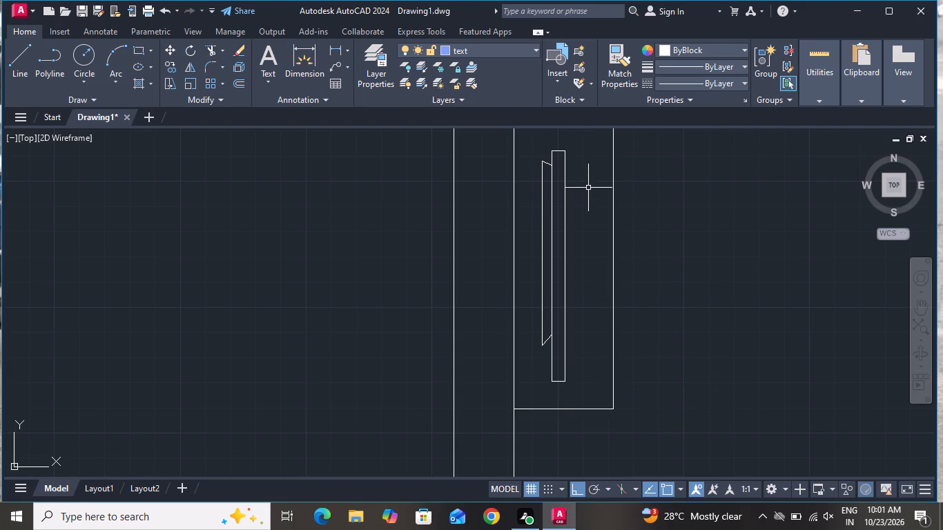
# Move the complete TV, screen and back together, horizontally towards the bedroom wall within its cabinet.
pyautogui.click(586, 133)
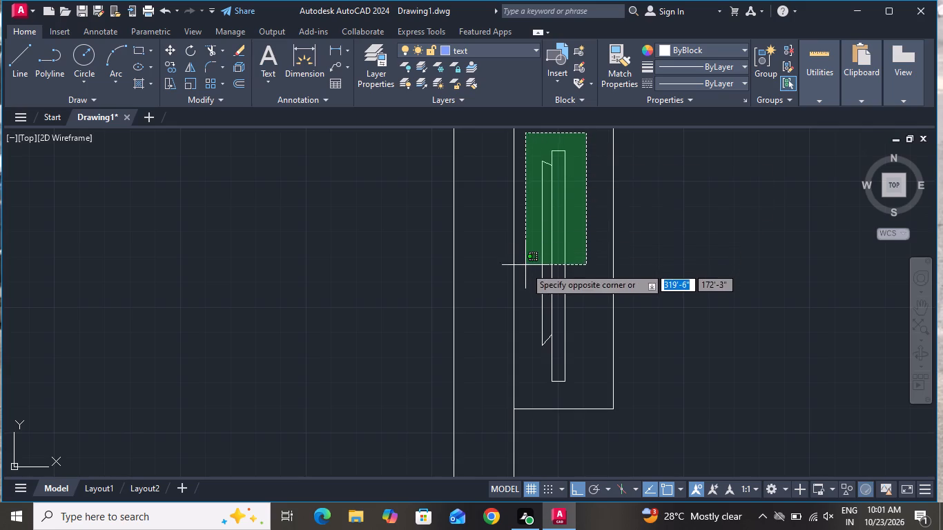
pyautogui.click(527, 395)
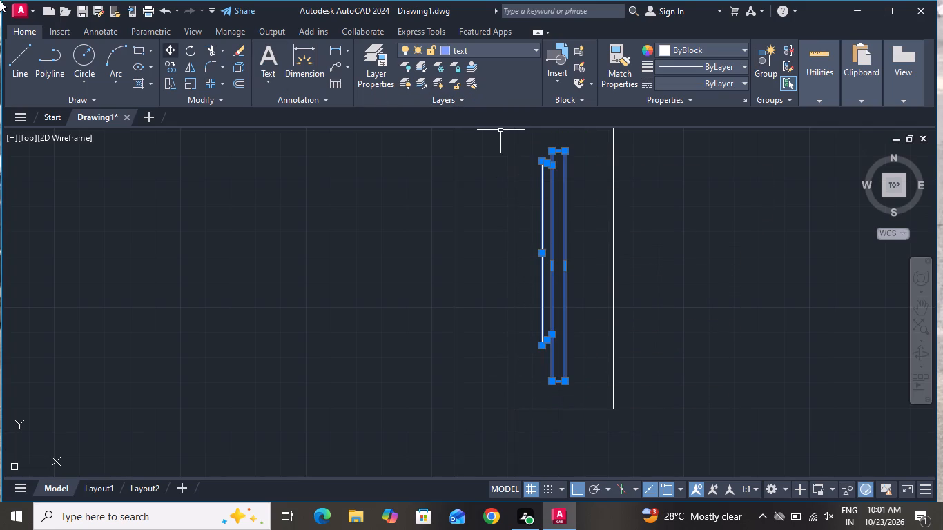
pyautogui.click(176, 47)
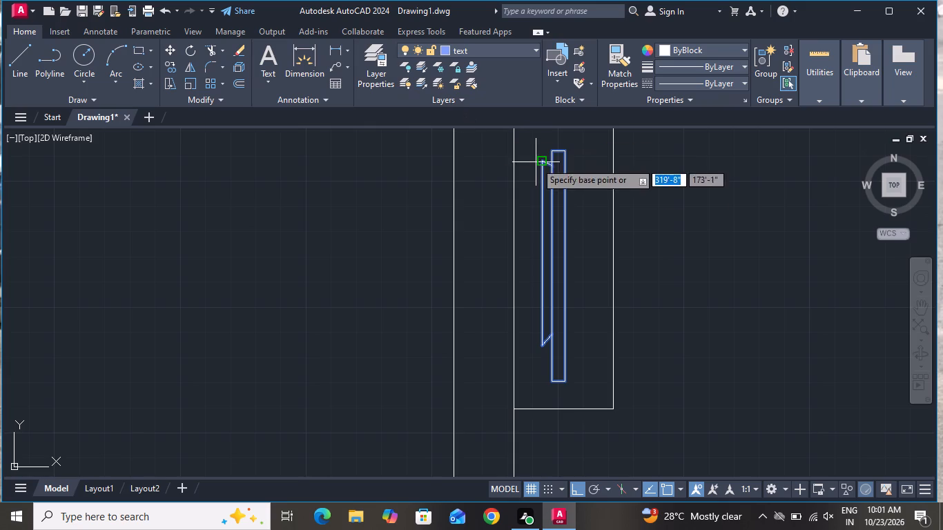
pyautogui.scroll(1, 525, 228)
pyautogui.click(534, 226)
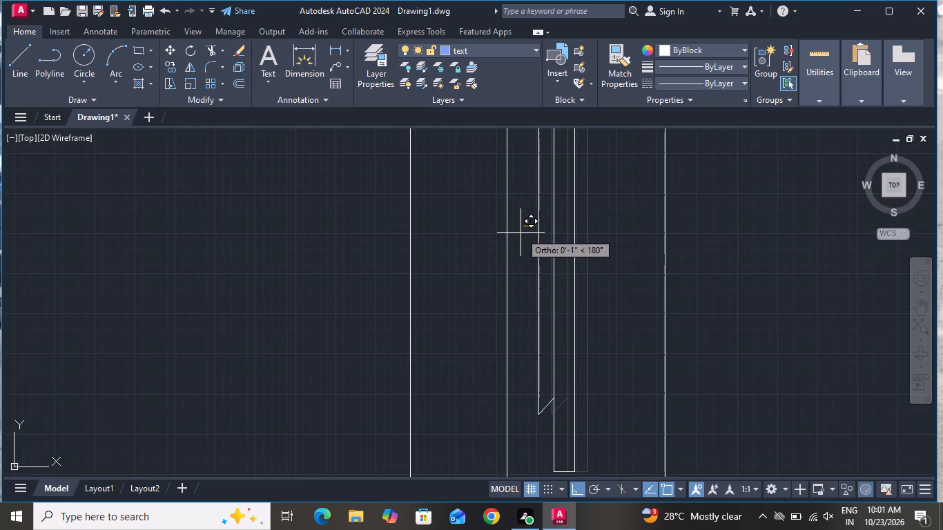
pyautogui.click(504, 237)
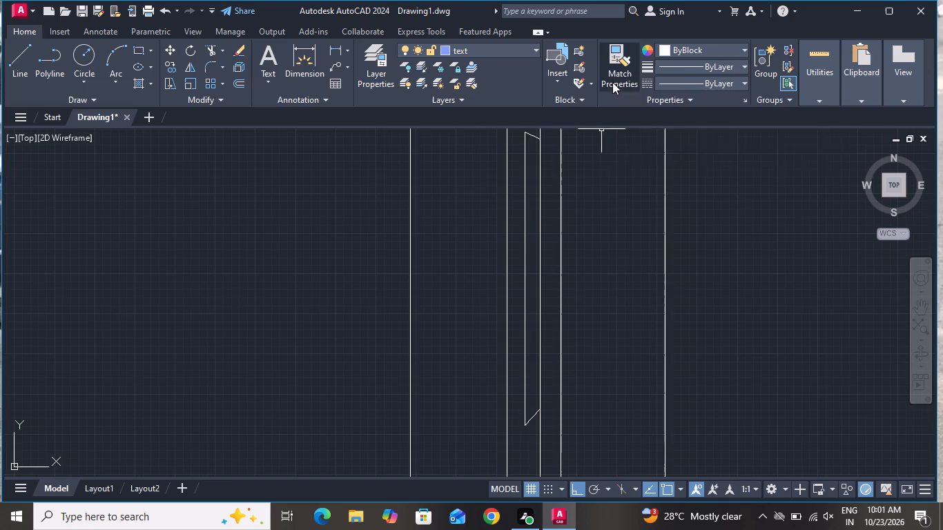
# Draw a wardrobe rectangle about 7'-6" by 1'-8" against the upper wall of the 13'6"x17'0" bedroom, above the room label.
pyautogui.scroll(-3, 623, 107)
pyautogui.scroll(-2, 607, 196)
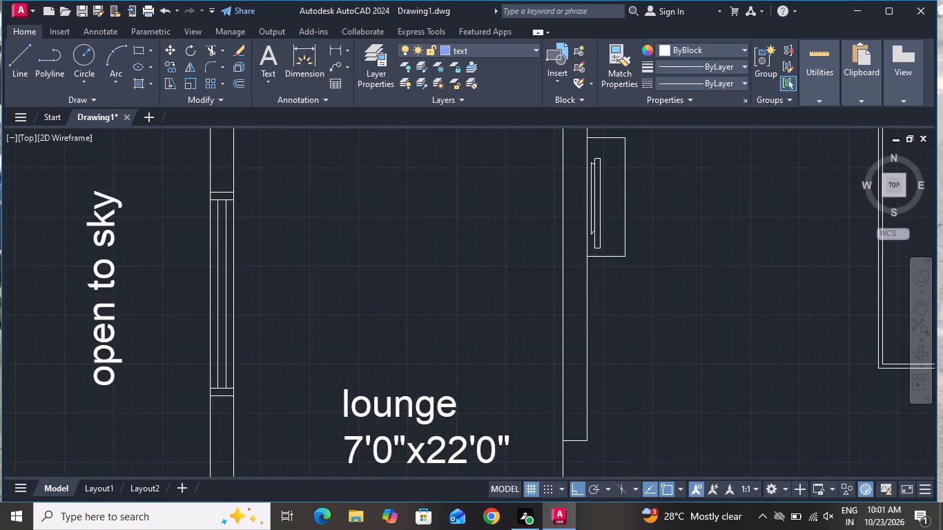
pyautogui.scroll(-1, 610, 192)
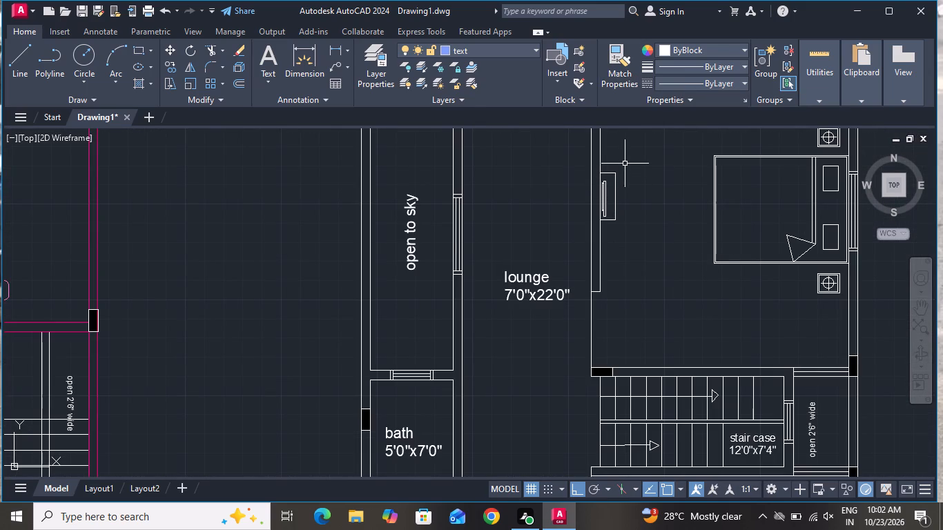
pyautogui.scroll(-1, 625, 165)
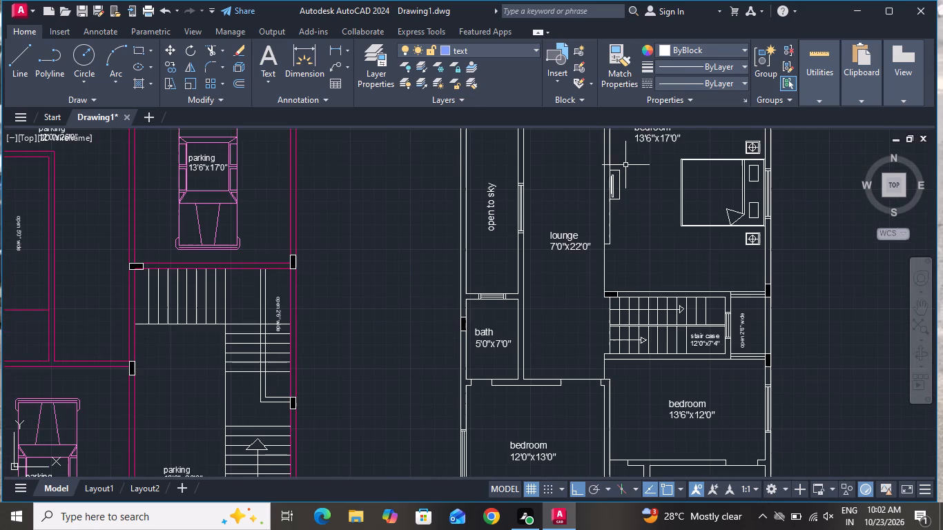
pyautogui.scroll(-1, 624, 170)
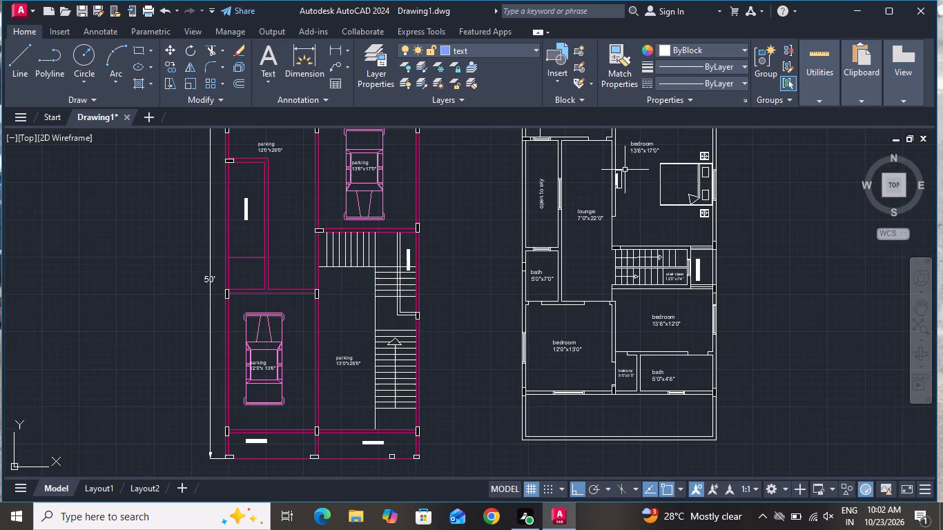
pyautogui.scroll(-1, 625, 170)
pyautogui.scroll(1, 636, 133)
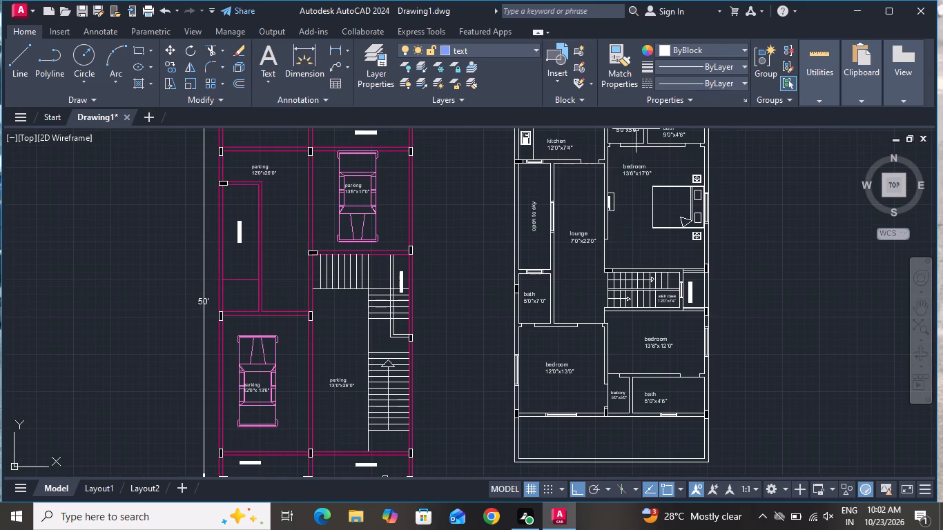
pyautogui.scroll(3, 636, 128)
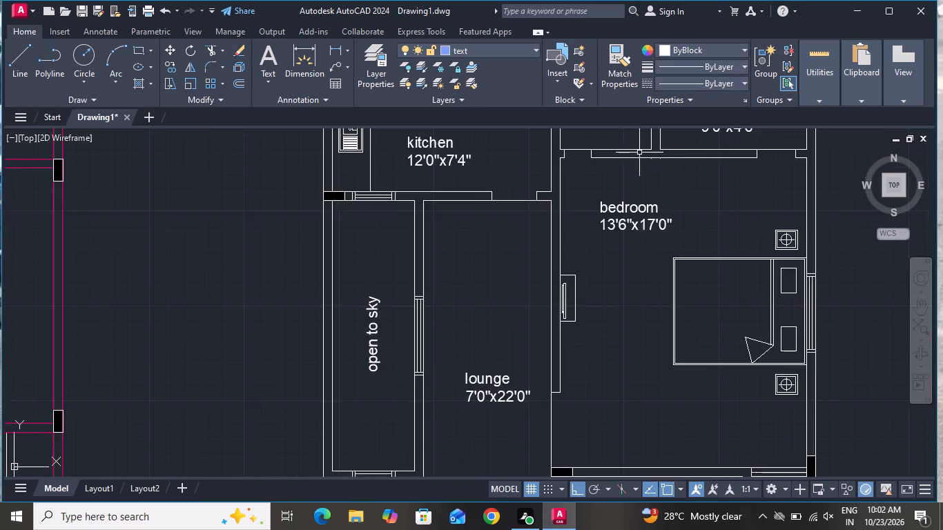
pyautogui.scroll(2, 639, 153)
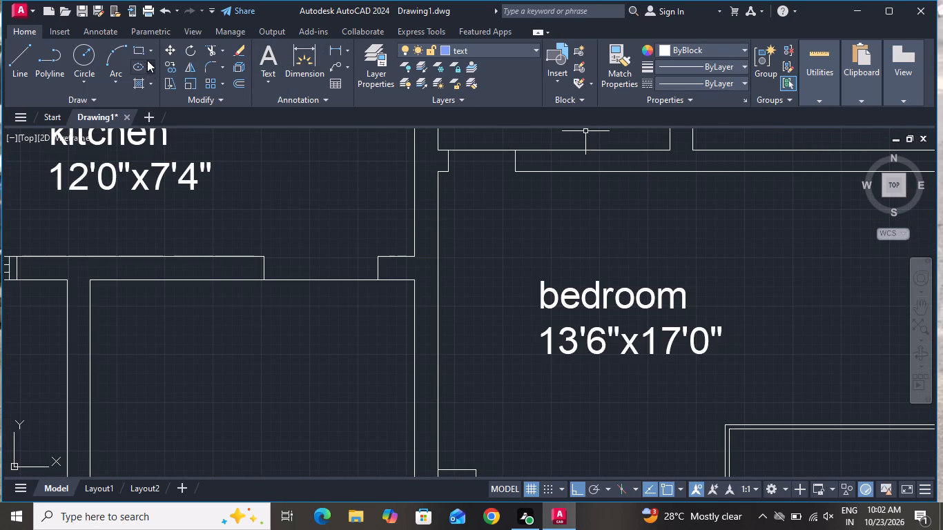
pyautogui.click(142, 52)
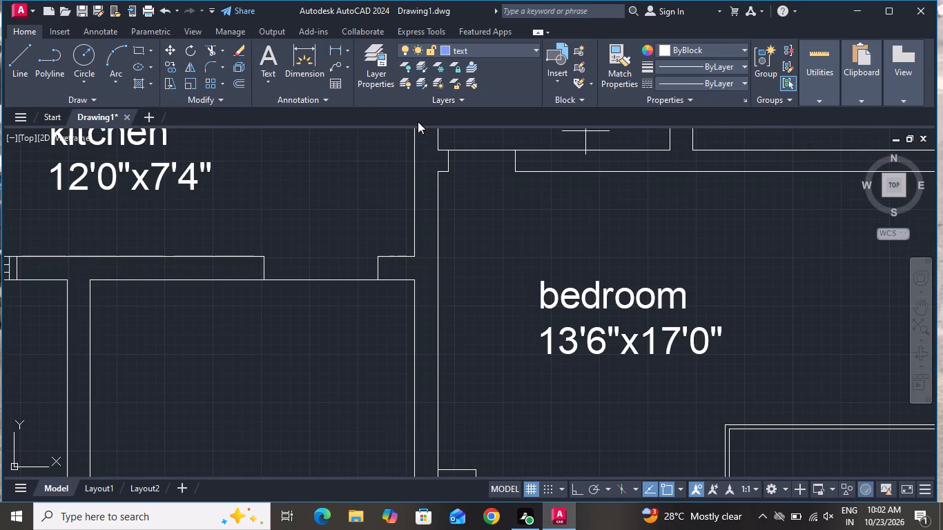
pyautogui.scroll(-1, 425, 153)
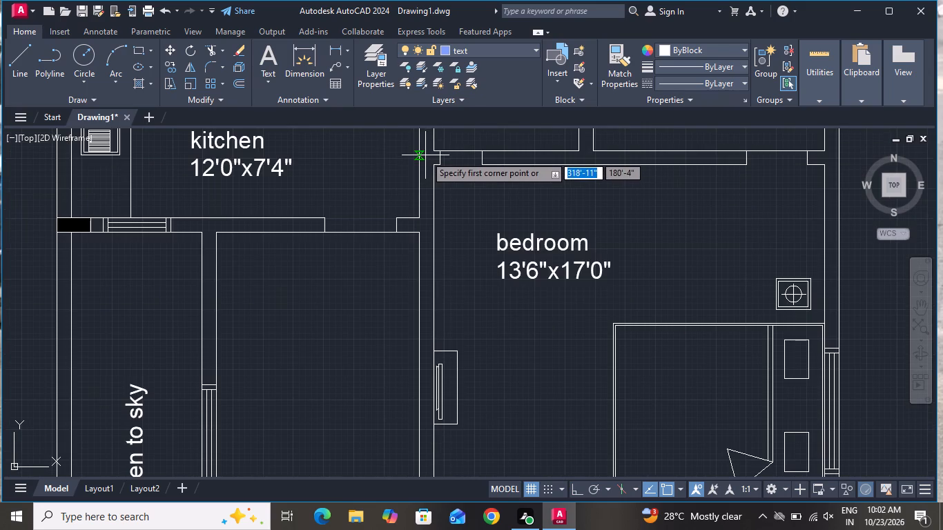
pyautogui.click(505, 164)
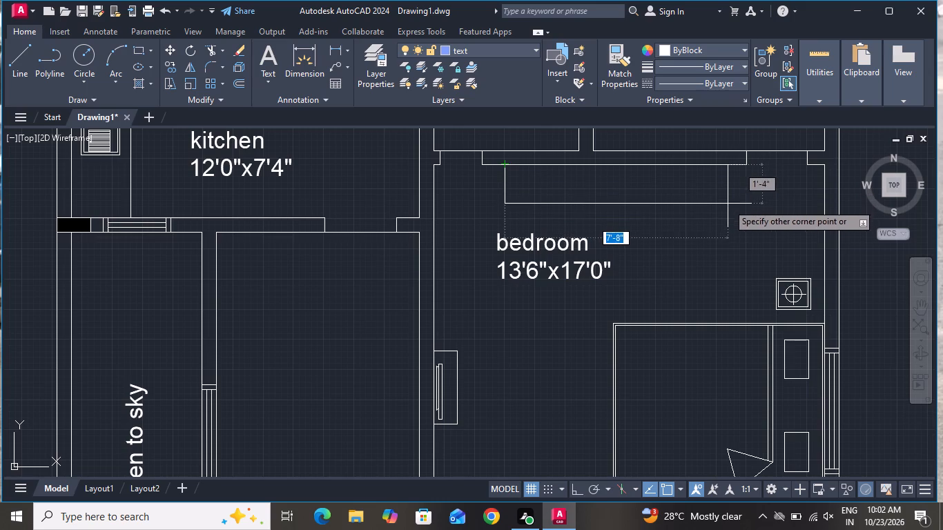
pyautogui.click(722, 213)
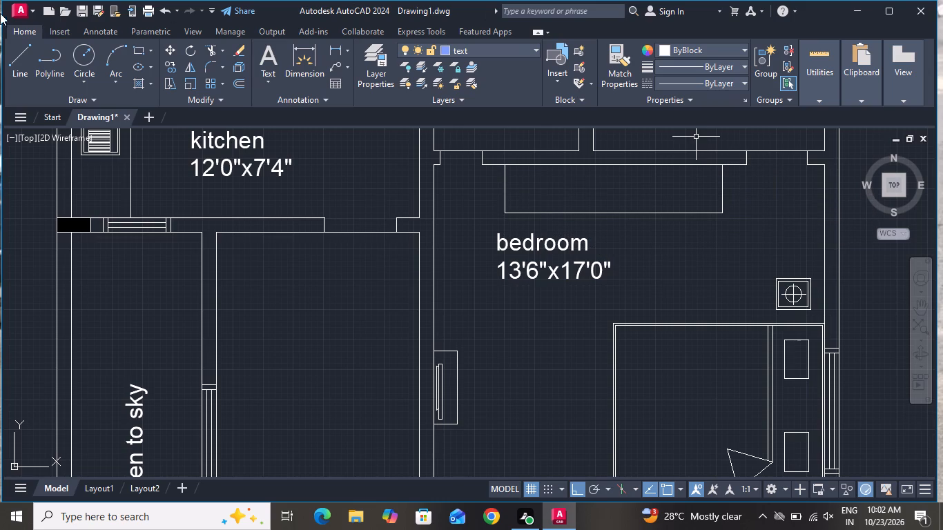
# Draw a horizontal hanging-rod line about 6'-6" long through the middle of the wardrobe rectangle.
pyautogui.click(9, 66)
pyautogui.click(19, 68)
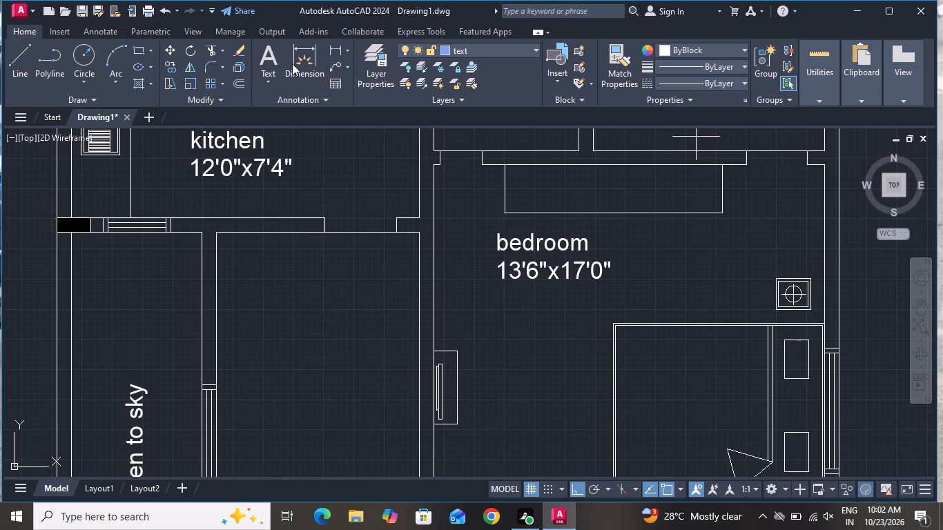
pyautogui.click(521, 187)
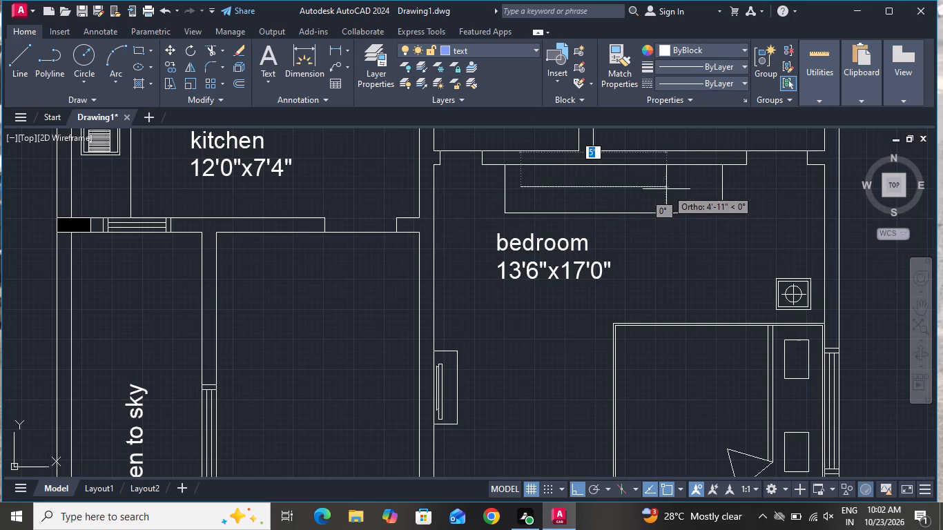
pyautogui.click(708, 181)
pyautogui.rightClick(708, 181)
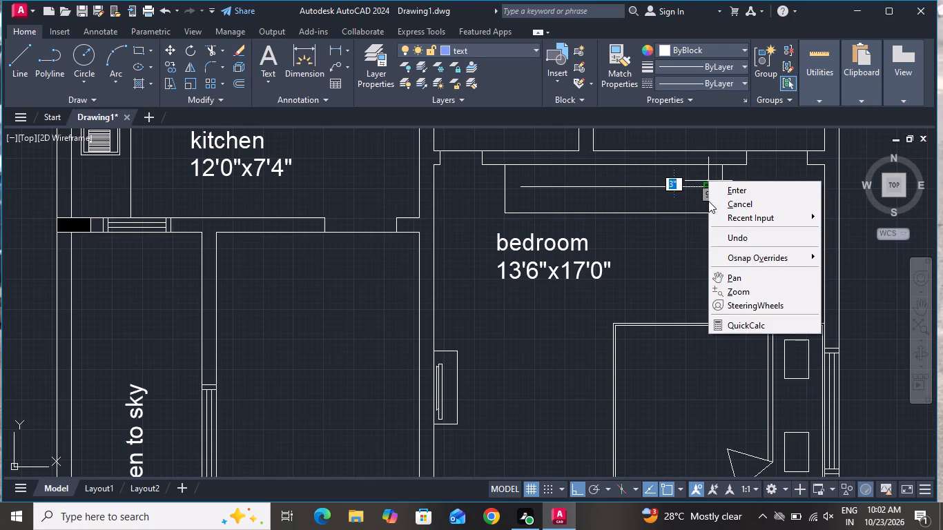
pyautogui.click(708, 201)
pyautogui.click(714, 197)
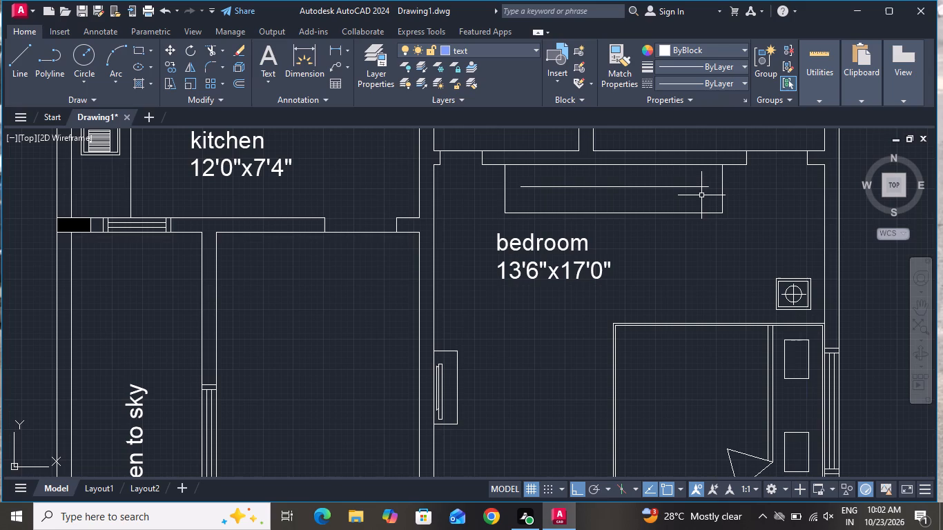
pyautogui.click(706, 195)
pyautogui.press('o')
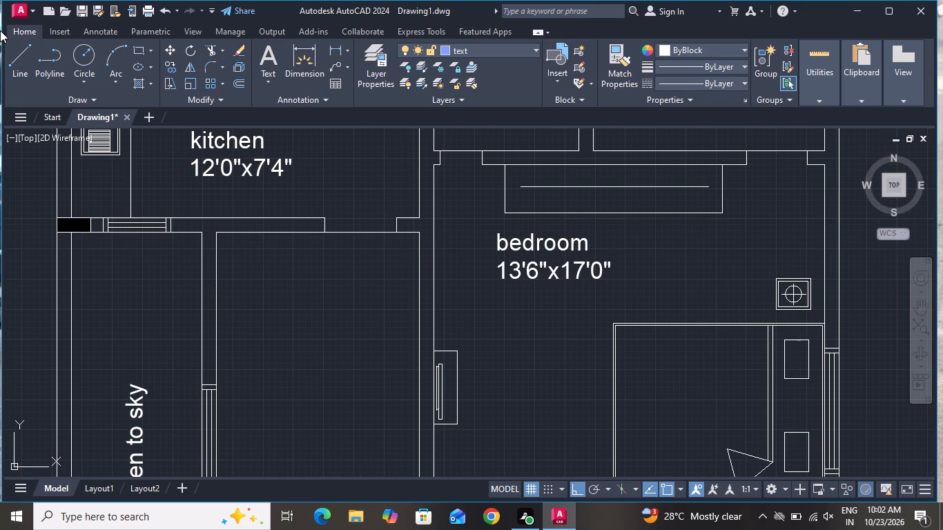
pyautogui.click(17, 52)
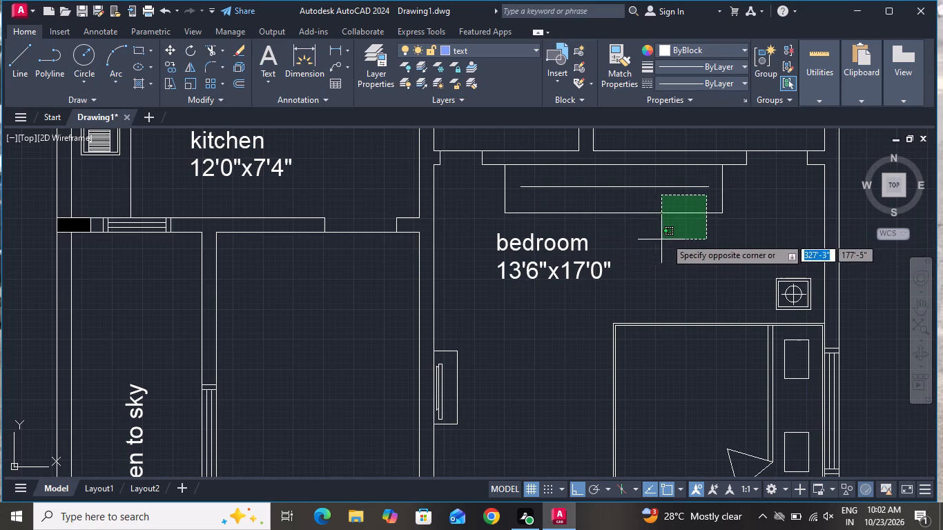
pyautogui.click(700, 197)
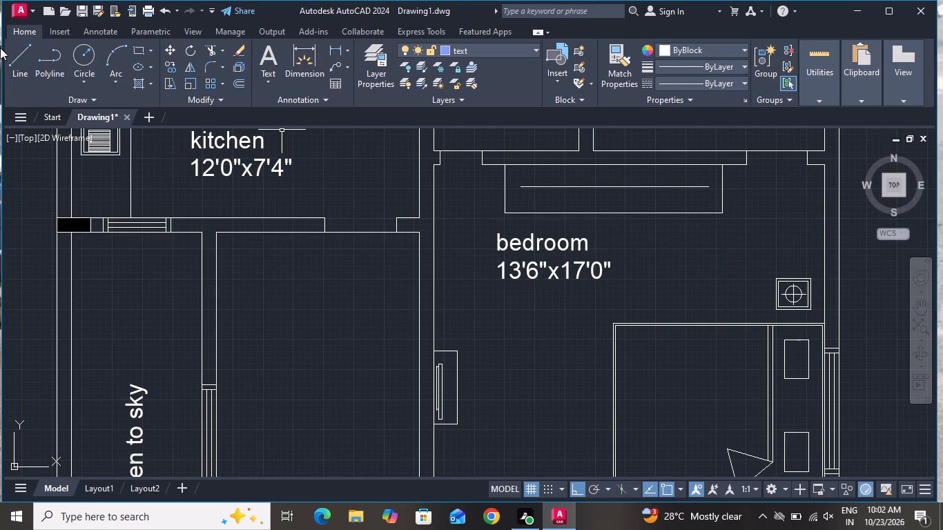
# Draw a short vertical hanger line about 7" long across the wardrobe's rod line, near its left end.
pyautogui.click(19, 59)
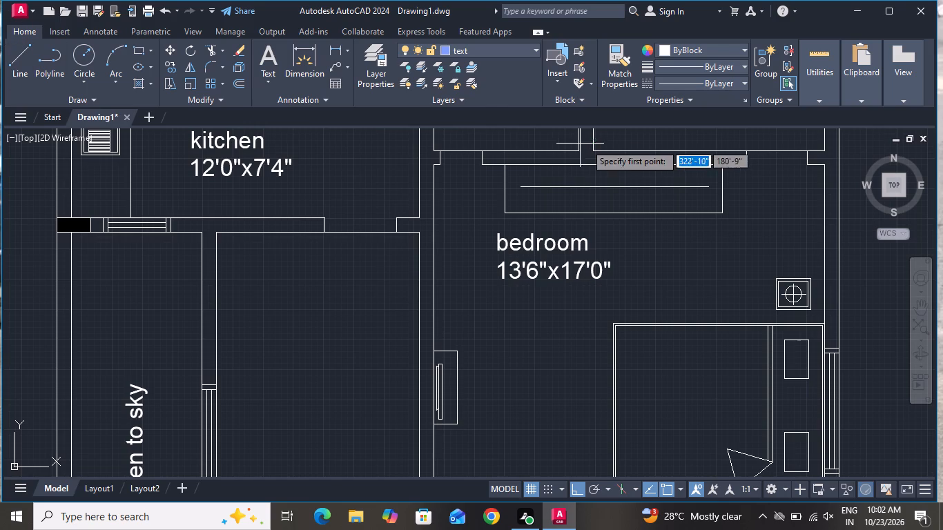
pyautogui.scroll(3, 527, 184)
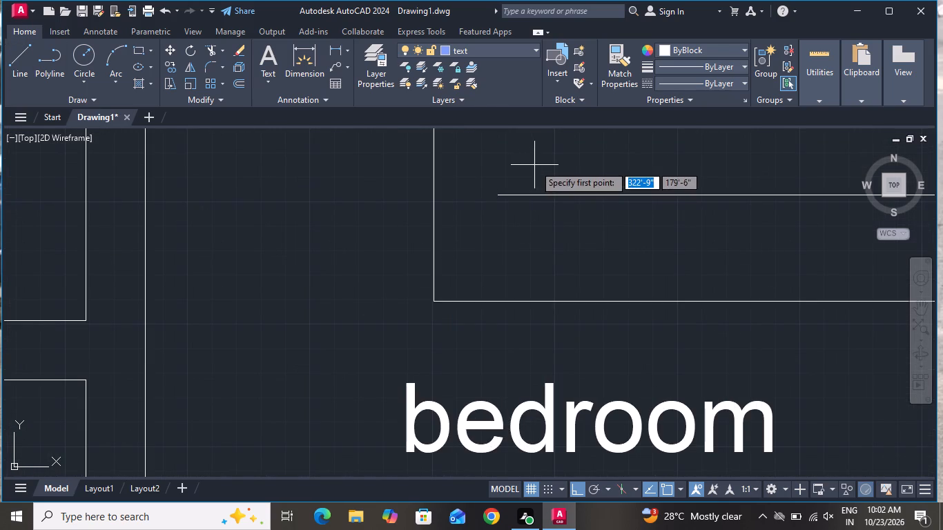
pyautogui.click(534, 165)
pyautogui.click(525, 229)
pyautogui.rightClick(529, 223)
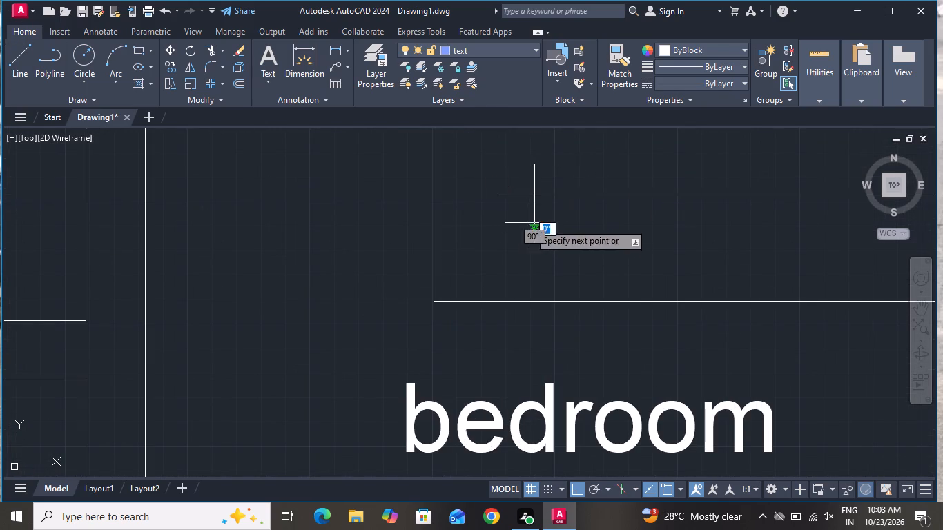
pyautogui.click(538, 239)
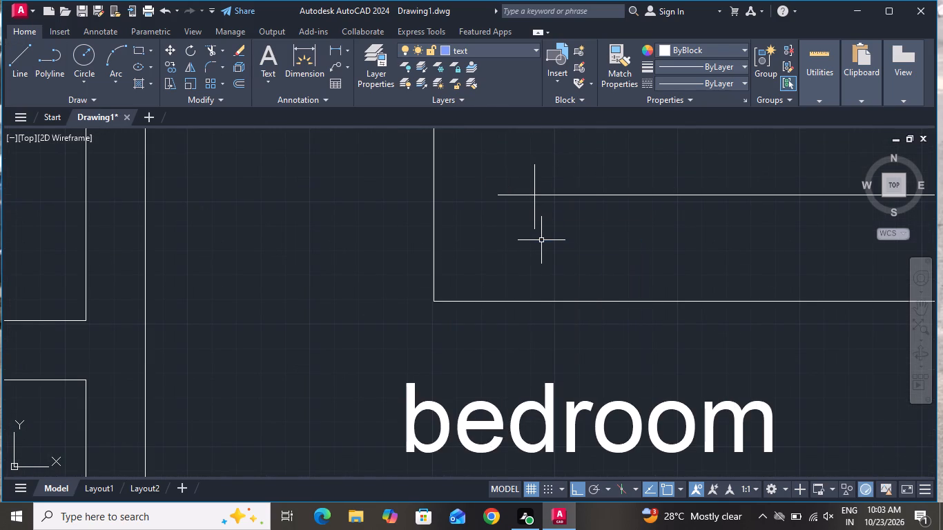
# Offset the wardrobe's hanger line repeatedly at 2" spacing toward the rod's right end, adding the first four hanger lines.
pyautogui.press('o')
pyautogui.press('space')
pyautogui.press('2')
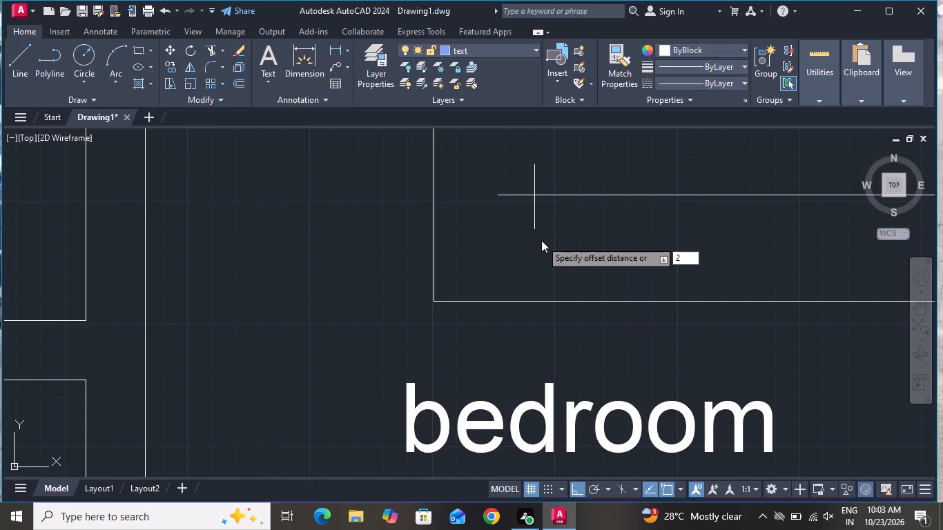
pyautogui.hotkey('shift', '"')
pyautogui.press('Return')
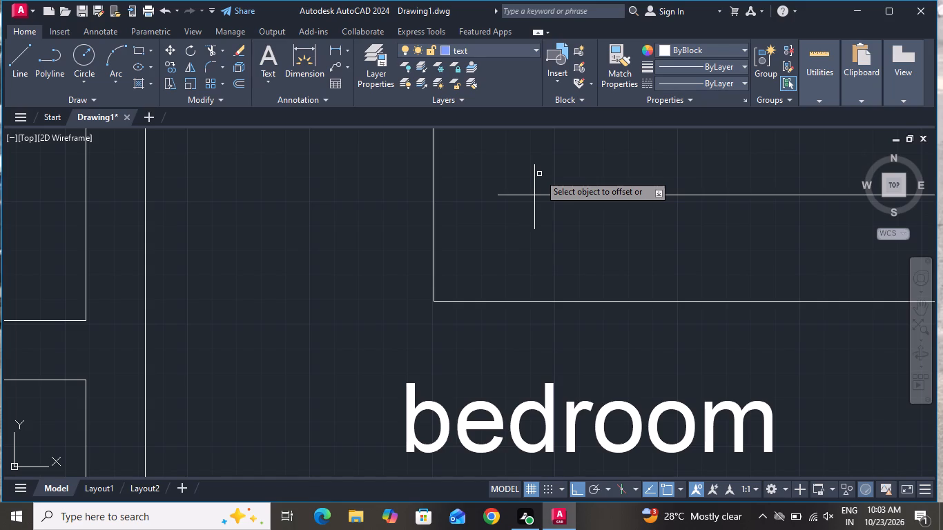
pyautogui.click(539, 174)
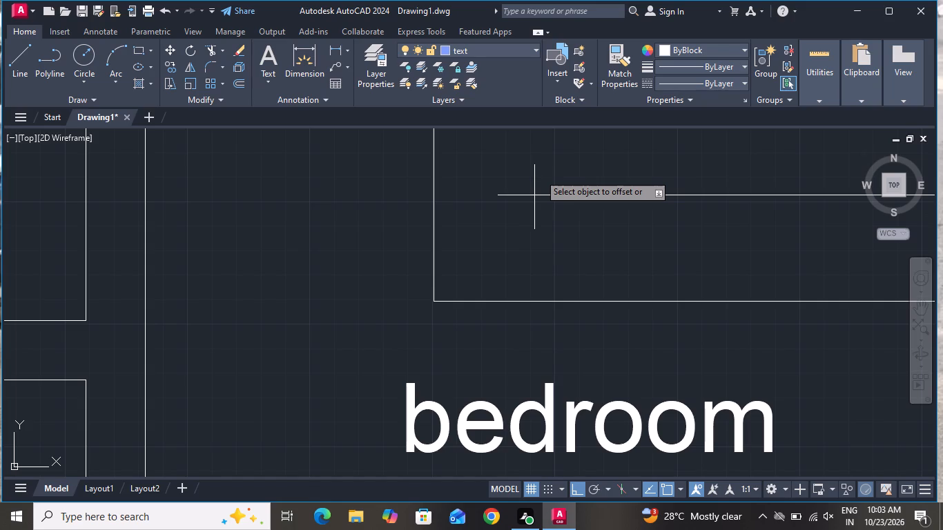
pyautogui.click(535, 190)
pyautogui.click(561, 173)
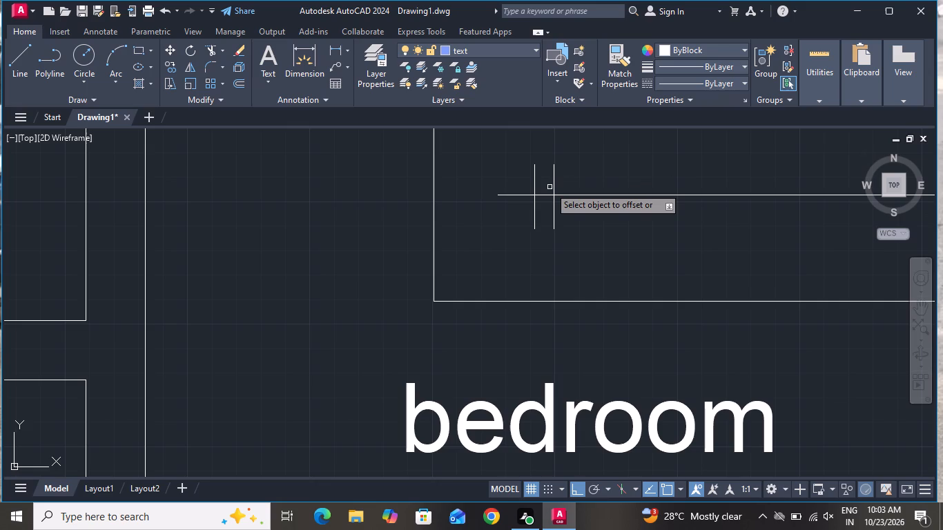
pyautogui.click(552, 184)
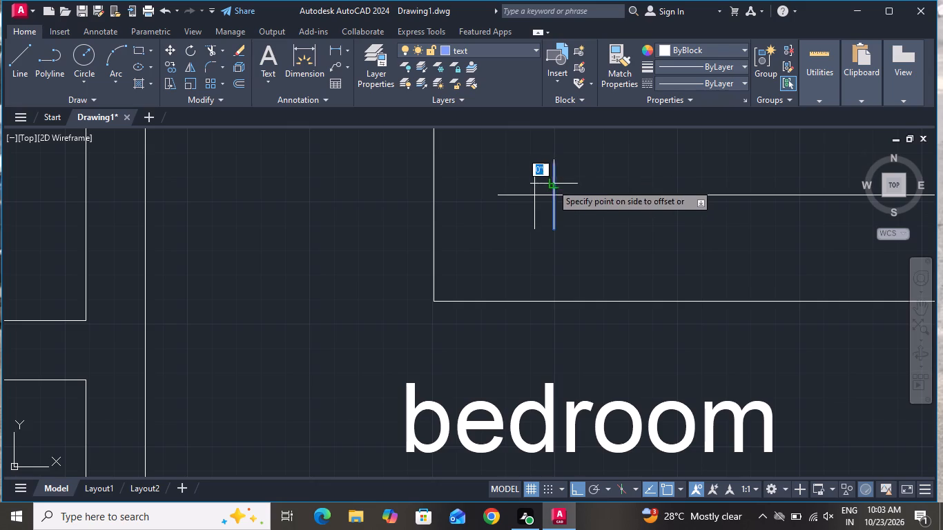
pyautogui.click(602, 163)
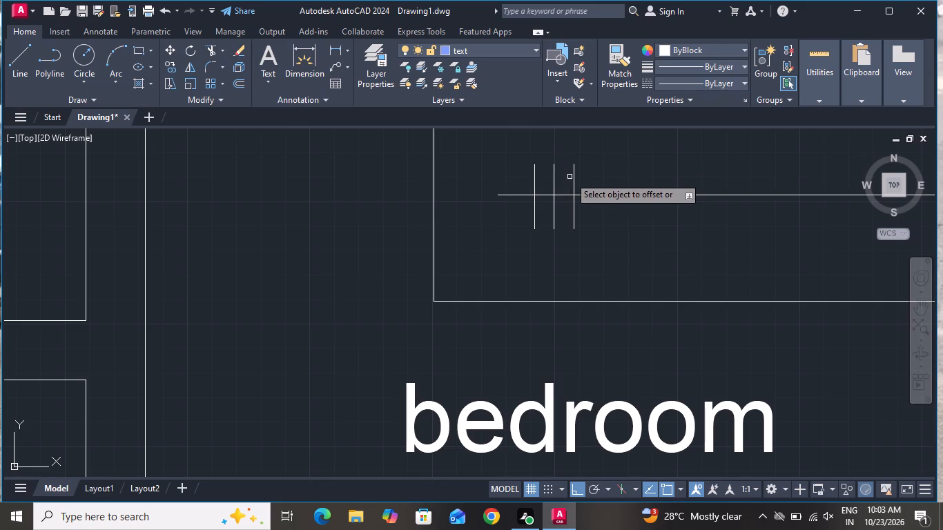
pyautogui.click(574, 168)
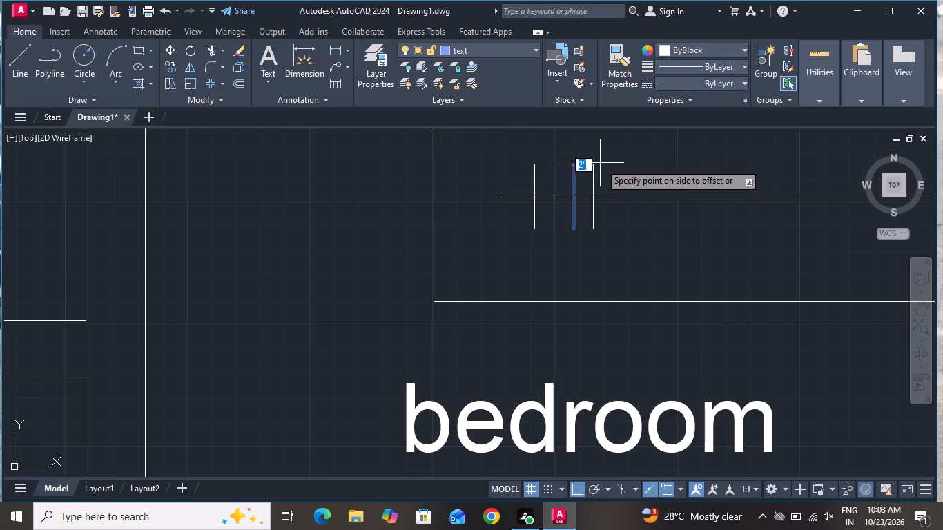
pyautogui.click(601, 163)
pyautogui.click(593, 182)
pyautogui.click(632, 166)
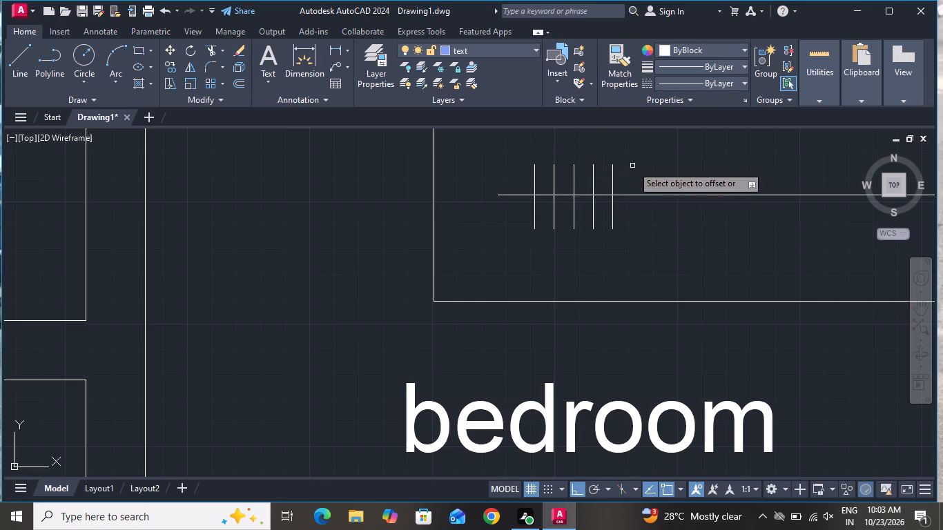
# Offset the last hanger line in turn by 2" along the rod, adding five more hangers to the row.
pyautogui.click(614, 187)
pyautogui.click(641, 169)
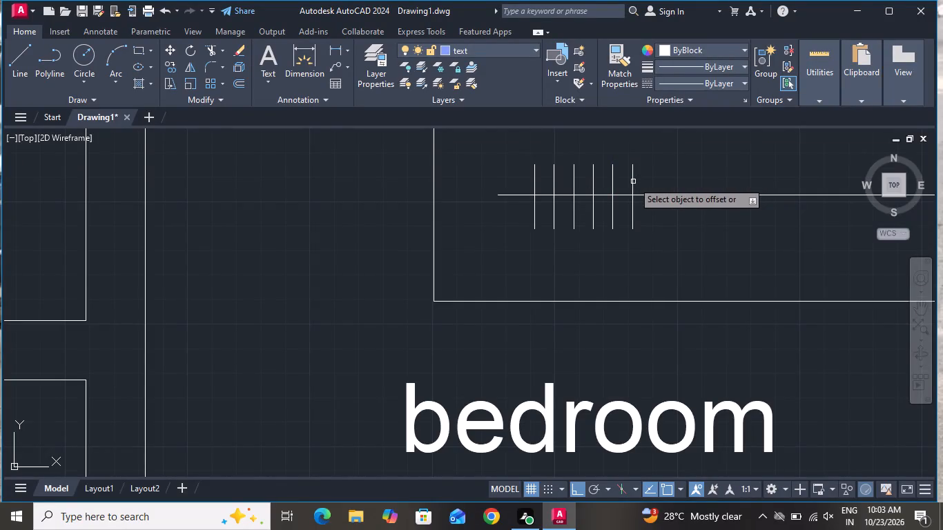
pyautogui.click(633, 181)
pyautogui.click(665, 177)
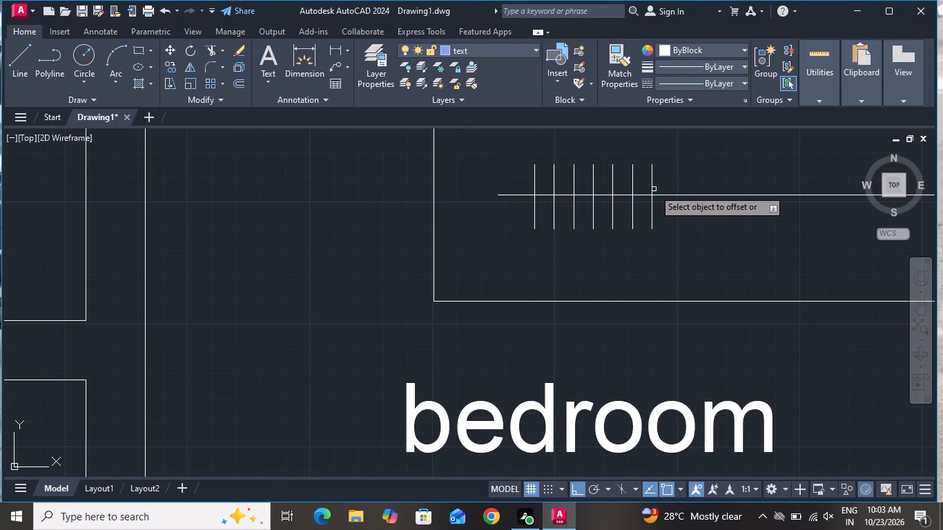
pyautogui.click(662, 179)
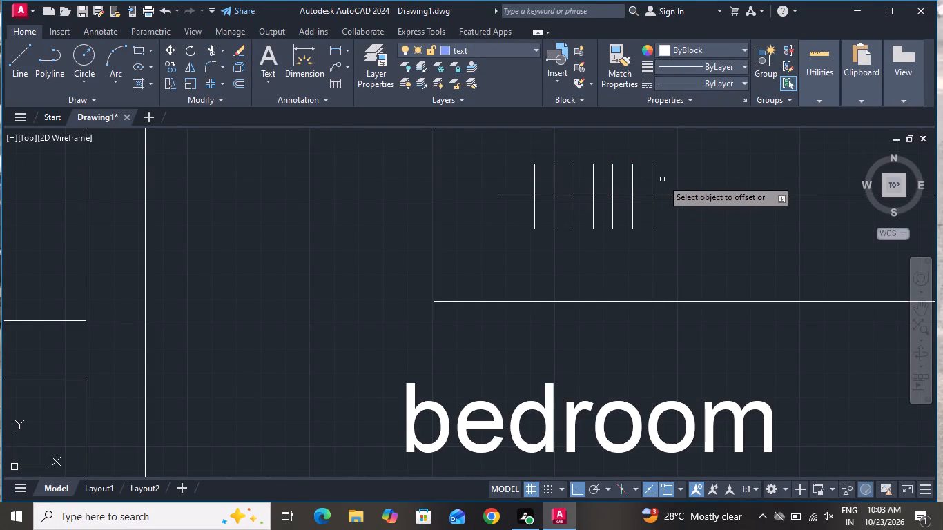
pyautogui.click(652, 188)
pyautogui.click(679, 164)
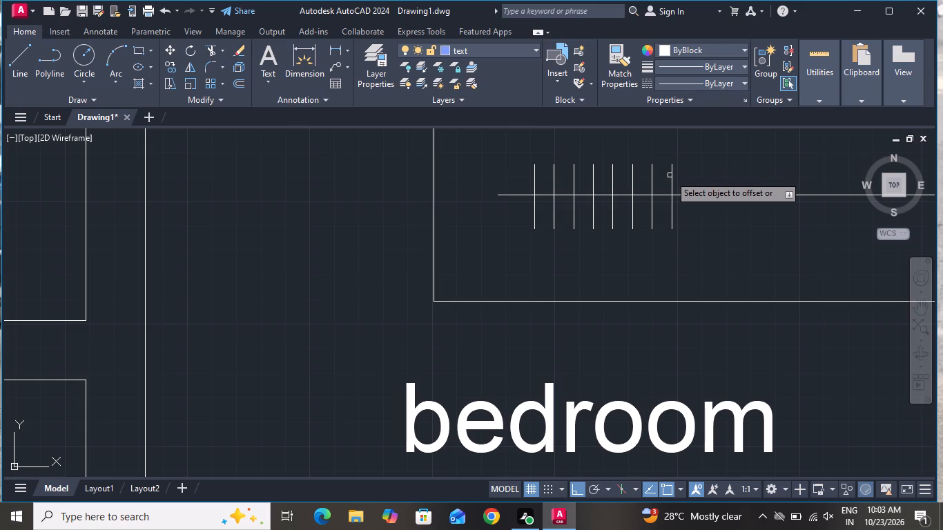
pyautogui.click(670, 175)
pyautogui.click(684, 175)
pyautogui.click(690, 173)
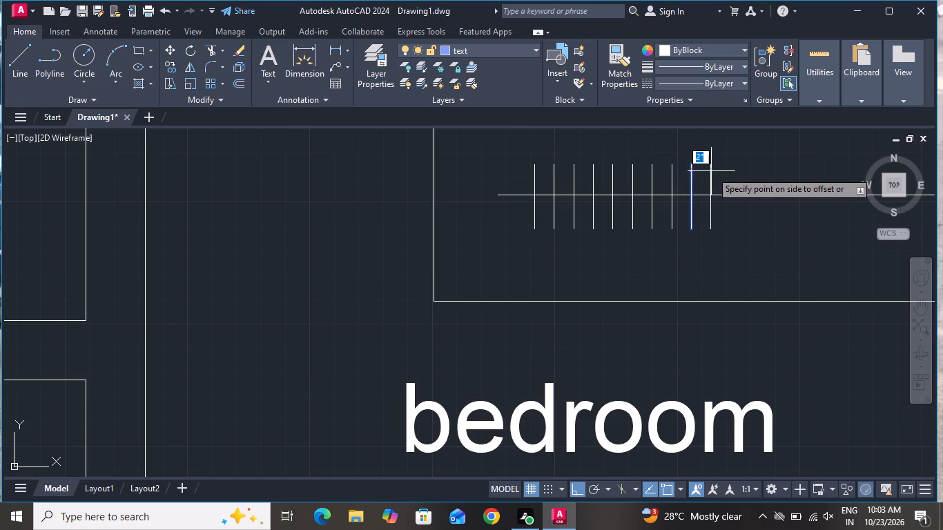
pyautogui.click(742, 170)
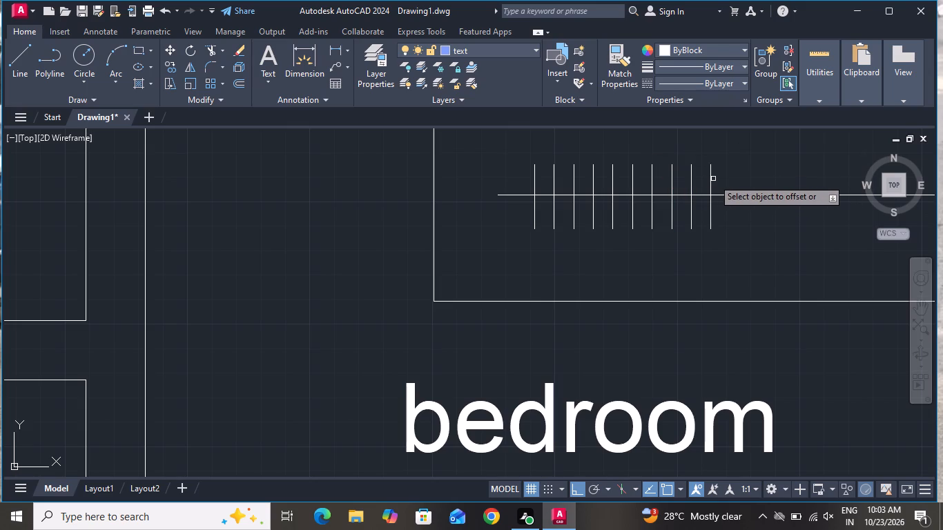
# Extend the hanger row to the right along the rod with three more lines, each offset 2" from the previous one.
pyautogui.click(714, 179)
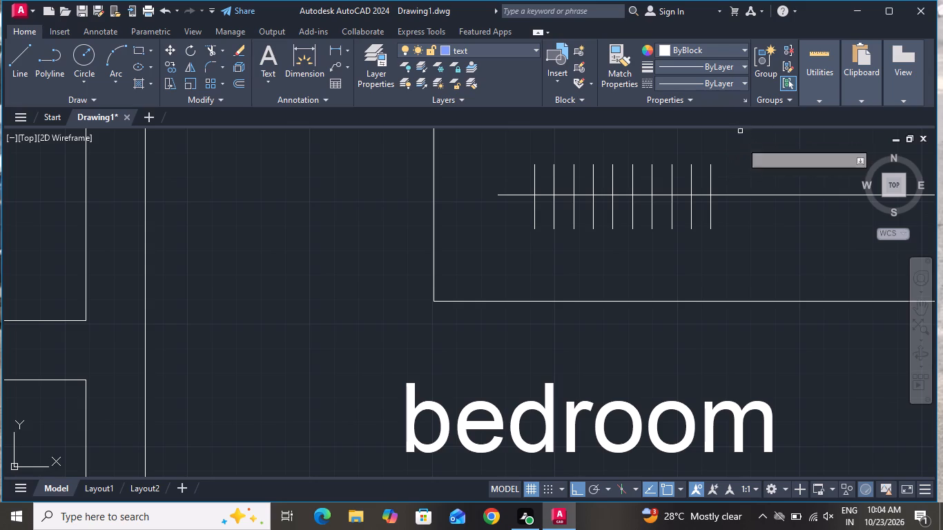
pyautogui.click(708, 183)
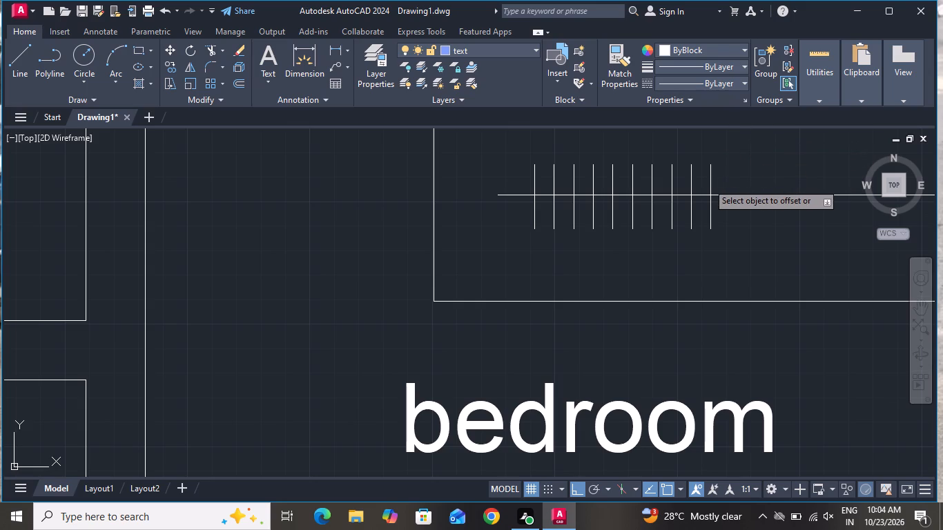
pyautogui.click(722, 173)
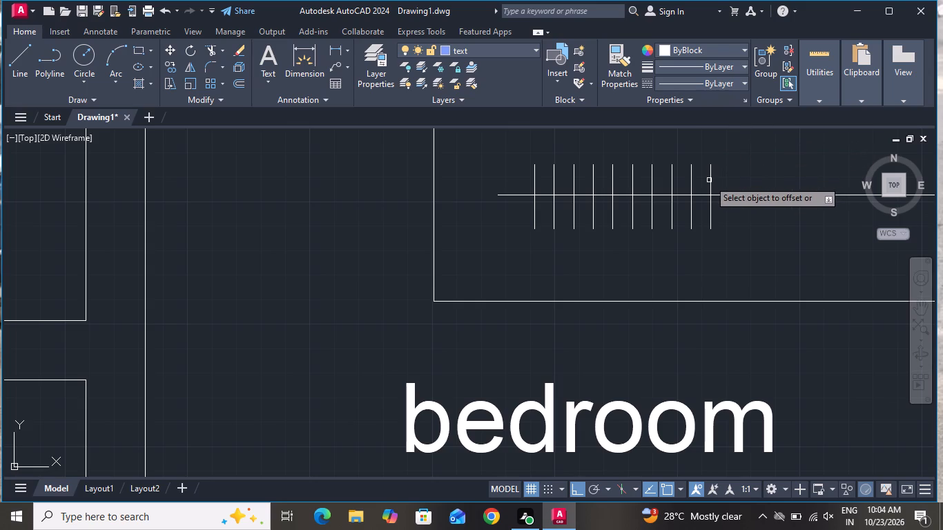
pyautogui.click(709, 180)
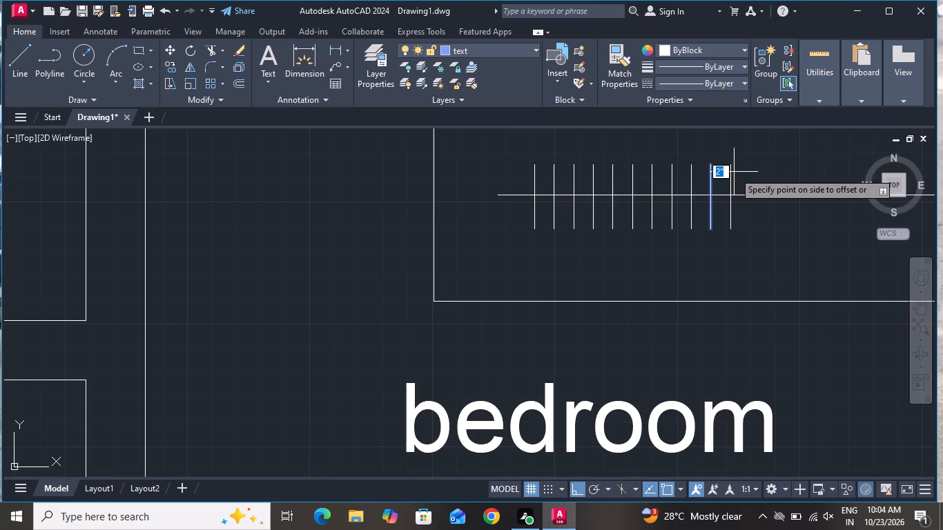
pyautogui.click(809, 209)
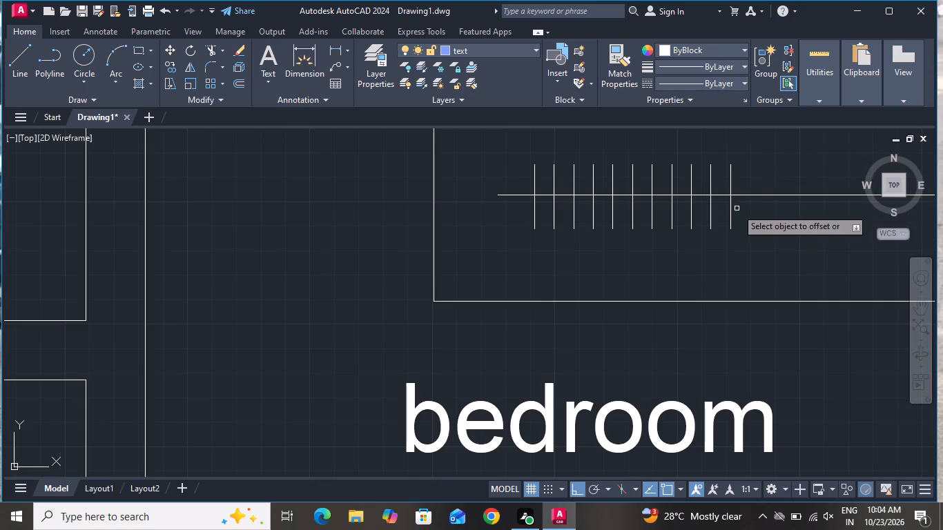
pyautogui.scroll(2, 737, 202)
pyautogui.click(718, 210)
pyautogui.click(759, 208)
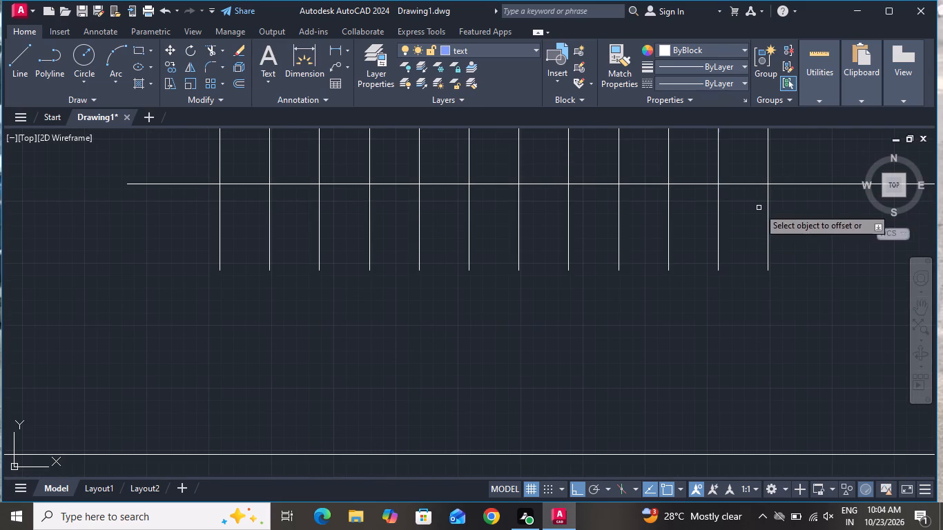
pyautogui.scroll(-2, 674, 244)
pyautogui.scroll(-2, 619, 251)
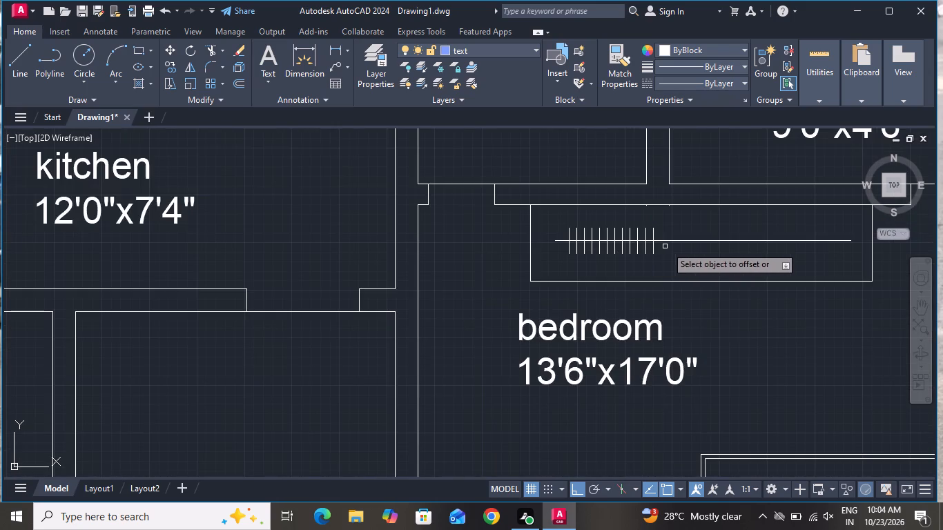
pyautogui.scroll(2, 650, 253)
pyautogui.click(655, 233)
pyautogui.click(688, 229)
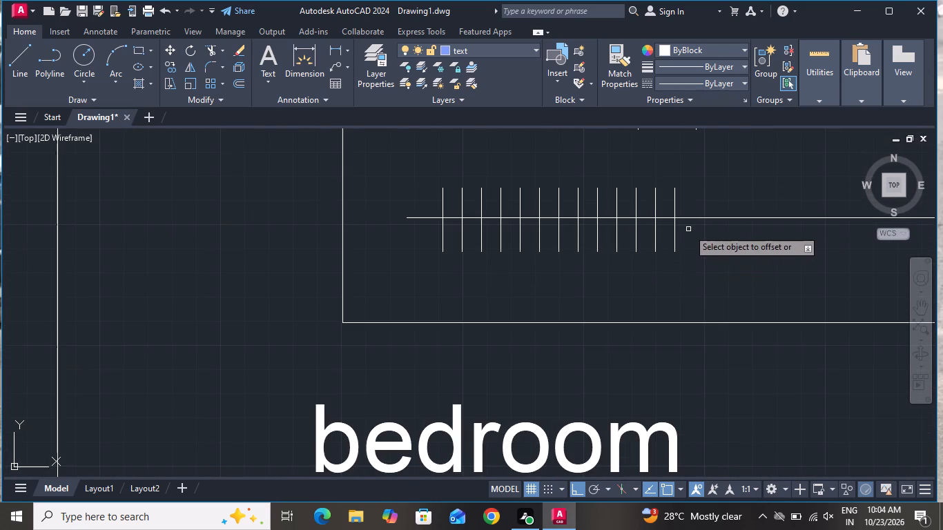
# Offset the rightmost hanger line successively by 2" to add another five hangers along the wardrobe rod.
pyautogui.click(676, 240)
pyautogui.click(735, 233)
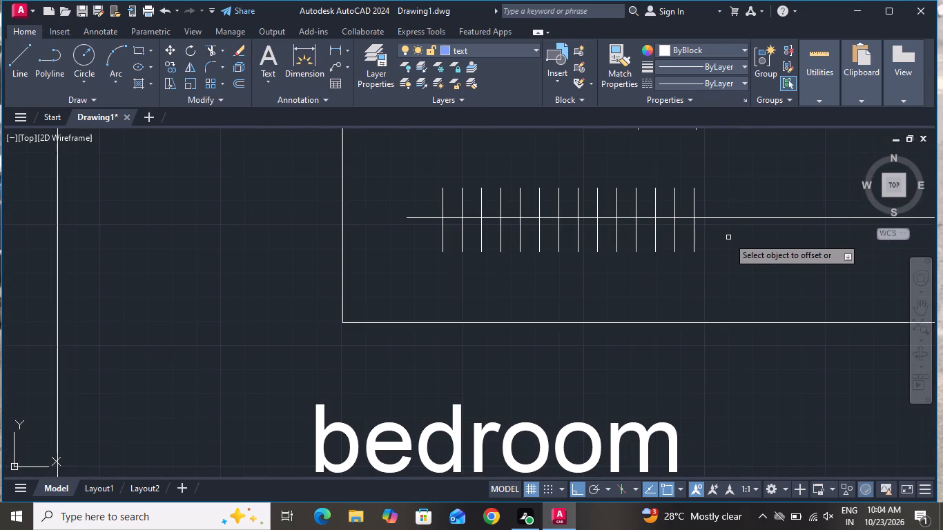
pyautogui.click(694, 238)
pyautogui.click(725, 224)
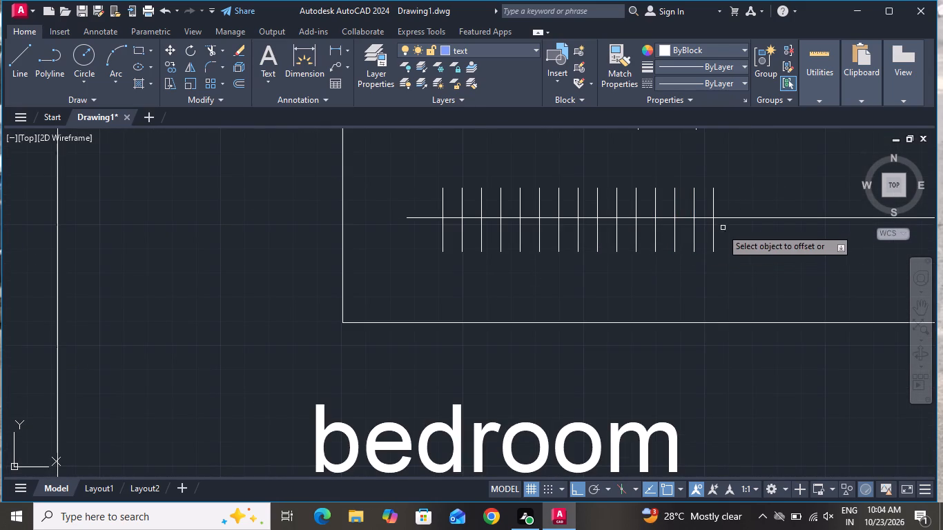
pyautogui.click(712, 234)
pyautogui.click(733, 230)
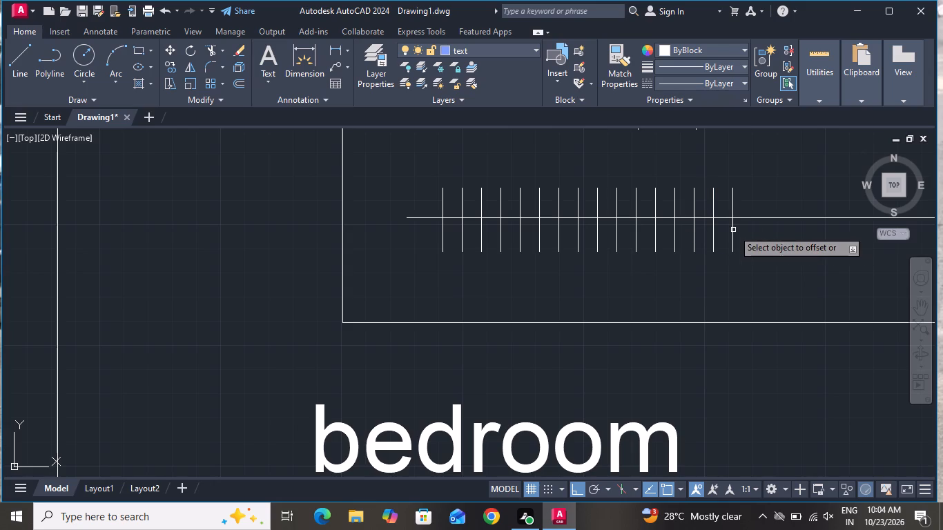
pyautogui.click(733, 230)
pyautogui.click(733, 238)
pyautogui.click(768, 231)
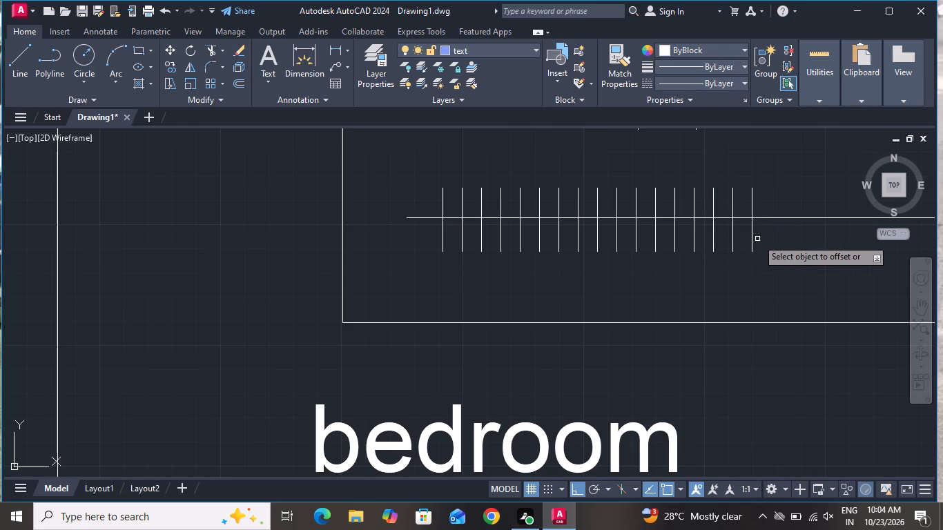
pyautogui.click(752, 240)
pyautogui.click(783, 235)
# Offset the rightmost hanger line successively by 2" toward the rod's right end, adding three more hangers in the bedroom wardrobe.
pyautogui.click(769, 242)
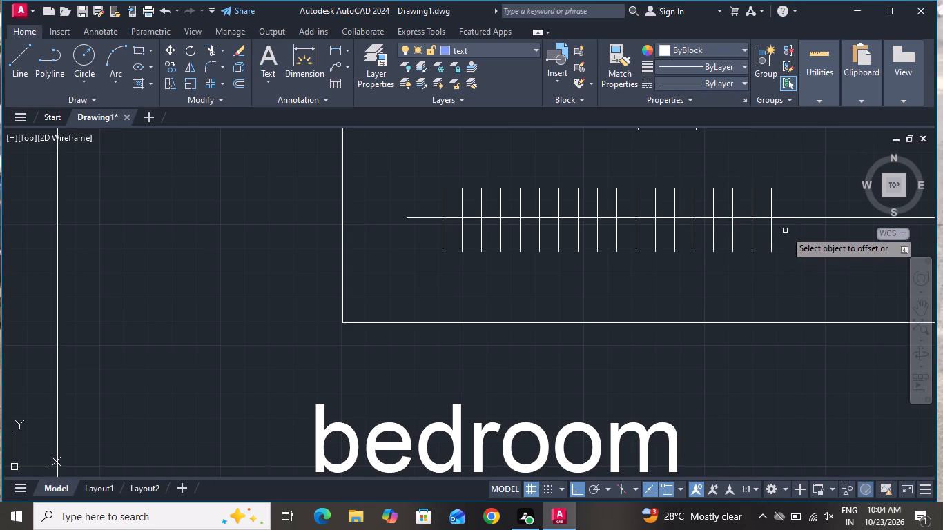
pyautogui.click(774, 237)
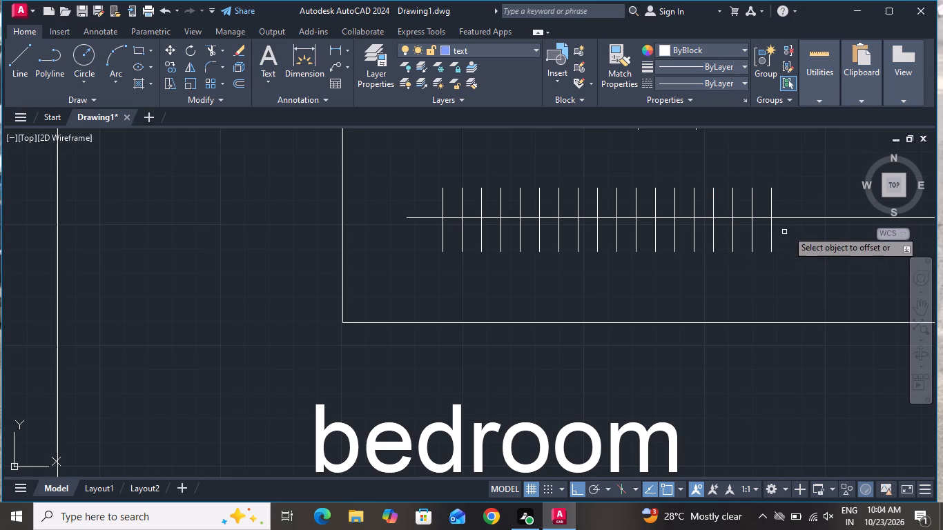
pyautogui.click(795, 229)
pyautogui.click(771, 242)
pyautogui.click(784, 234)
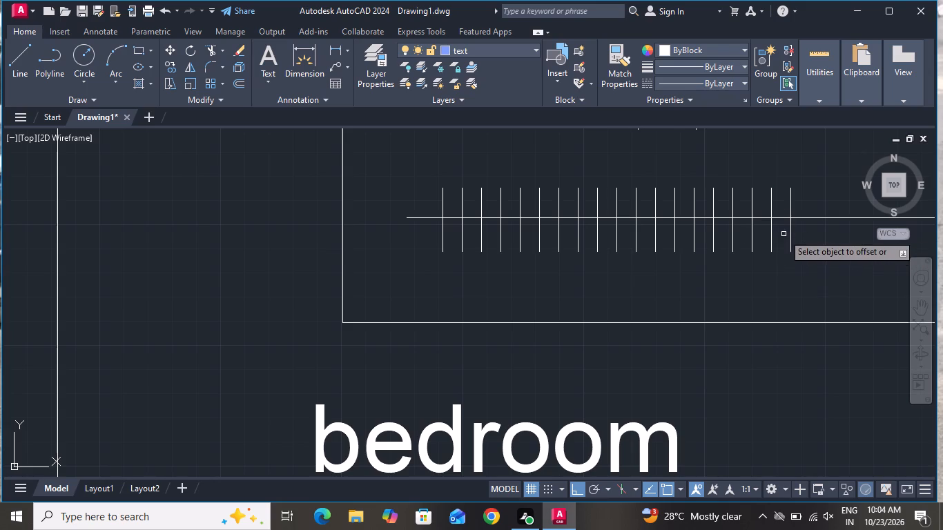
pyautogui.click(793, 235)
pyautogui.click(809, 228)
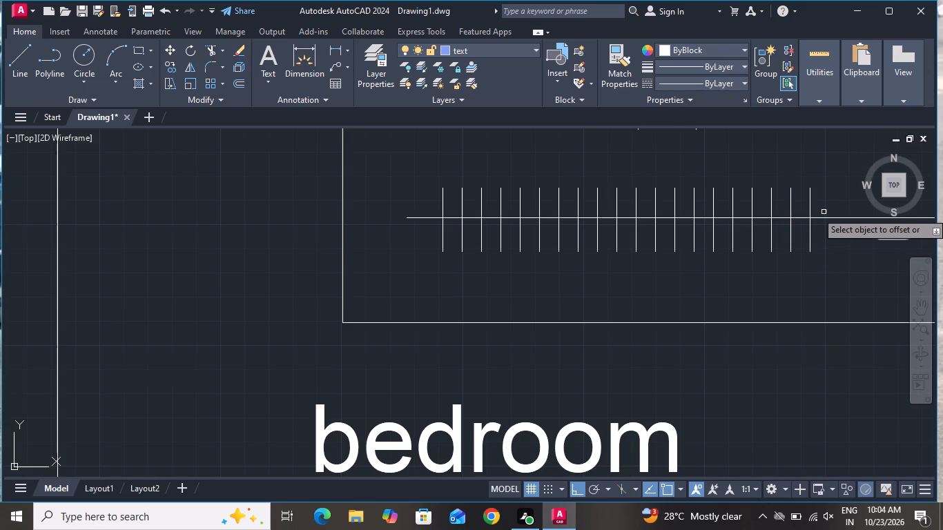
# Continue the wardrobe's hanger row to the right with two more lines, each offset 2" from the last one.
pyautogui.scroll(-2, 813, 228)
pyautogui.scroll(-1, 765, 260)
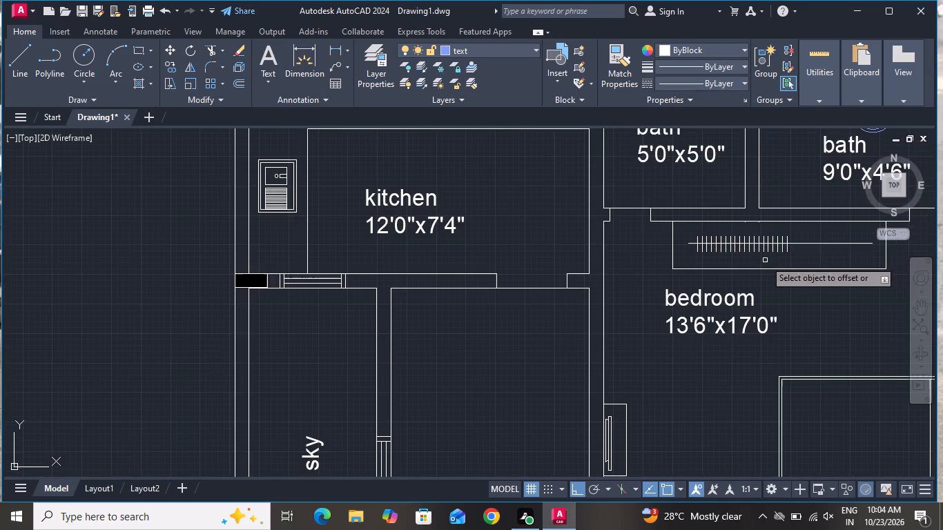
pyautogui.scroll(-1, 773, 250)
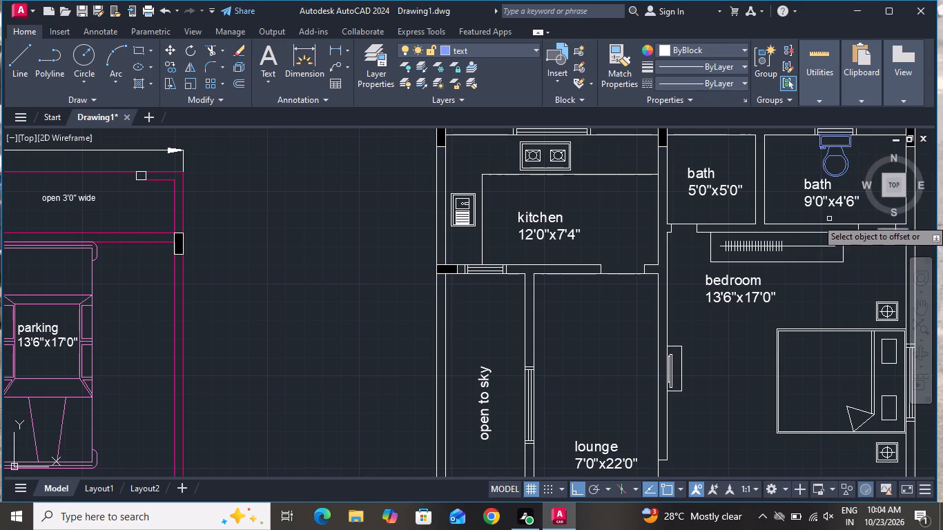
pyautogui.scroll(2, 840, 248)
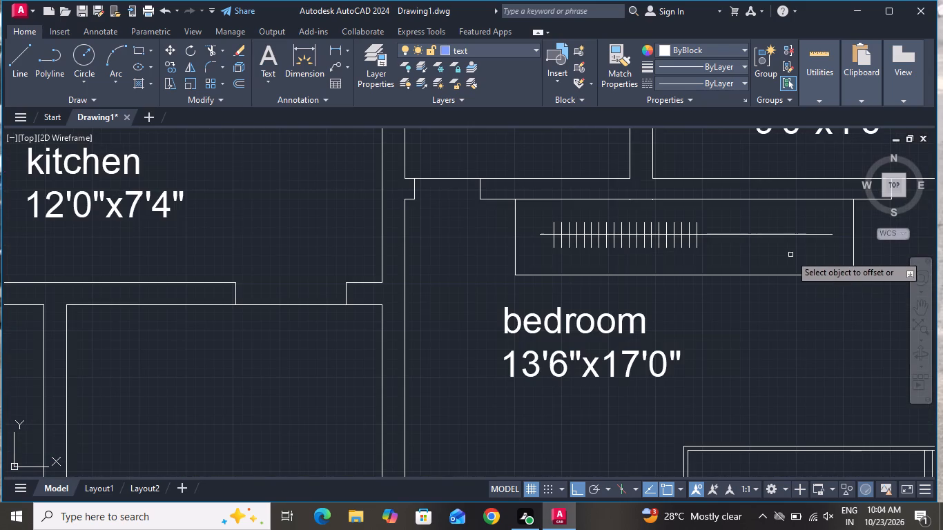
pyautogui.scroll(2, 685, 234)
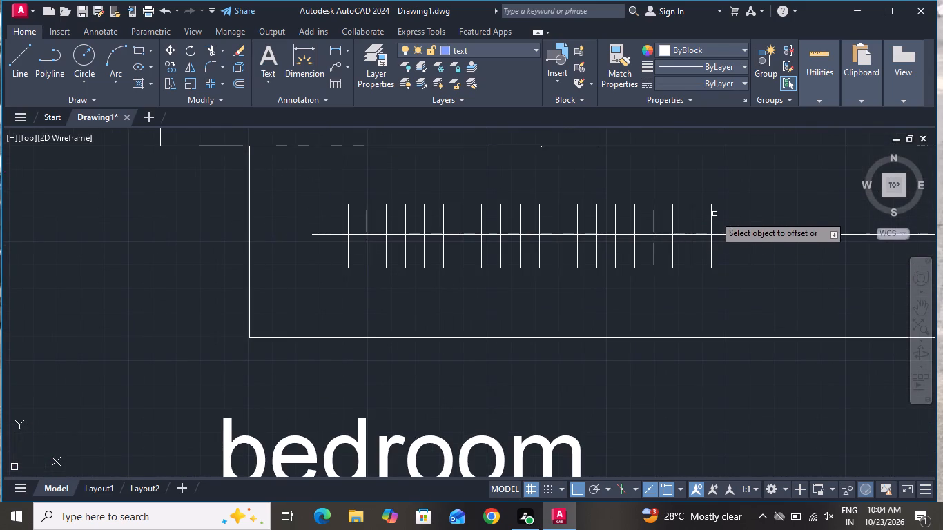
pyautogui.click(714, 215)
pyautogui.click(745, 204)
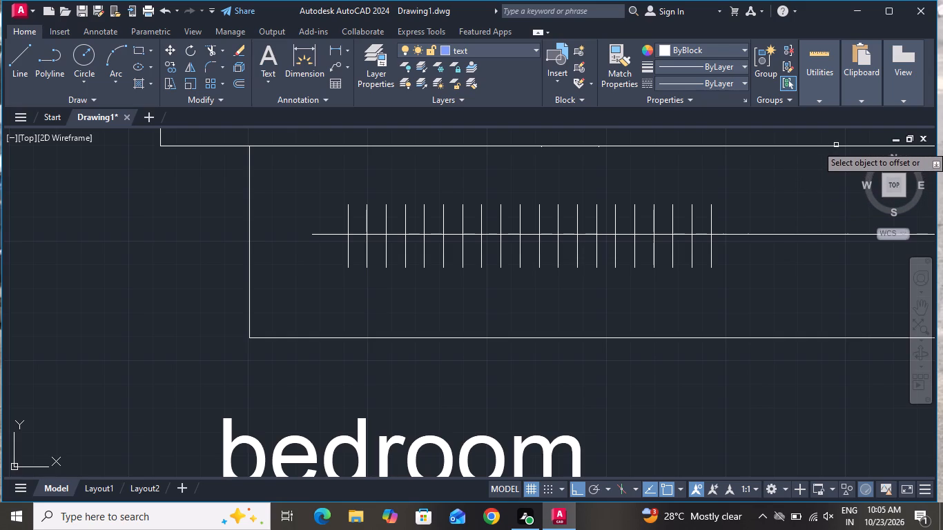
pyautogui.click(714, 222)
pyautogui.click(748, 217)
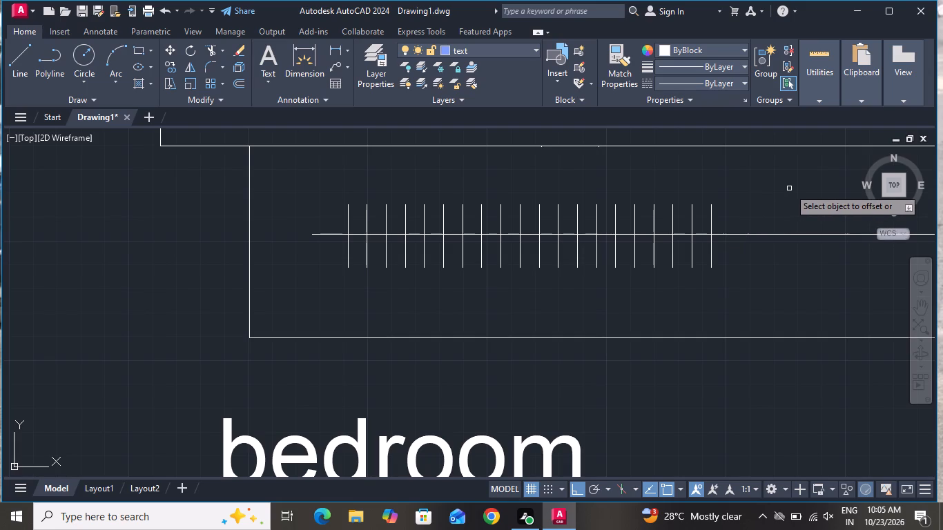
pyautogui.click(710, 249)
pyautogui.click(745, 251)
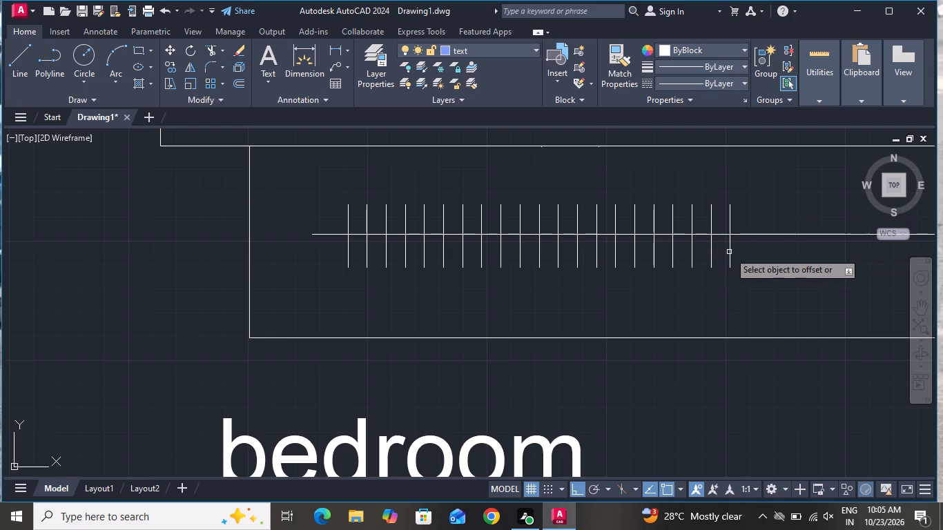
pyautogui.click(733, 251)
pyautogui.click(765, 243)
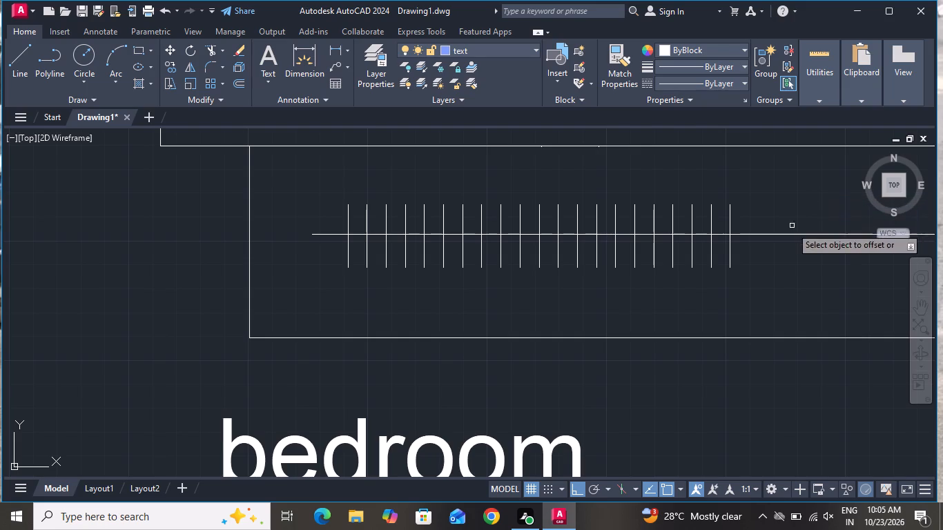
pyautogui.click(730, 223)
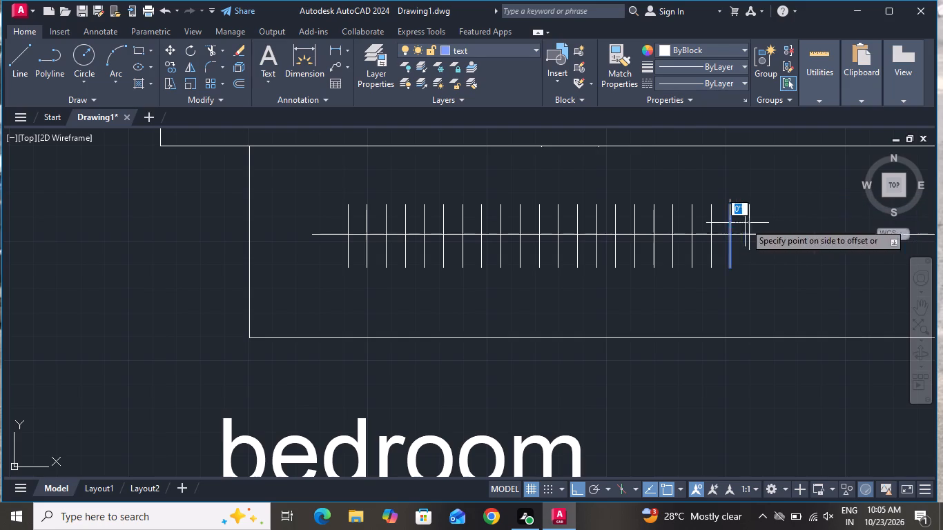
pyautogui.click(793, 222)
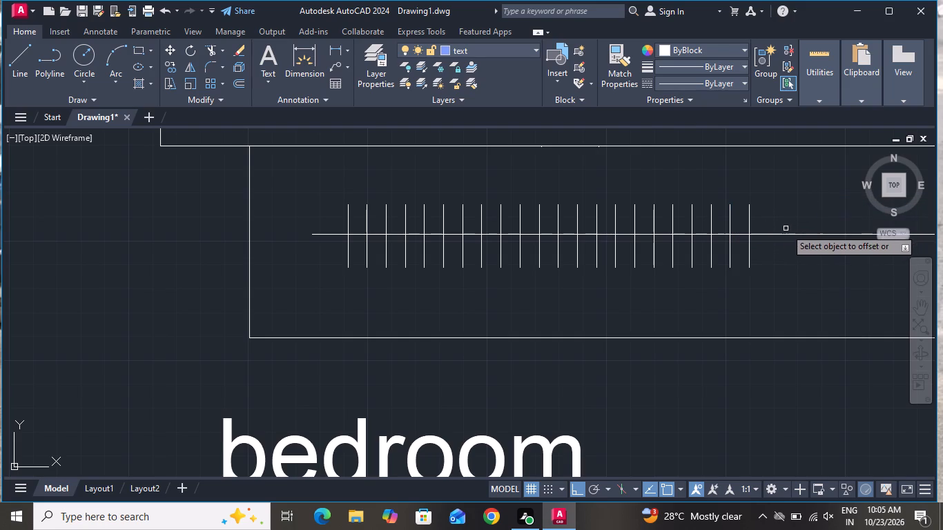
# Offset the last hanger line in turn by 2" along the wardrobe rod, adding another two hangers.
pyautogui.click(762, 213)
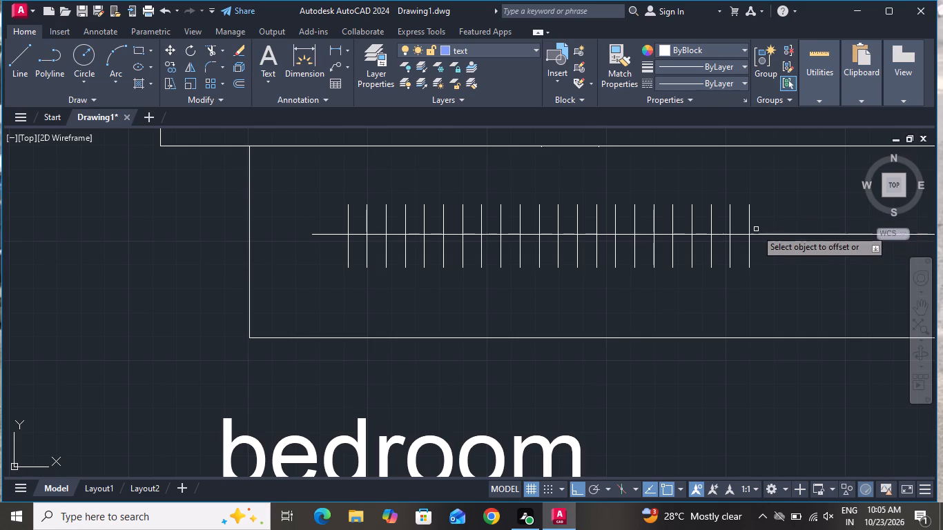
pyautogui.click(749, 229)
pyautogui.click(794, 215)
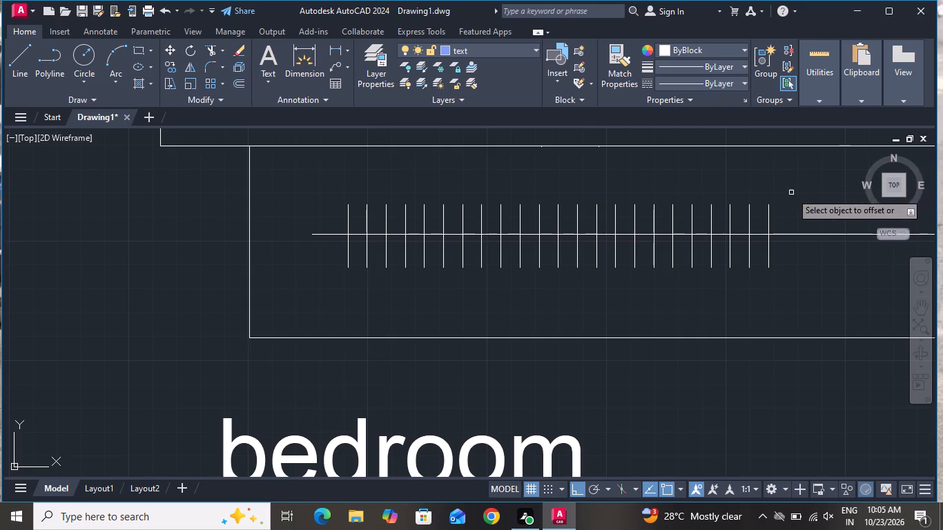
pyautogui.click(770, 214)
pyautogui.click(824, 208)
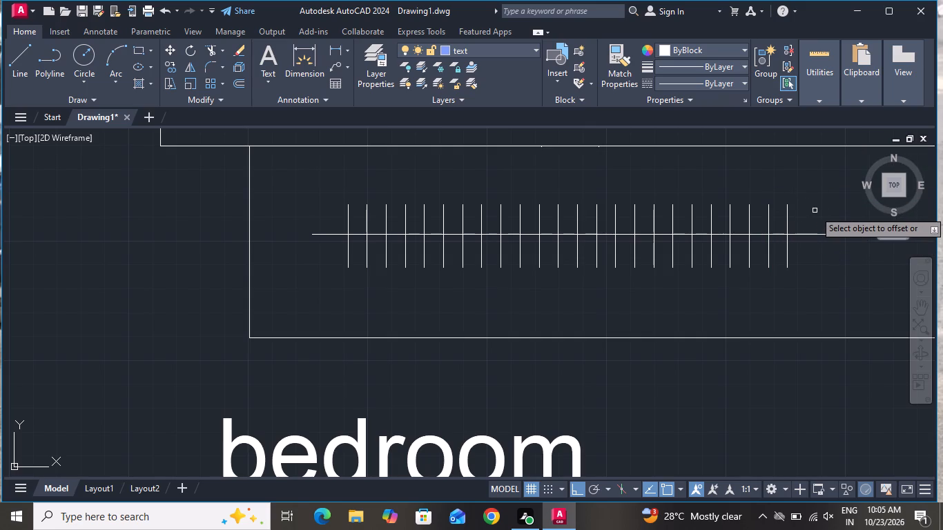
pyautogui.click(815, 210)
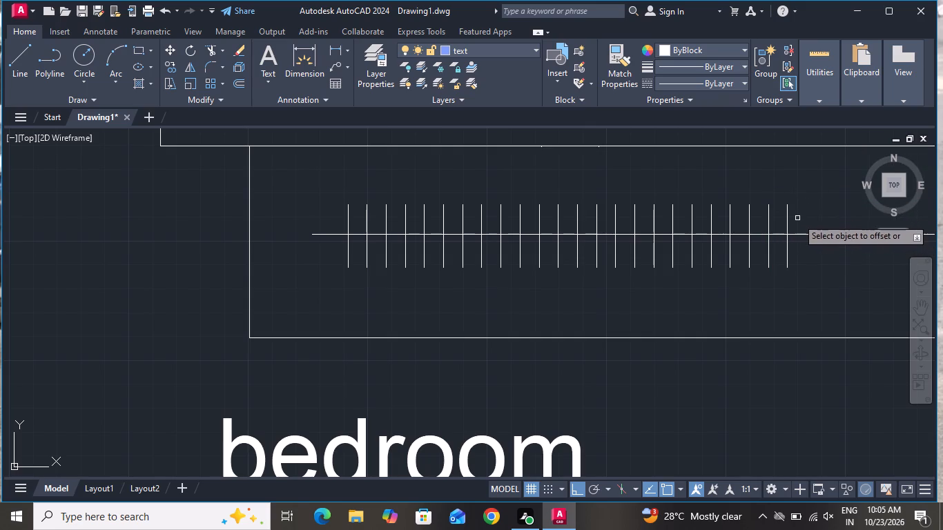
pyautogui.click(781, 218)
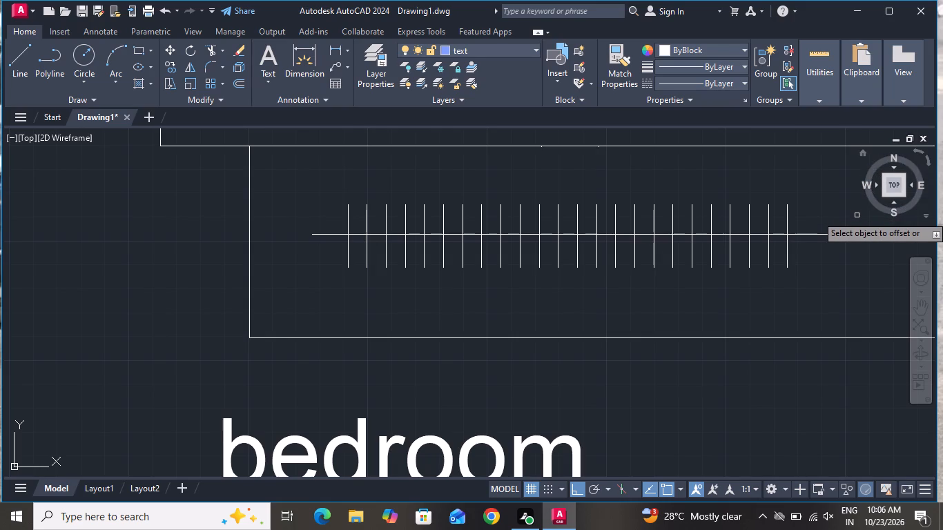
# Extend the hanger row along the empty part of the rod with four more lines offset at 2" spacing.
pyautogui.scroll(-2, 739, 286)
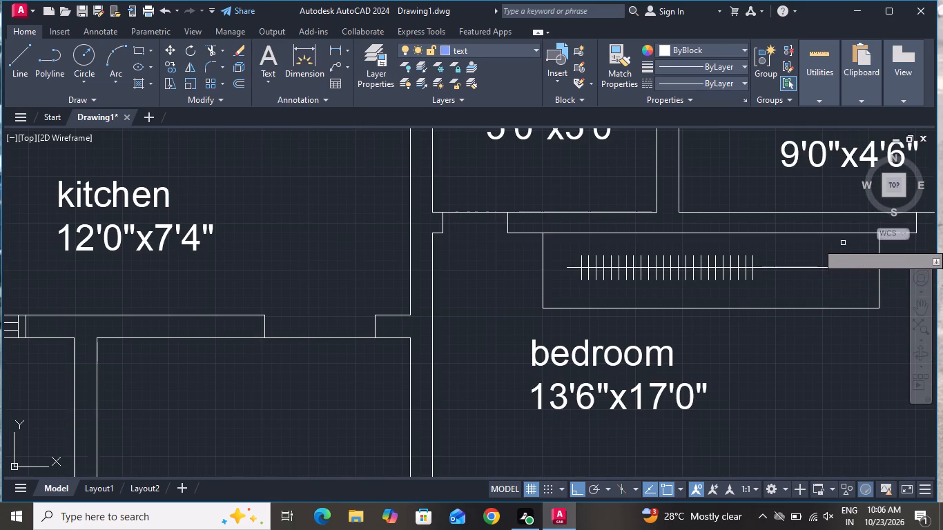
pyautogui.scroll(-1, 768, 257)
pyautogui.scroll(2, 873, 230)
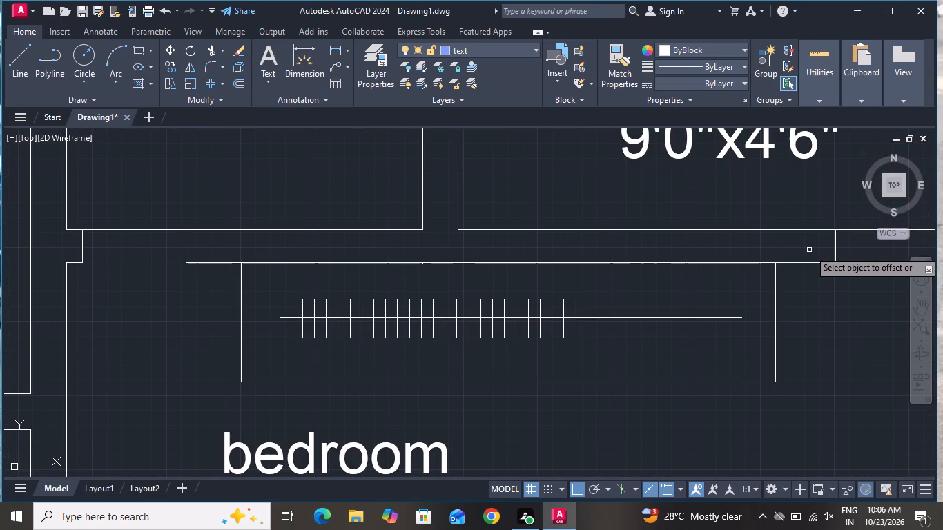
pyautogui.scroll(-2, 776, 266)
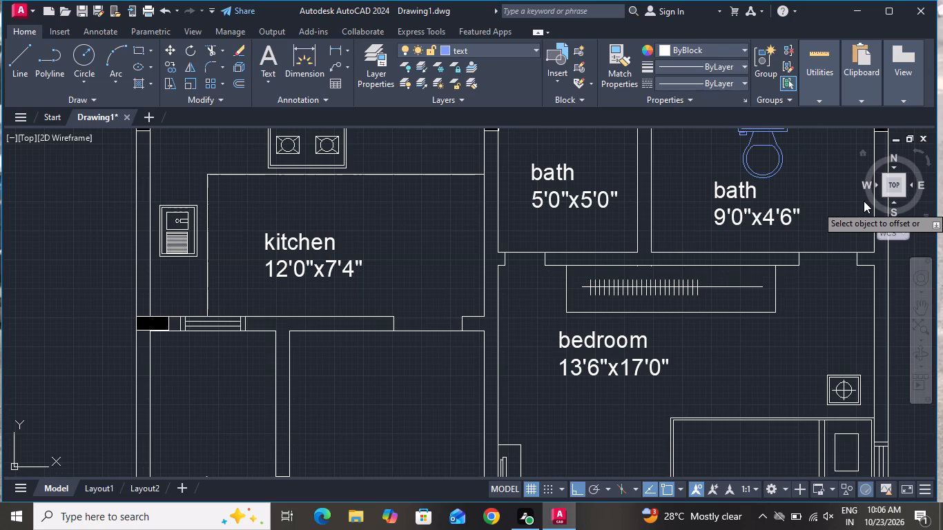
pyautogui.scroll(-1, 851, 236)
pyautogui.scroll(2, 829, 269)
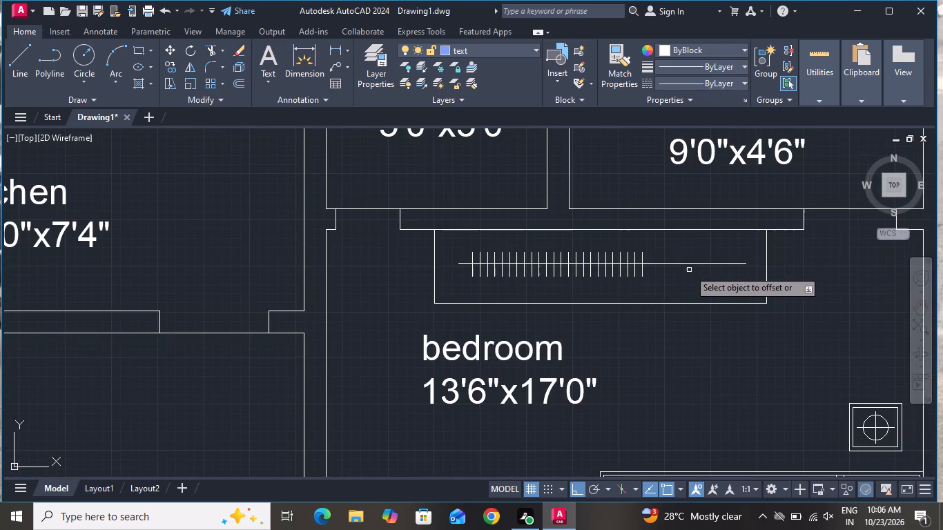
pyautogui.scroll(1, 677, 259)
pyautogui.scroll(1, 619, 260)
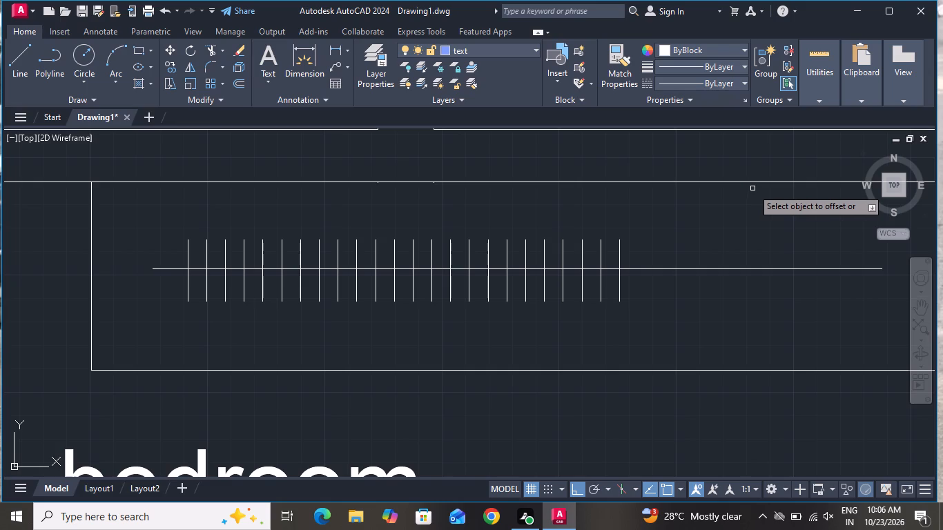
pyautogui.click(621, 268)
pyautogui.click(669, 262)
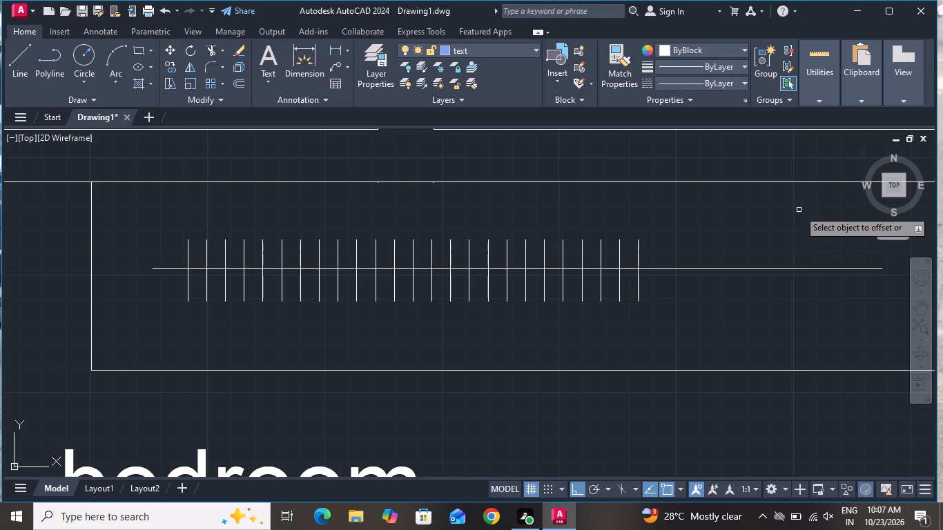
pyautogui.click(639, 286)
pyautogui.click(713, 282)
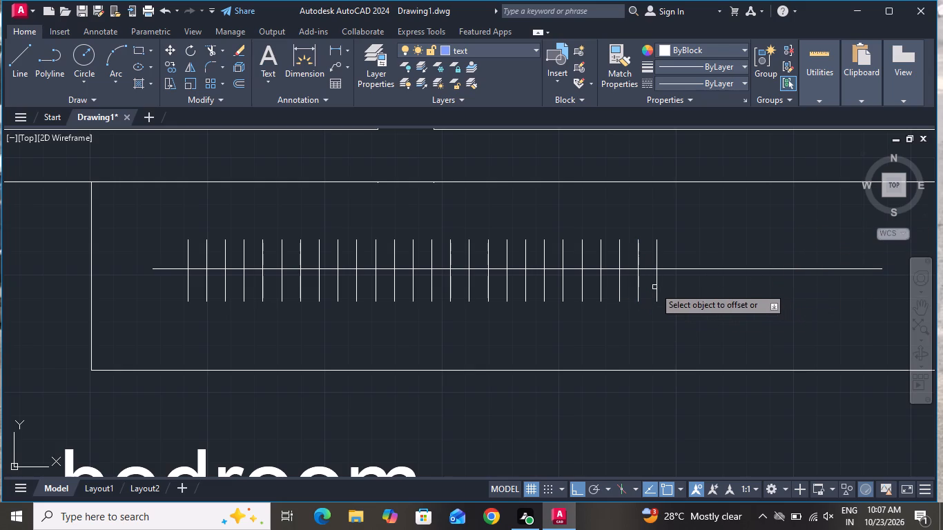
pyautogui.click(654, 287)
pyautogui.click(657, 284)
pyautogui.click(735, 280)
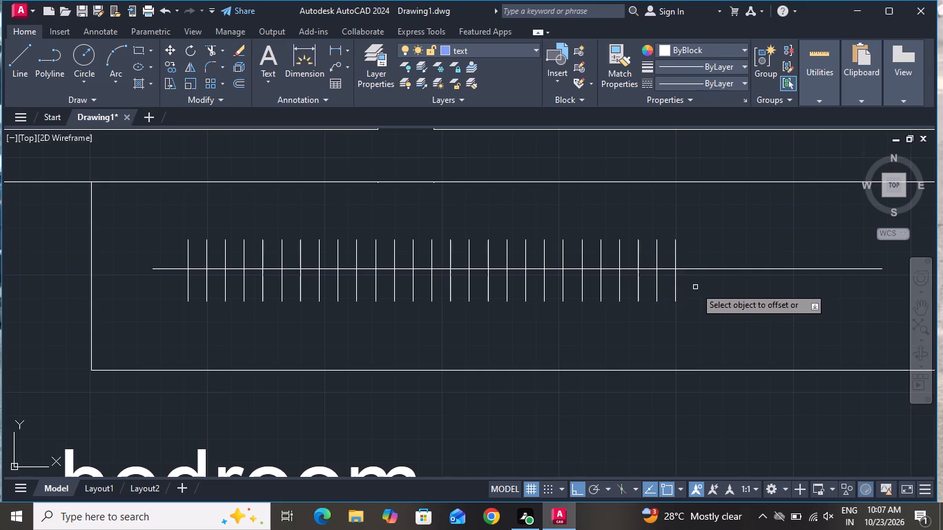
pyautogui.click(678, 290)
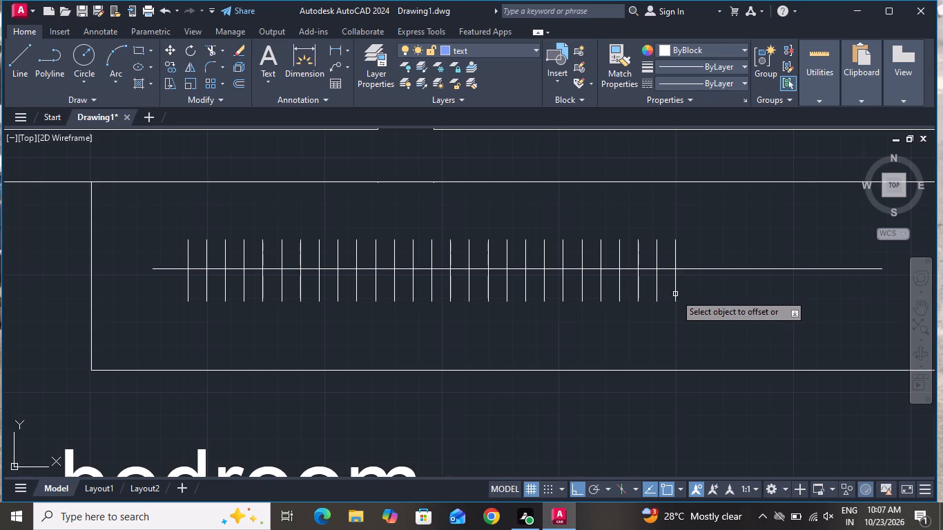
pyautogui.click(675, 294)
pyautogui.click(723, 285)
# Offset the rightmost hanger line repeatedly by 2" to add four further hangers toward the rod's right end.
pyautogui.click(694, 291)
pyautogui.click(760, 282)
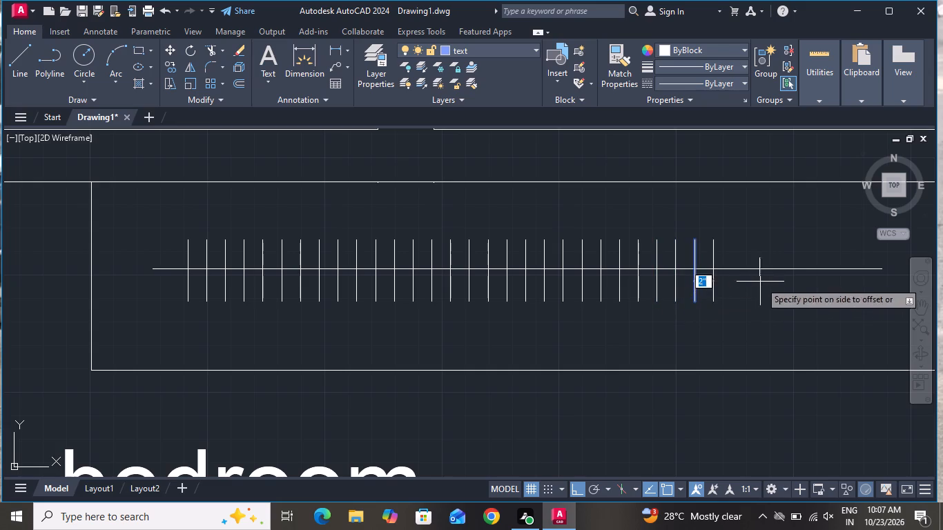
pyautogui.click(713, 293)
pyautogui.click(787, 282)
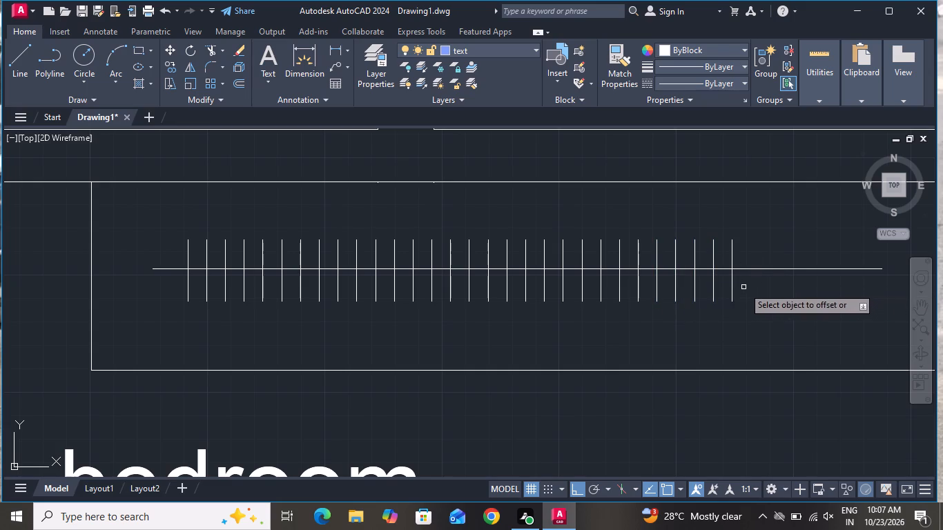
pyautogui.click(734, 289)
pyautogui.click(779, 283)
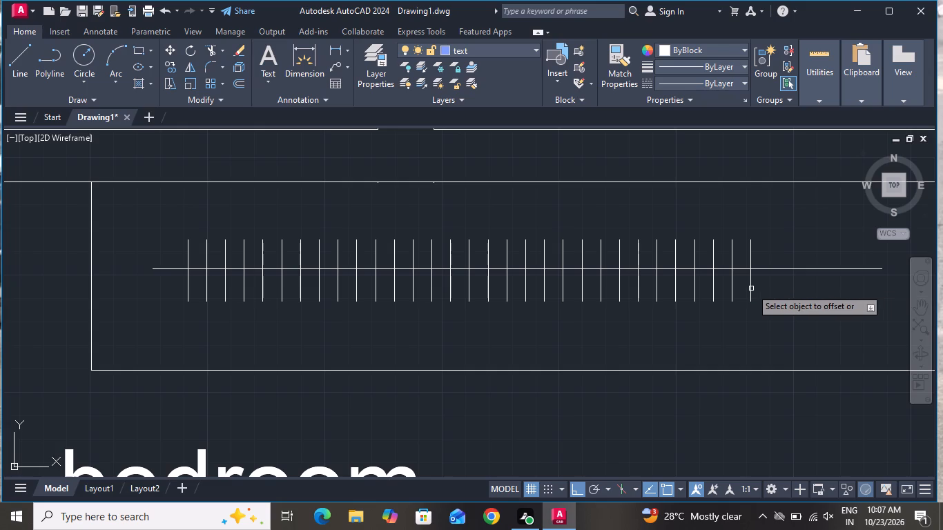
pyautogui.click(751, 288)
pyautogui.click(796, 275)
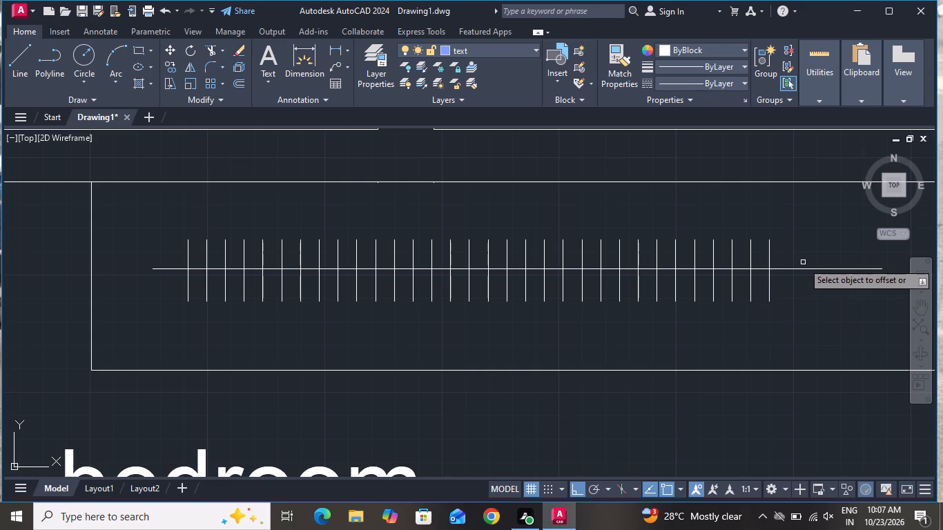
pyautogui.scroll(-1, 769, 293)
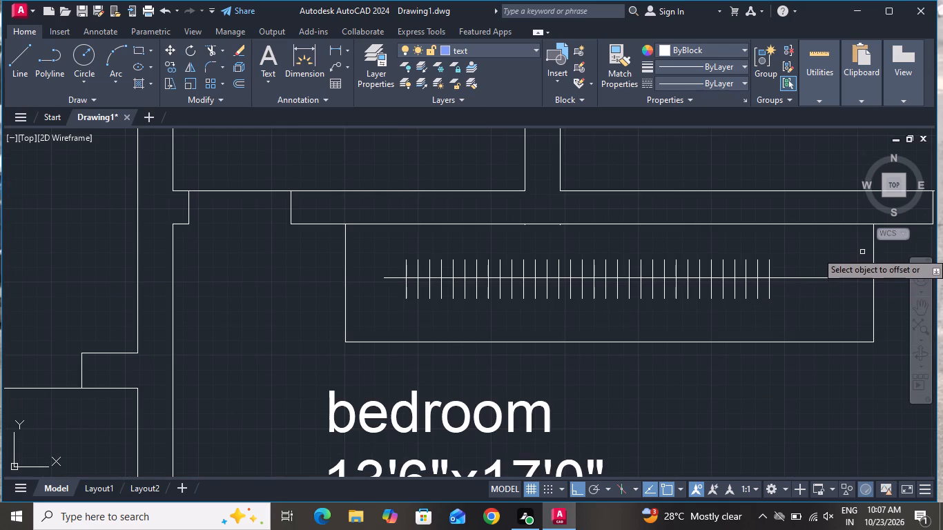